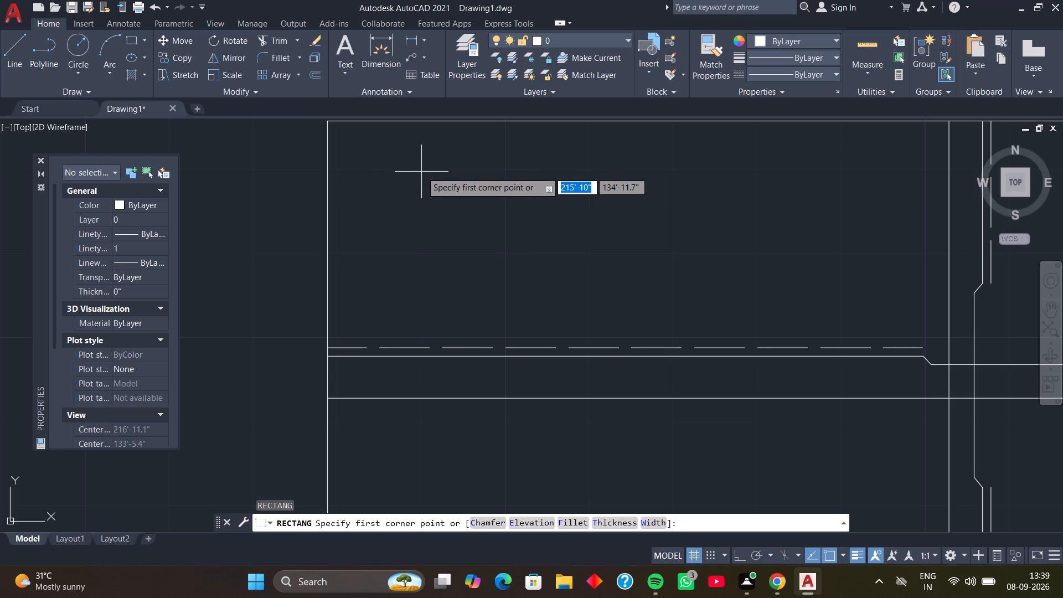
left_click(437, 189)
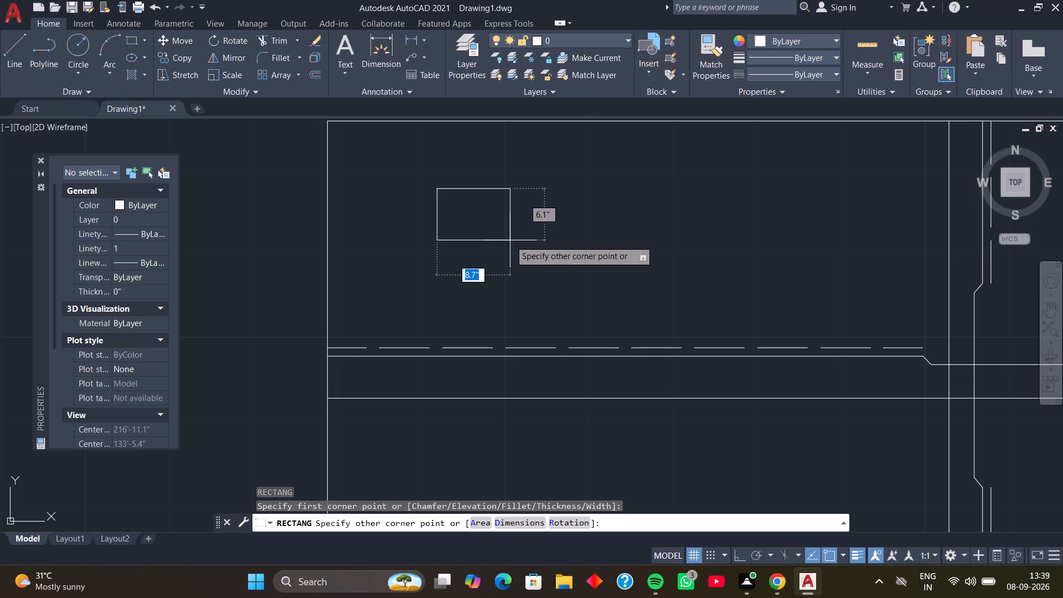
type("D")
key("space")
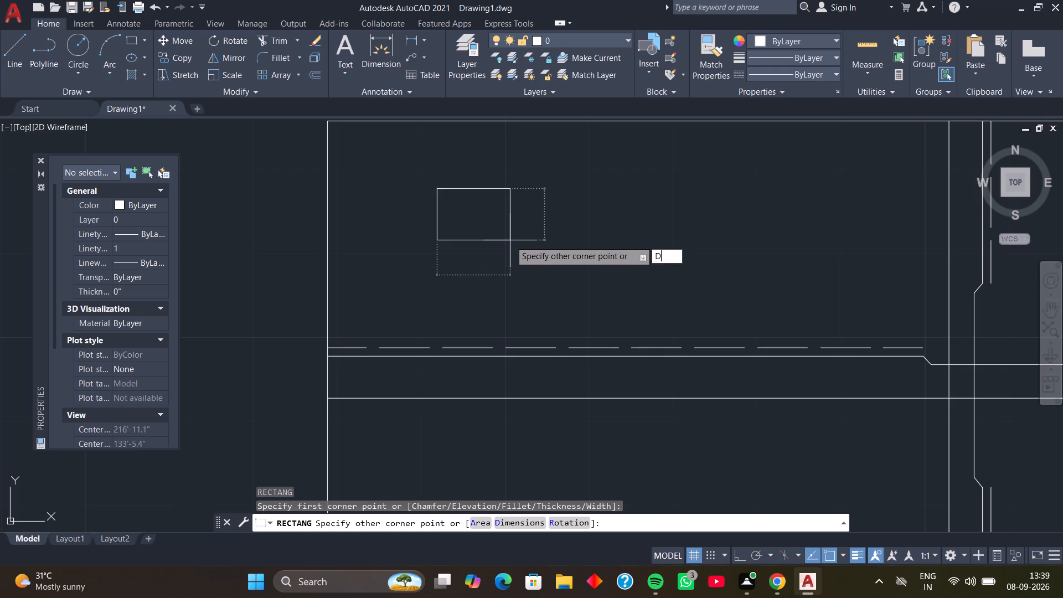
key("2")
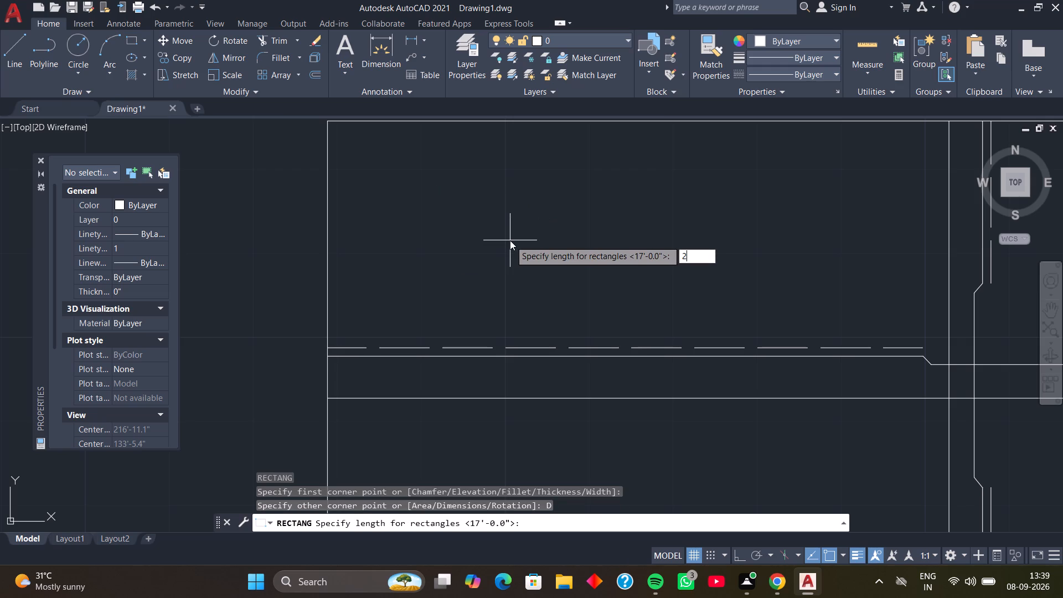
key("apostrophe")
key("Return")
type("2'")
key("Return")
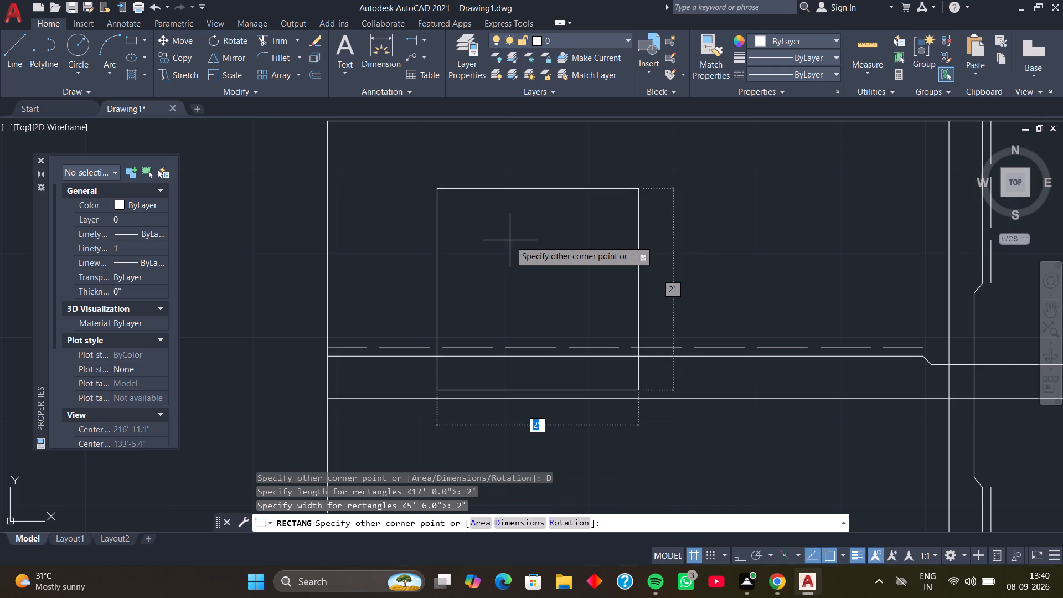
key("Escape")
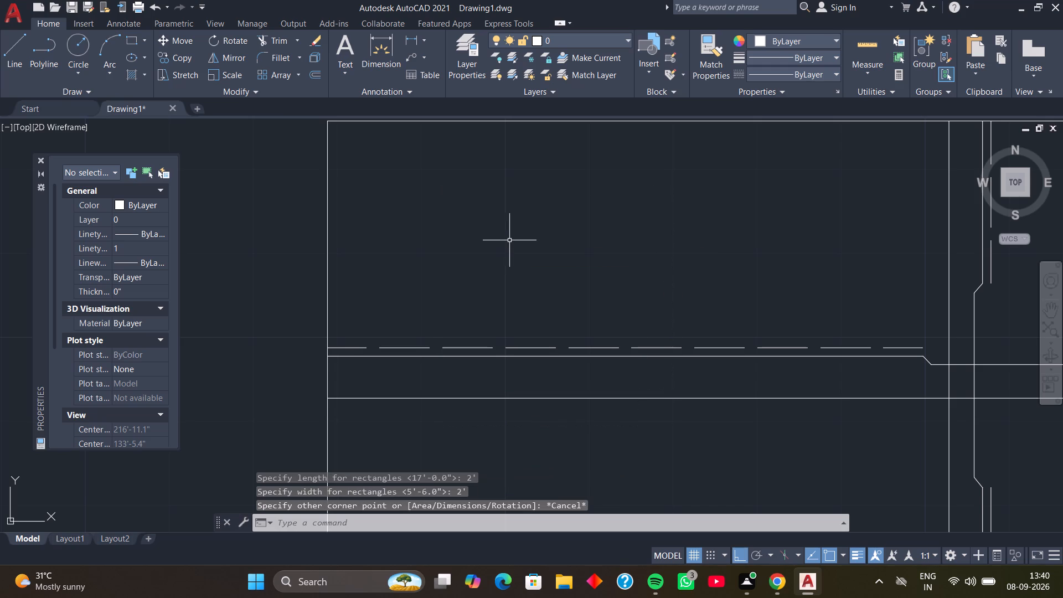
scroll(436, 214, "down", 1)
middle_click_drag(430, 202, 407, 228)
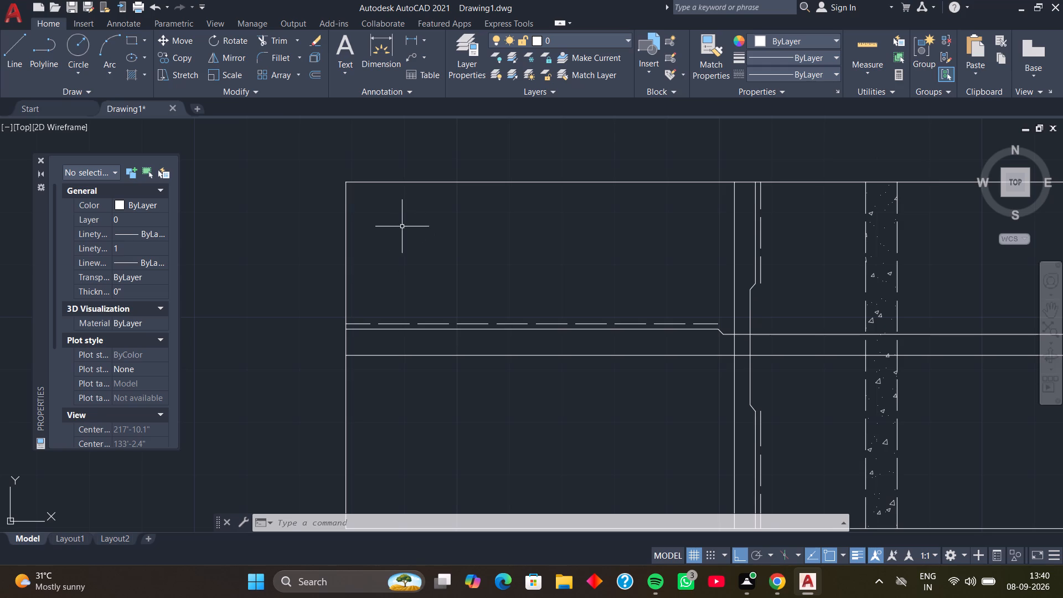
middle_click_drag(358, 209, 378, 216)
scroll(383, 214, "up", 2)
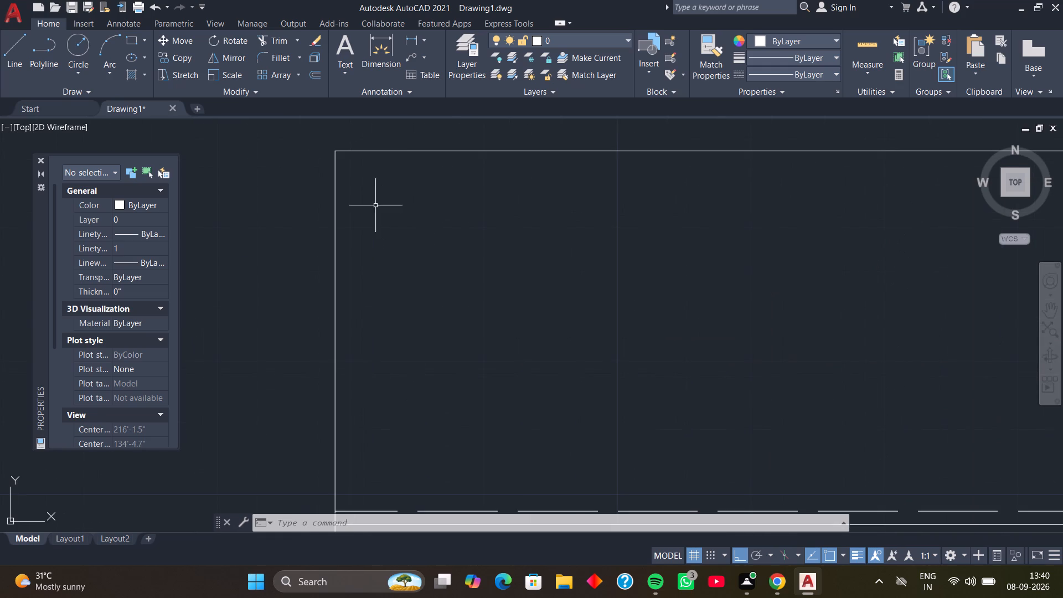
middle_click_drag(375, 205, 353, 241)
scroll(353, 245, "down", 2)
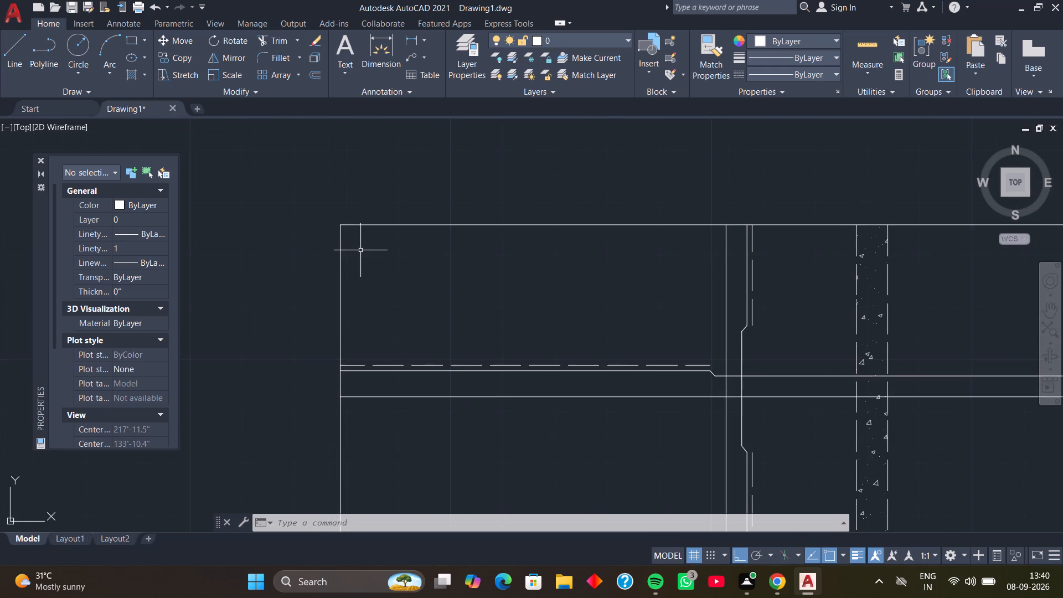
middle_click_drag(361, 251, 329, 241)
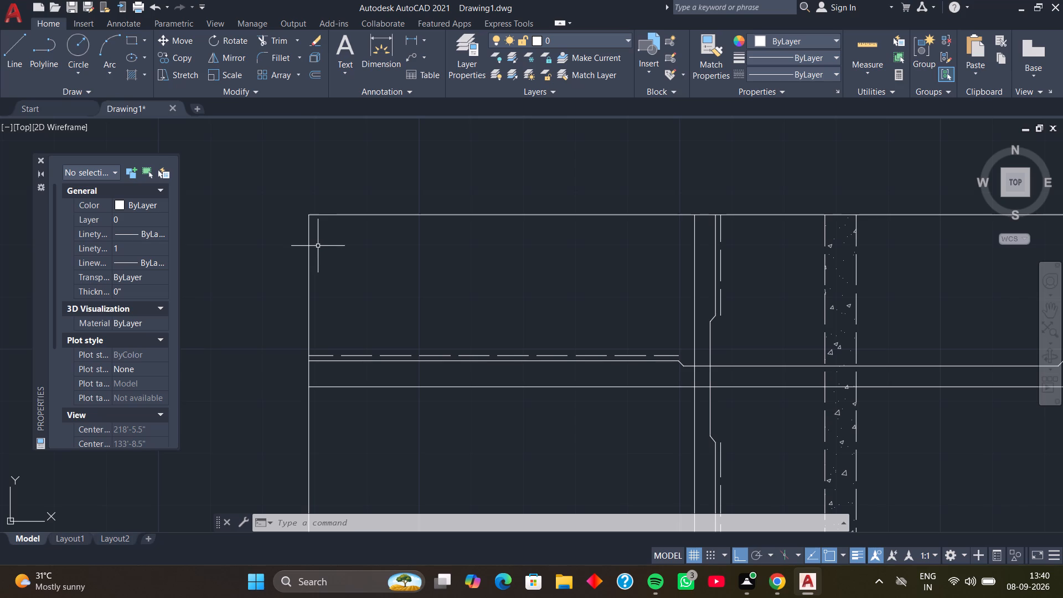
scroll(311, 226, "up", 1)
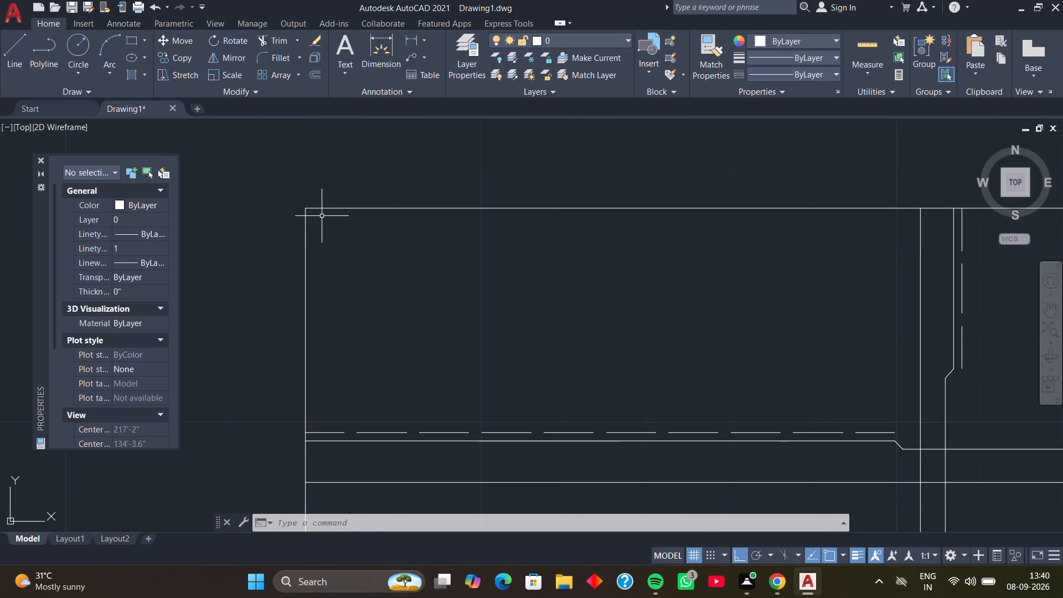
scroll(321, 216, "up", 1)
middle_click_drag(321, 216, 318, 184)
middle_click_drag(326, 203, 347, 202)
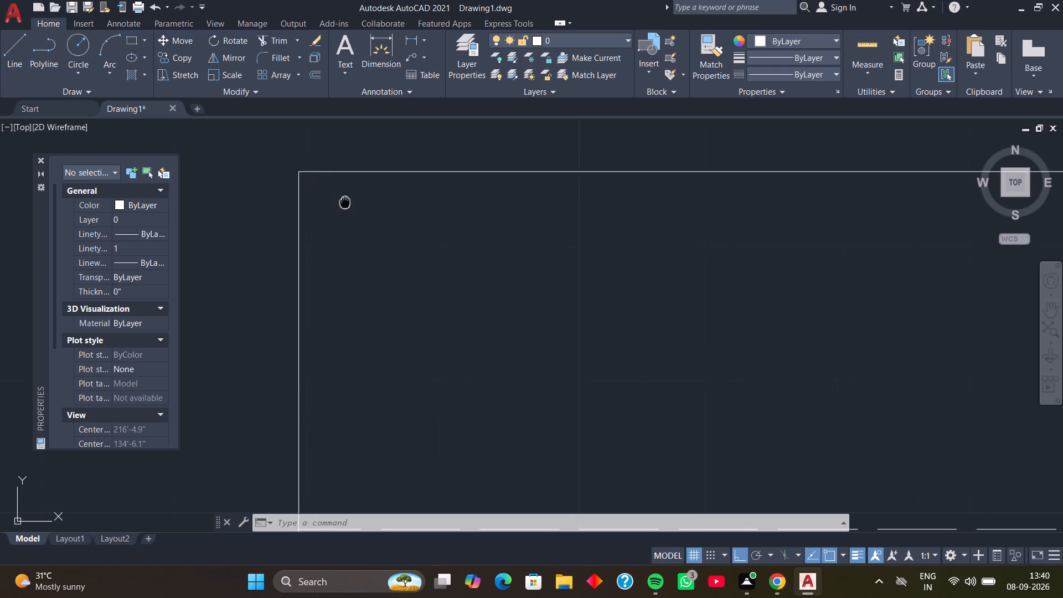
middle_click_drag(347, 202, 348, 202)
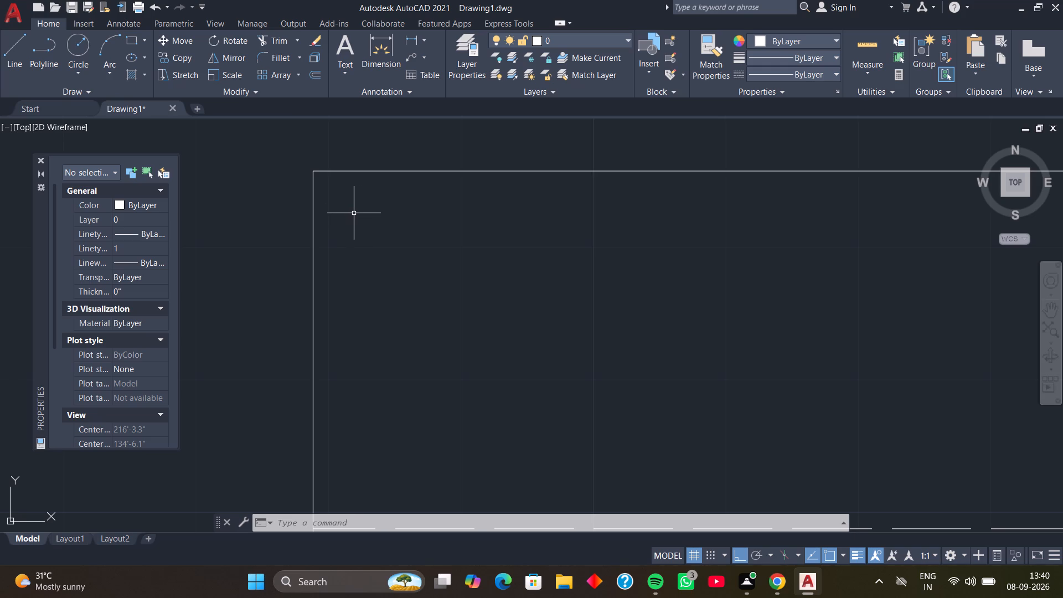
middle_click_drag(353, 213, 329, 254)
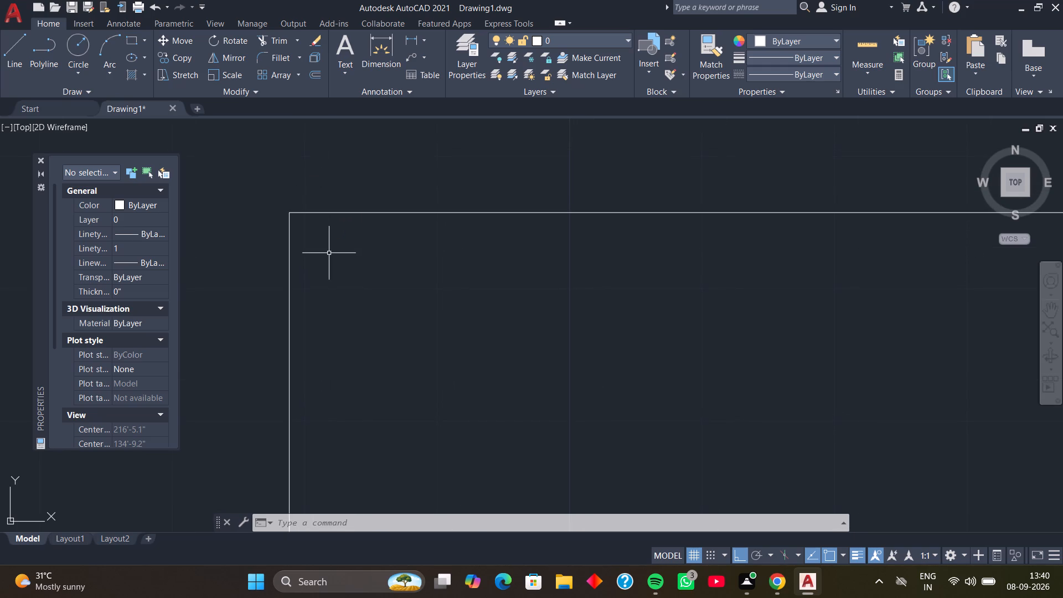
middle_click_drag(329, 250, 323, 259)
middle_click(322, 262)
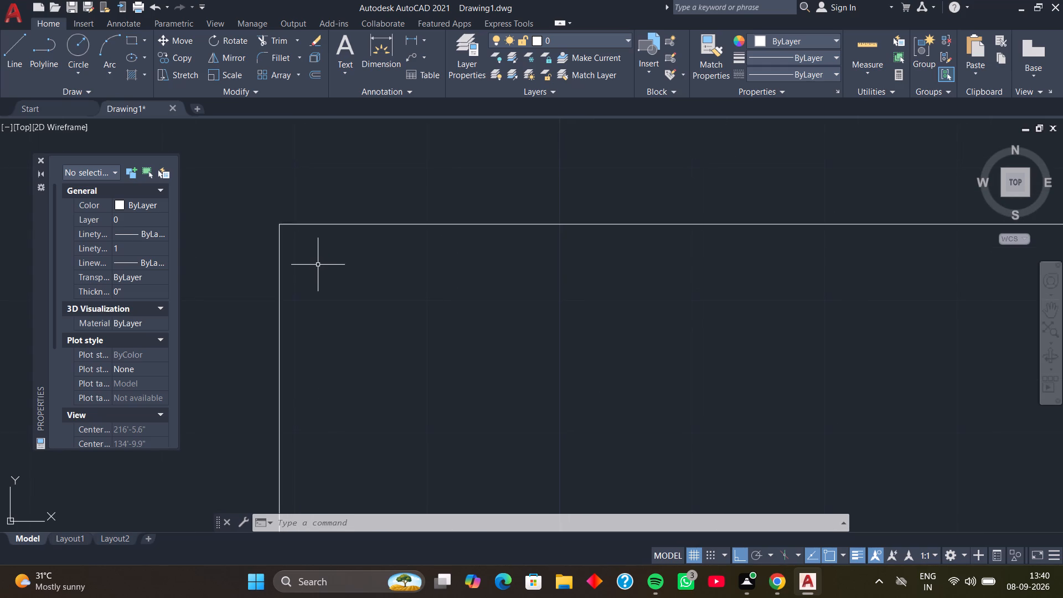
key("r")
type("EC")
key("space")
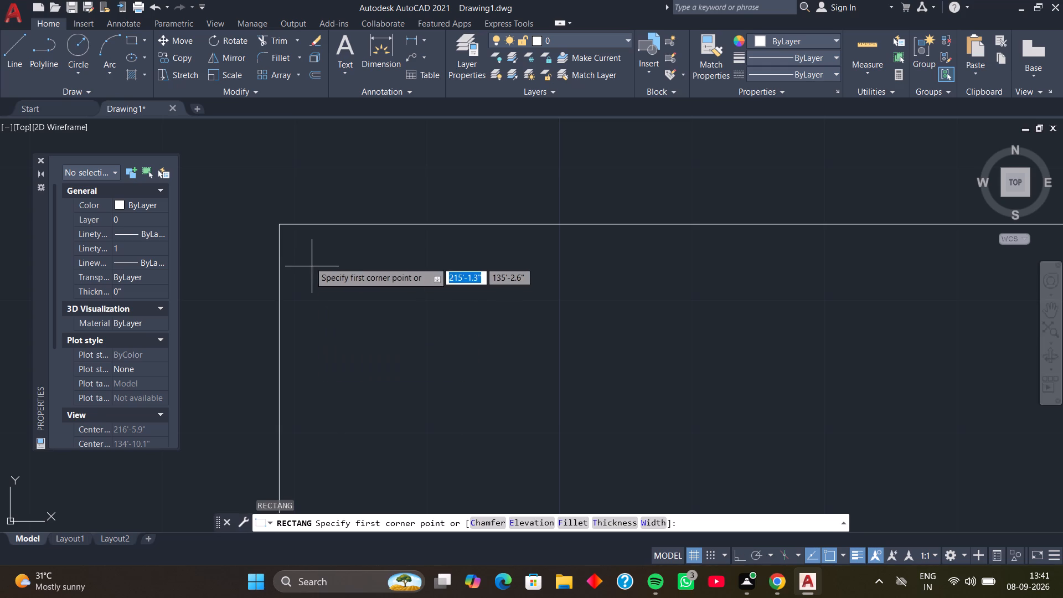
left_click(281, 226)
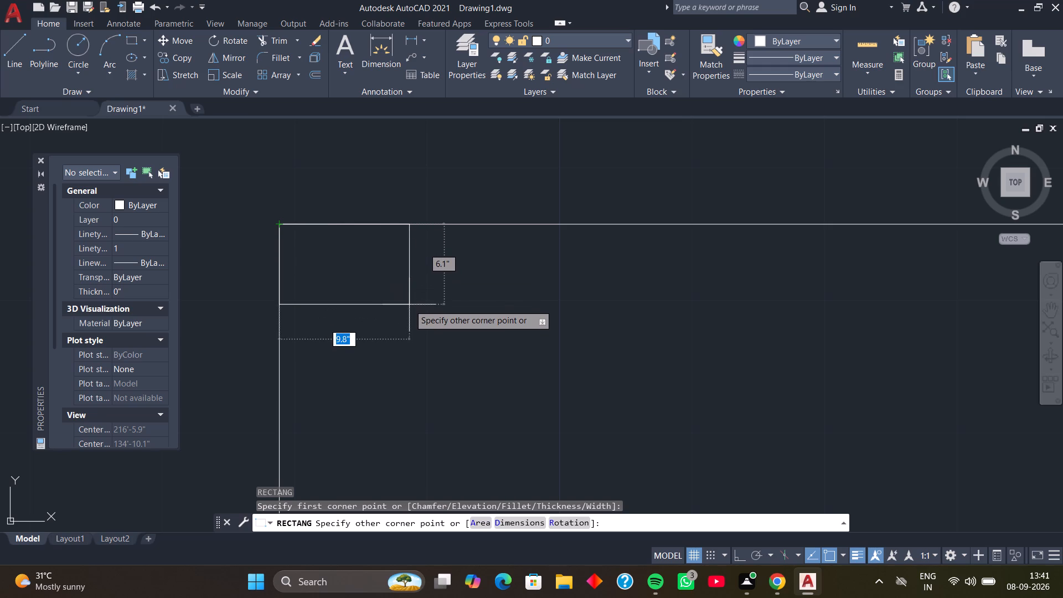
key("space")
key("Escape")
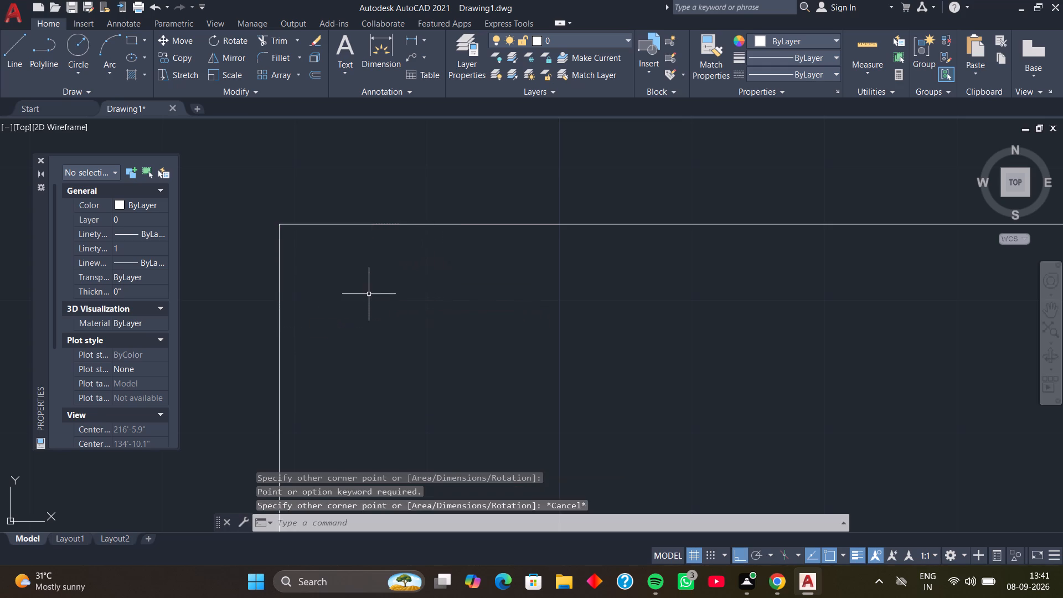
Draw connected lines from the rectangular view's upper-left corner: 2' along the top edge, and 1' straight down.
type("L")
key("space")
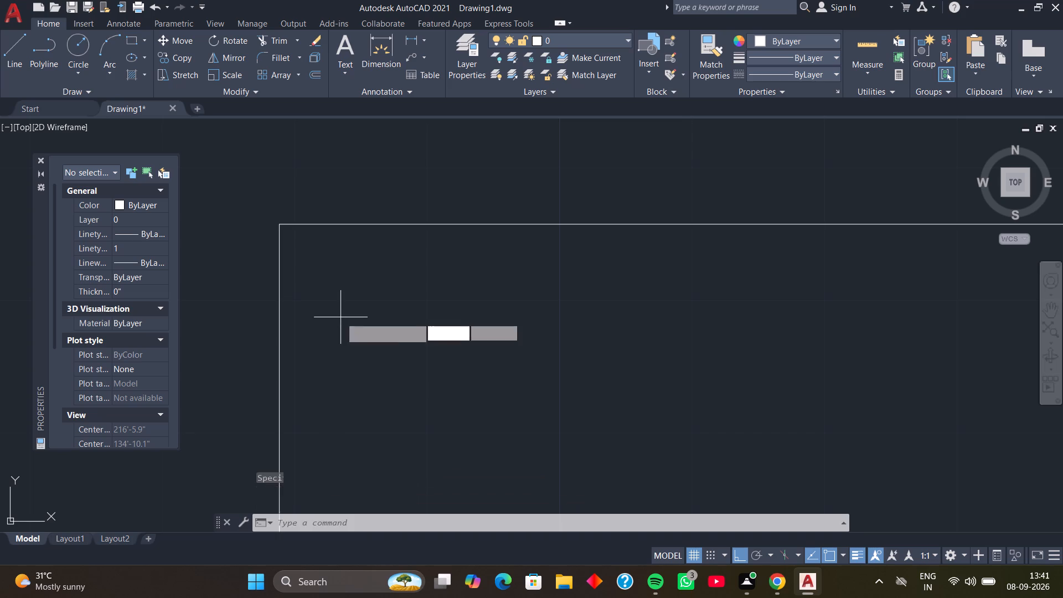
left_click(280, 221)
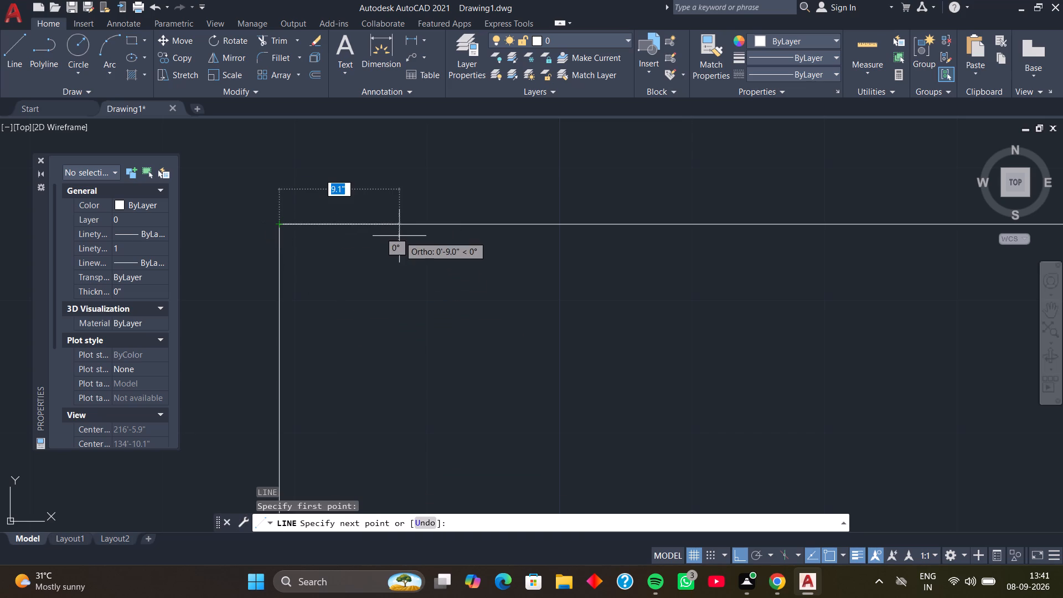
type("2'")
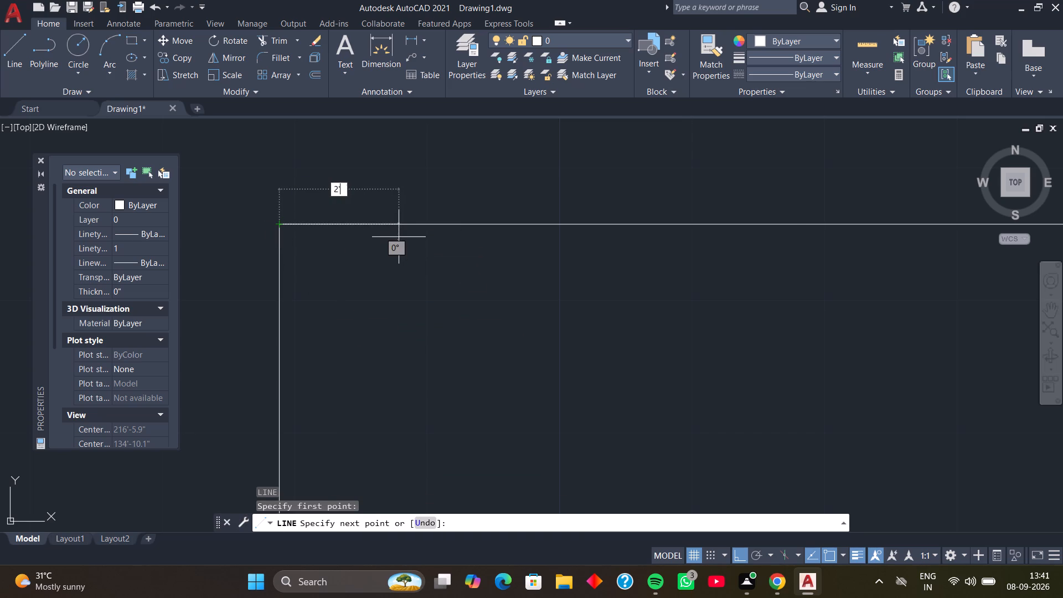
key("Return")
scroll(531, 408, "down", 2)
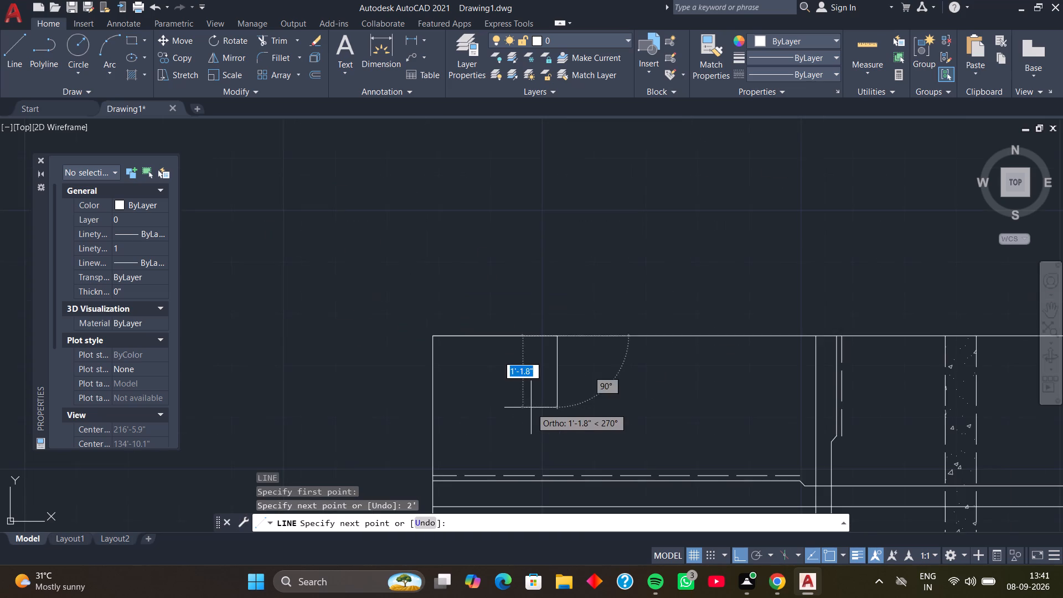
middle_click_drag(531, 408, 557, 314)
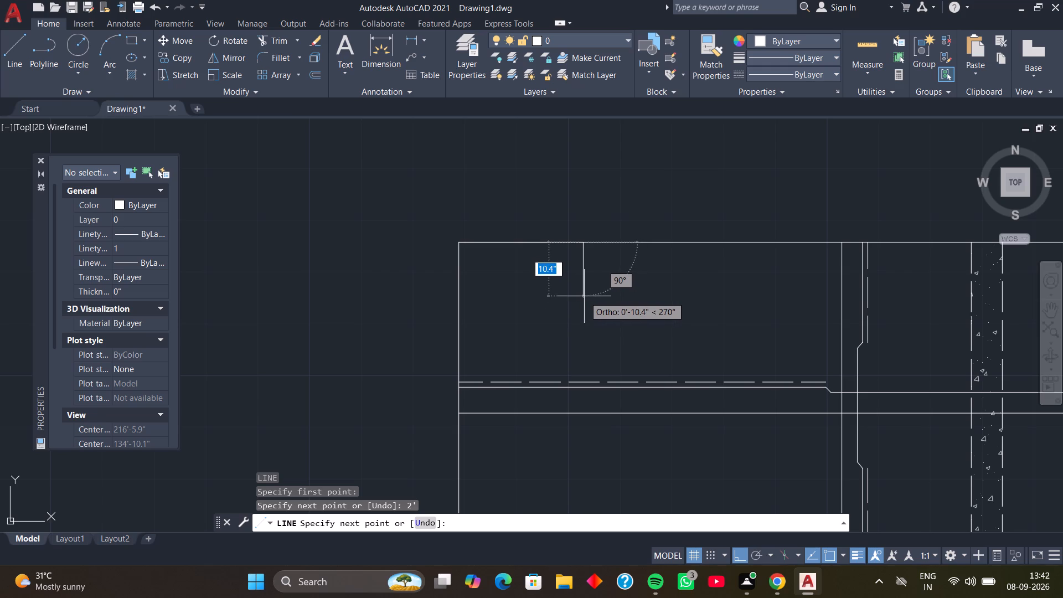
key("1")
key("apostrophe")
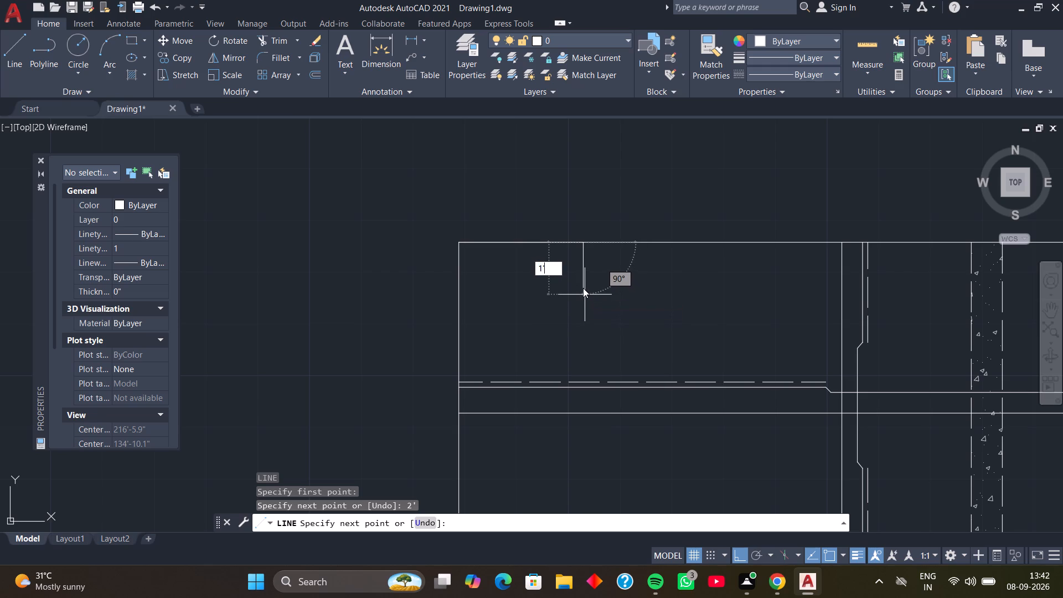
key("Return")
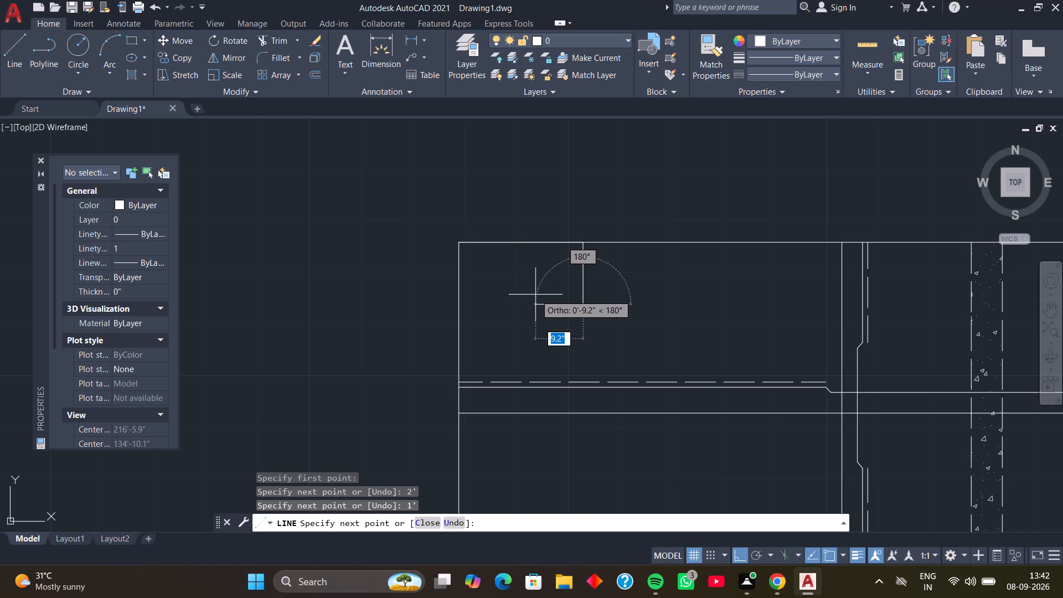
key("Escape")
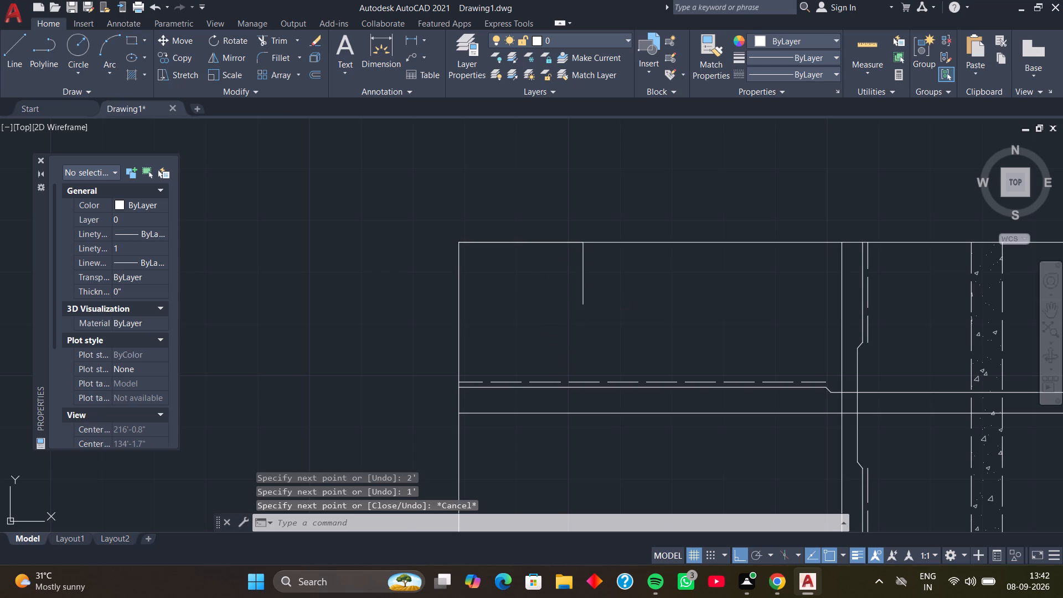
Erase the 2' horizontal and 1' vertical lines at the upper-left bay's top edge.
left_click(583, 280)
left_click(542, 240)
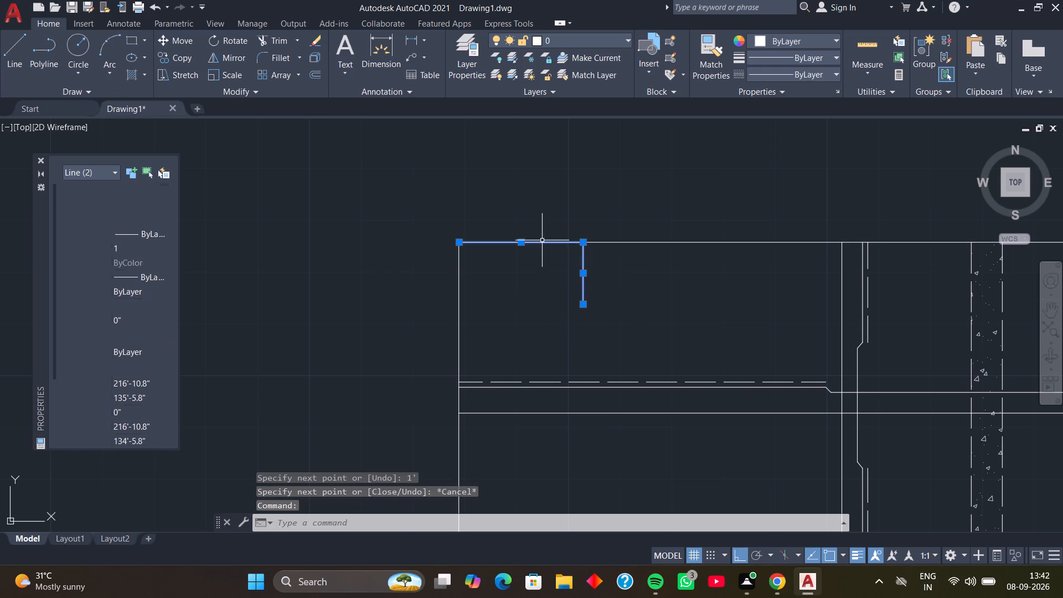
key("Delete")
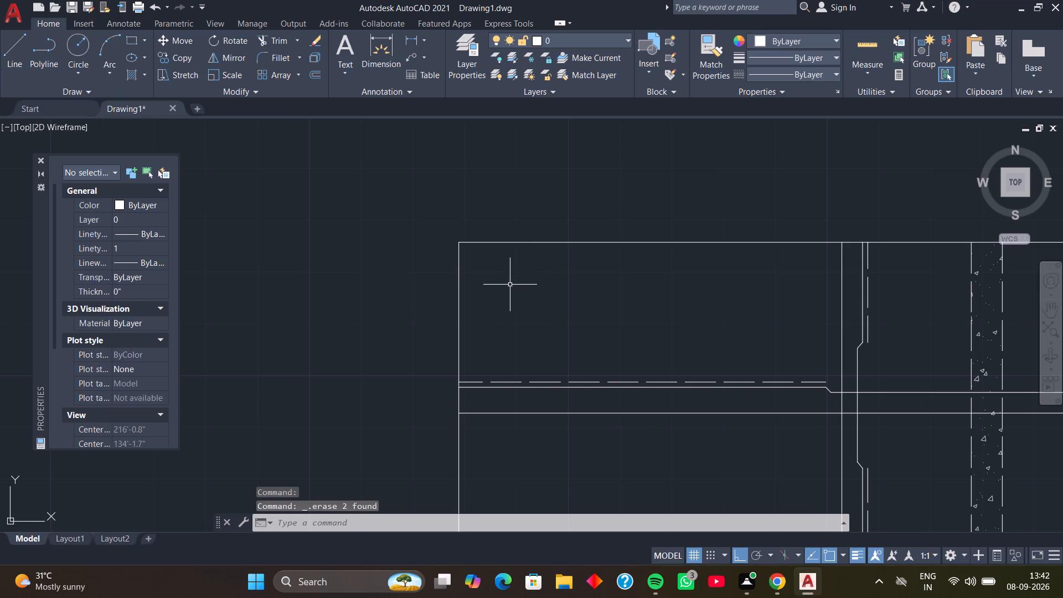
Draw a rectangle about 8.6" wide and 8.3" high inside the upper-left bay, near its outer corner.
key("r")
key("e")
key("c")
key("space")
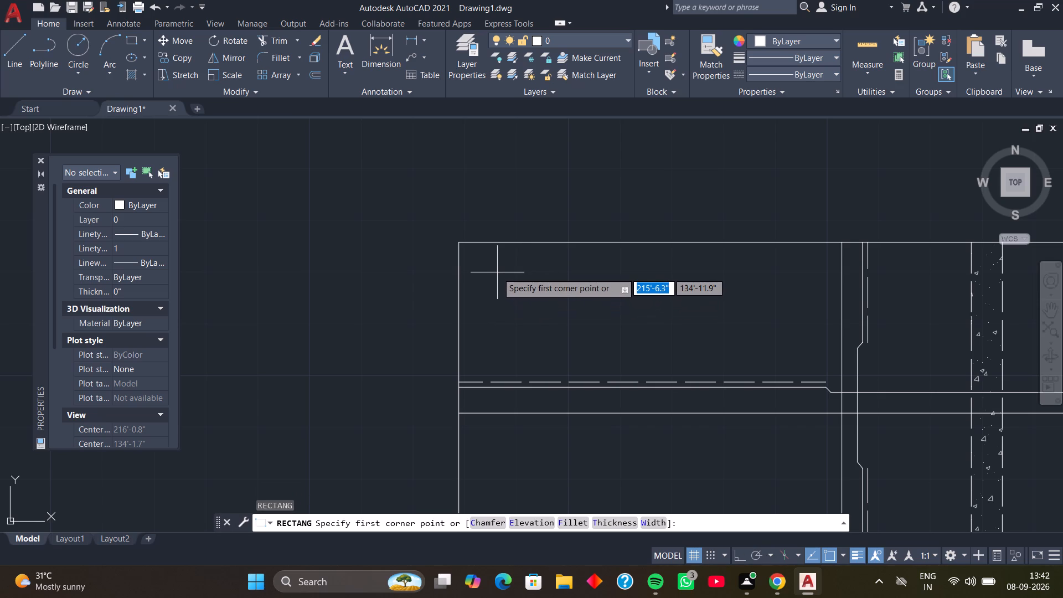
left_click(507, 270)
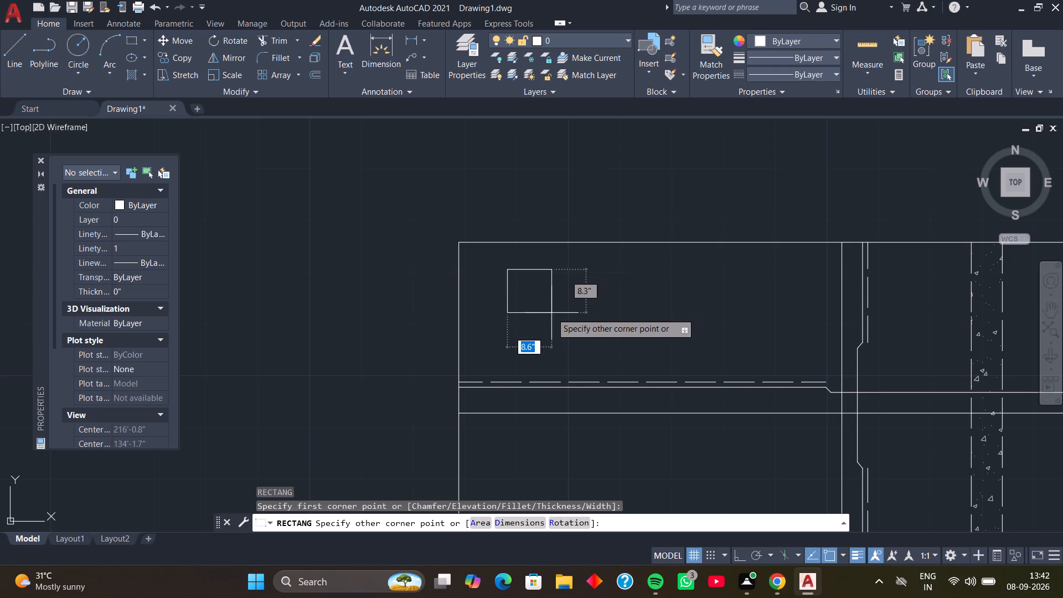
left_click(553, 312)
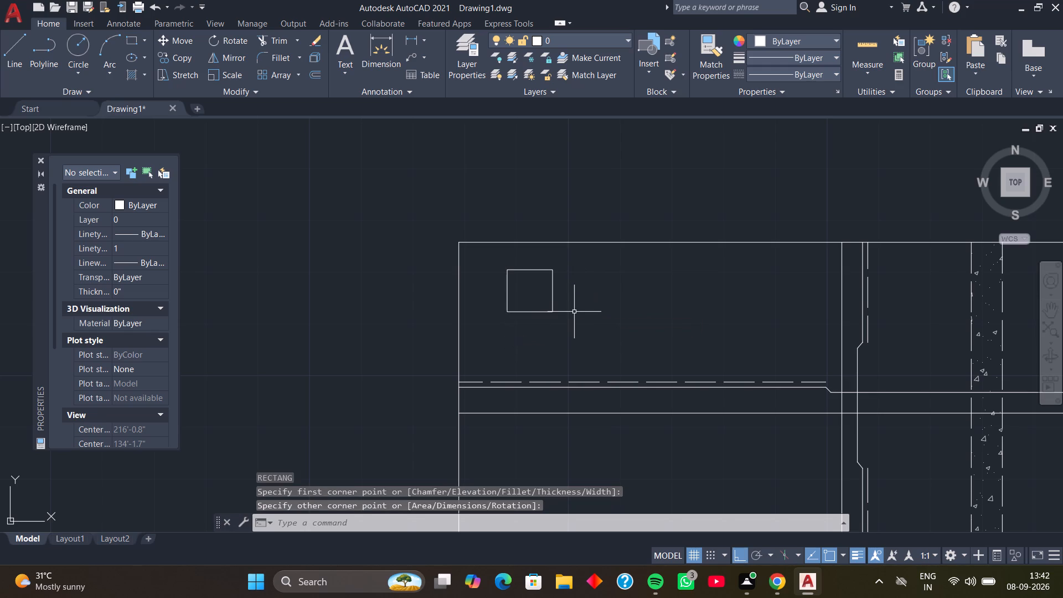
Draw a freehand diagonal line about 6" long across the small rectangle's upper-left corner, with Ortho off.
middle_click_drag(528, 296, 543, 302)
scroll(515, 291, "up", 2)
middle_click_drag(510, 277, 496, 290)
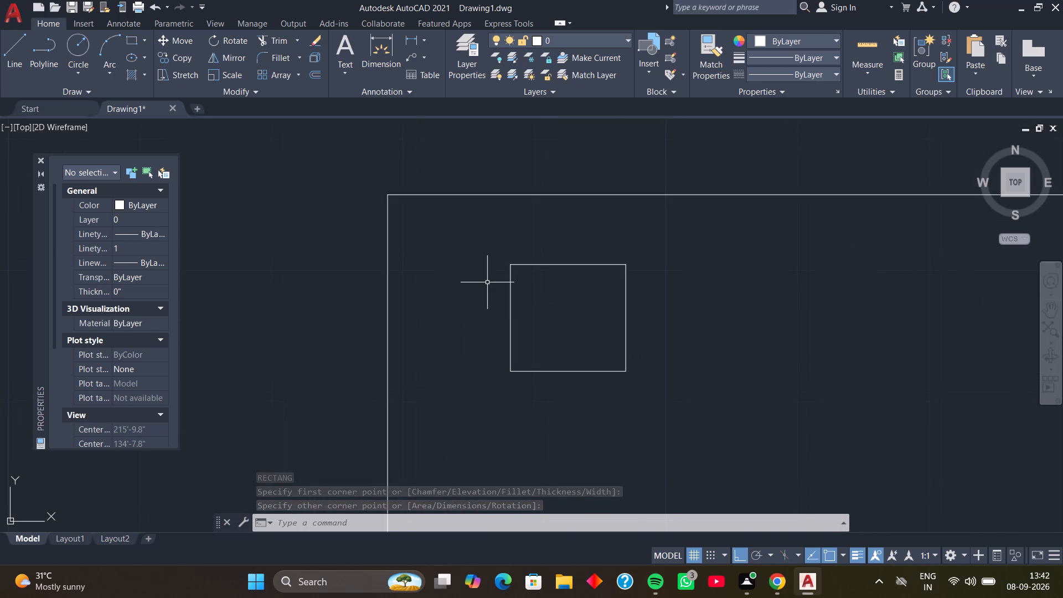
type("L")
key("space")
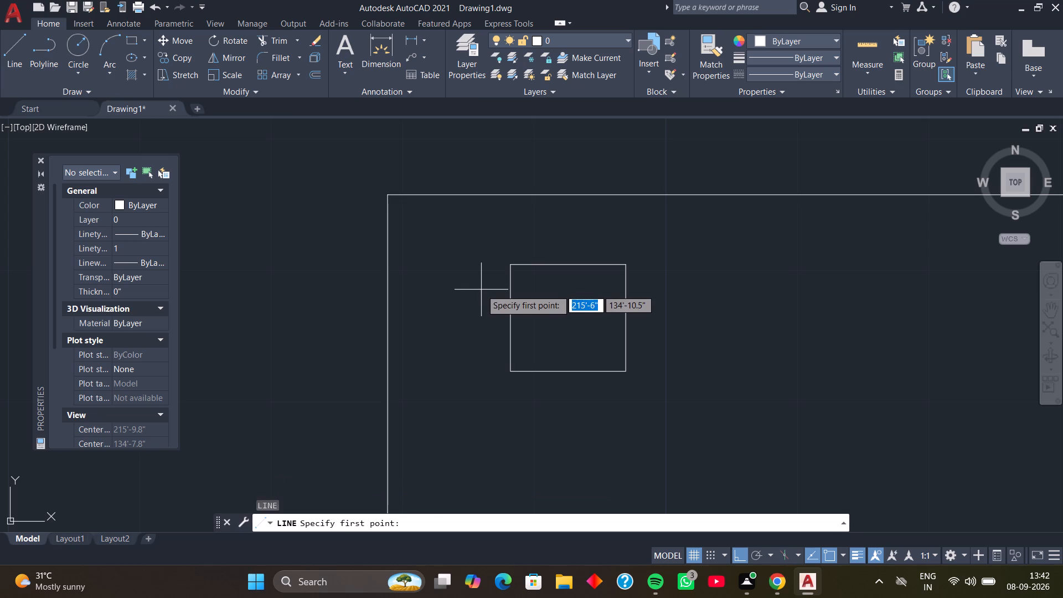
left_click(481, 290)
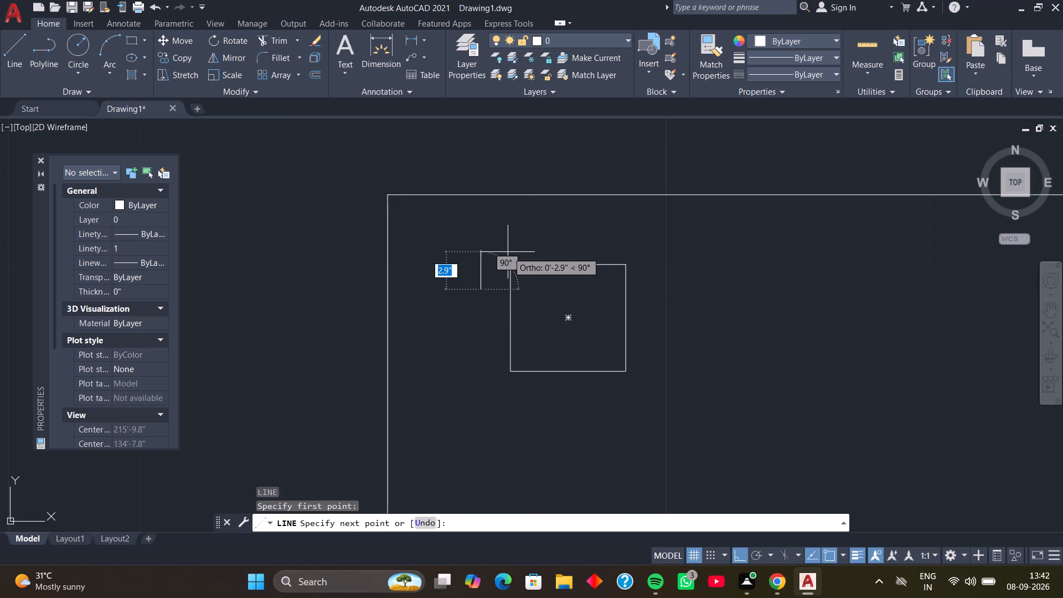
key("F8")
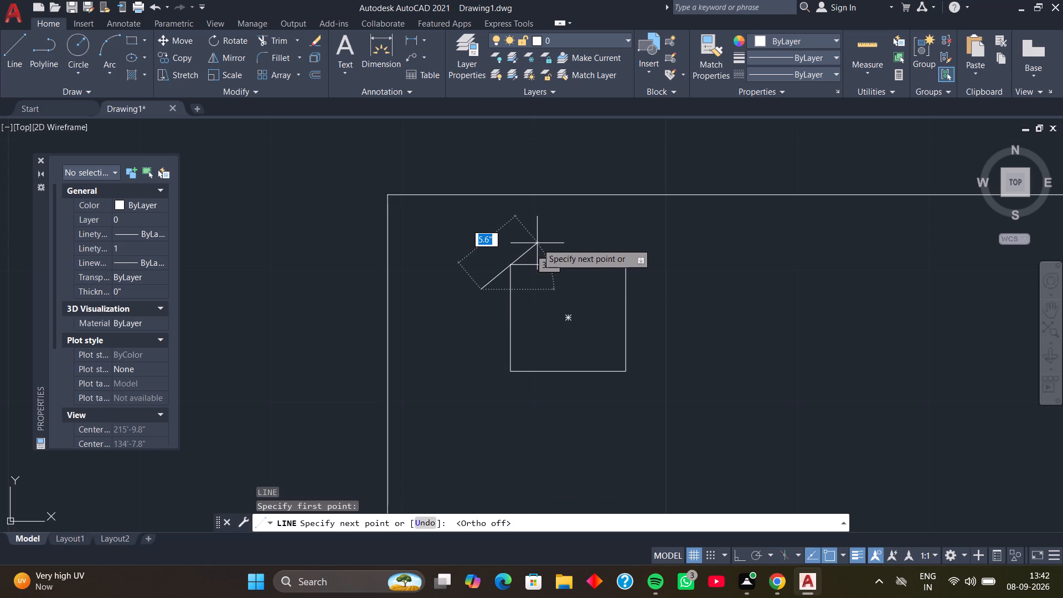
left_click(540, 239)
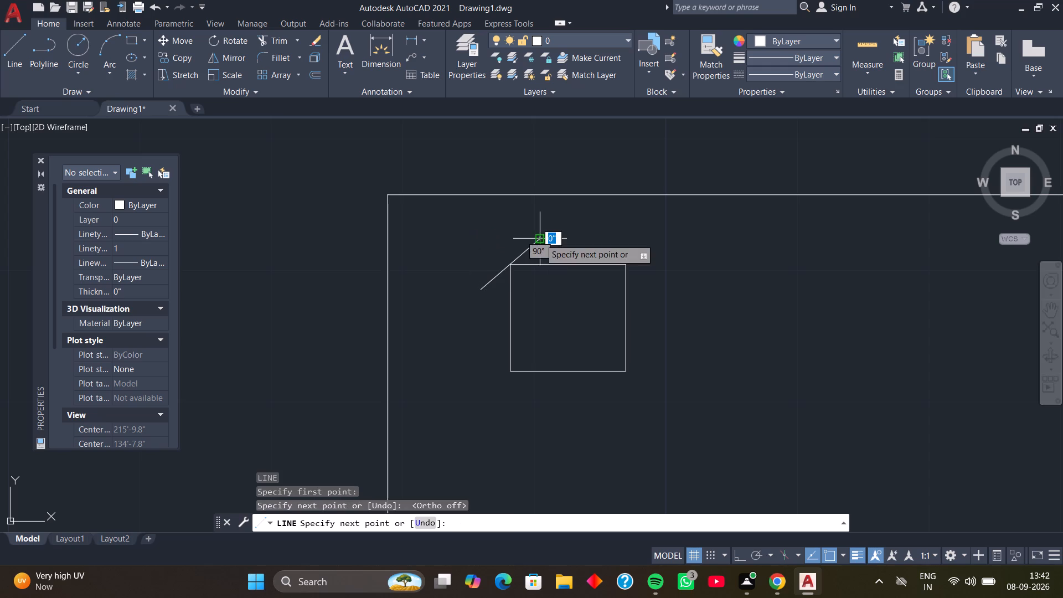
key("space")
Offset the diagonal line 1" outward, away from the small rectangle.
left_click(534, 243)
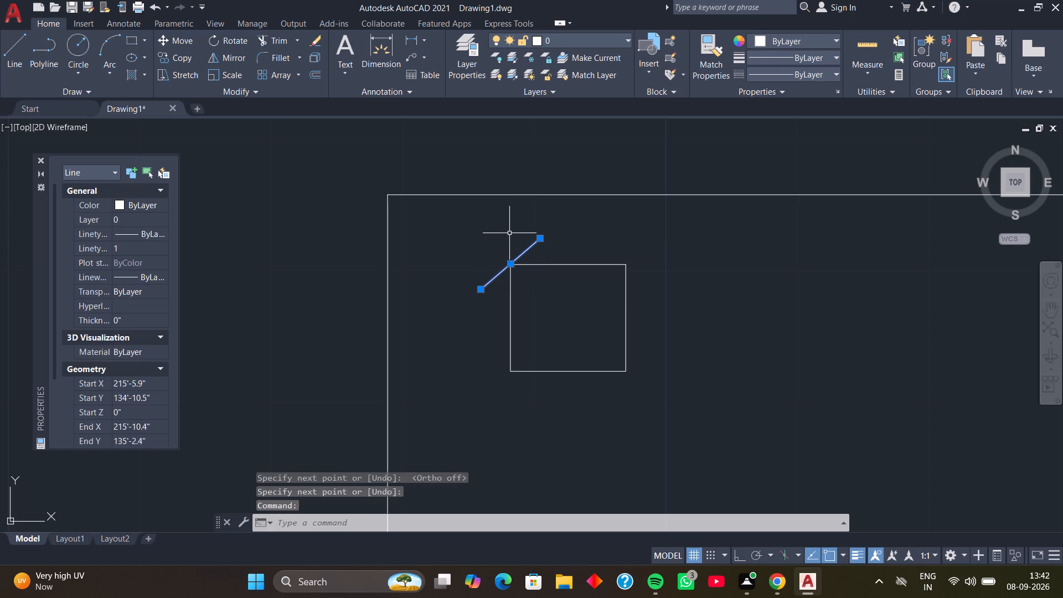
key("Escape")
type("O")
key("space")
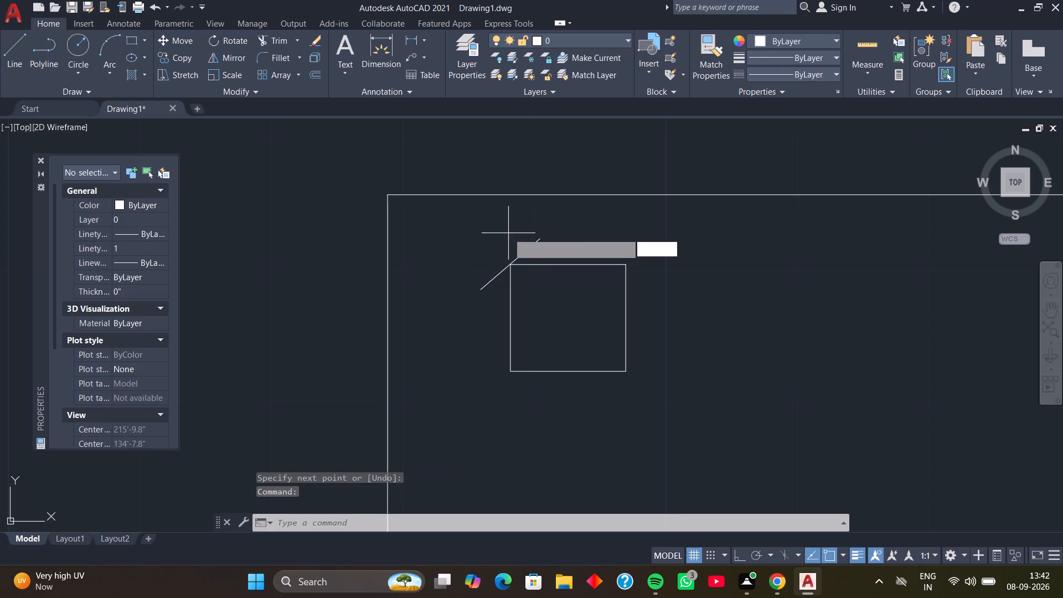
key("space")
left_click(522, 253)
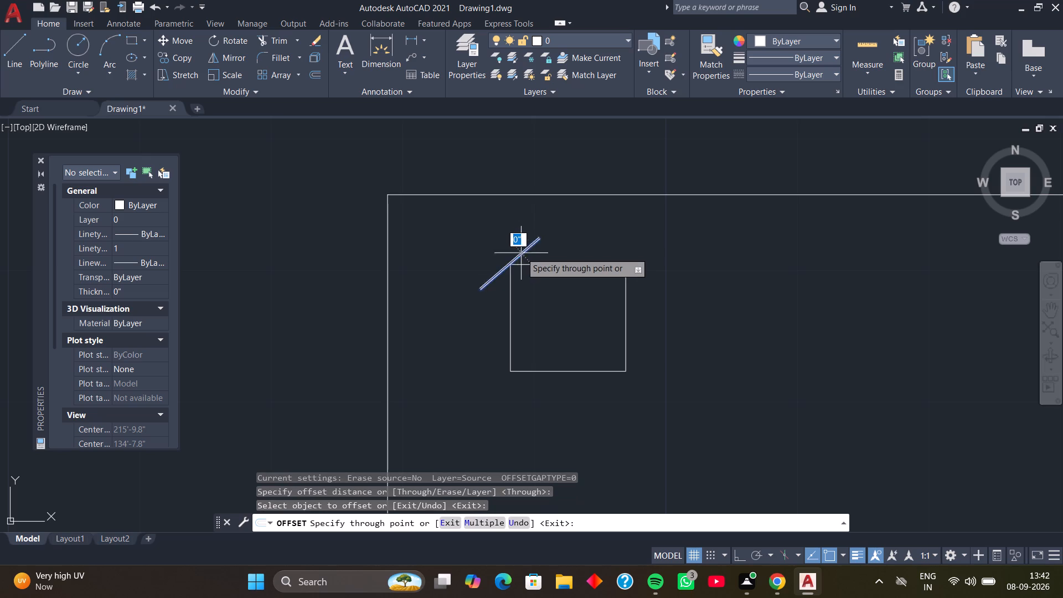
key("1")
key("Return")
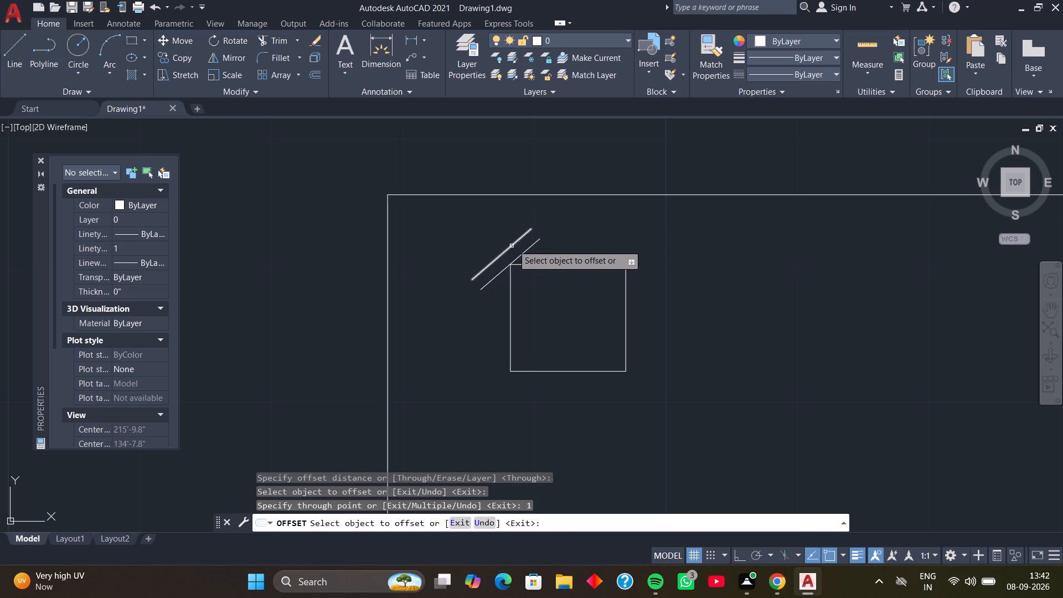
left_click(521, 238)
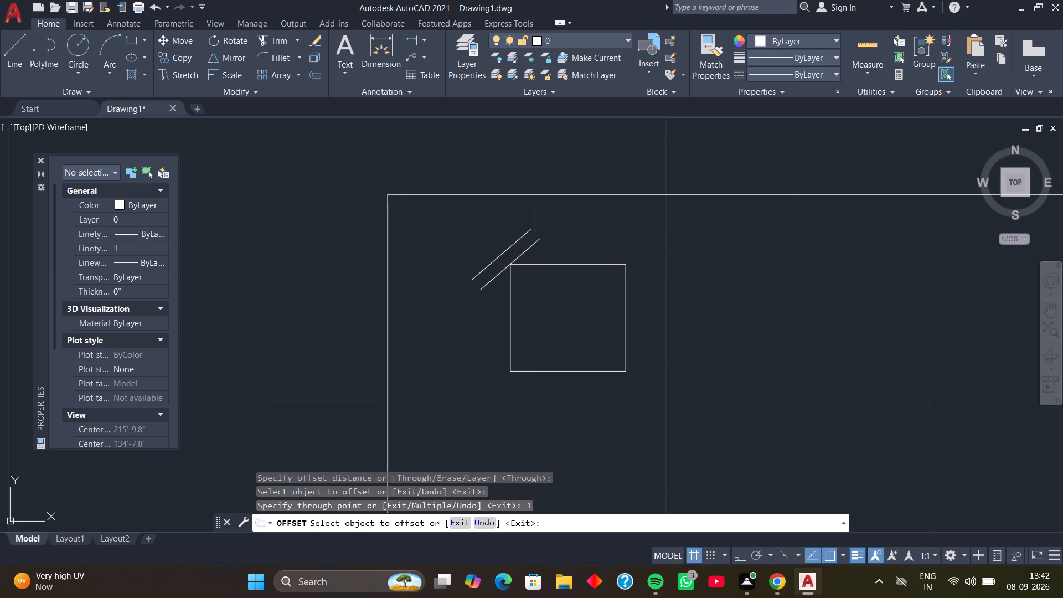
key("Escape")
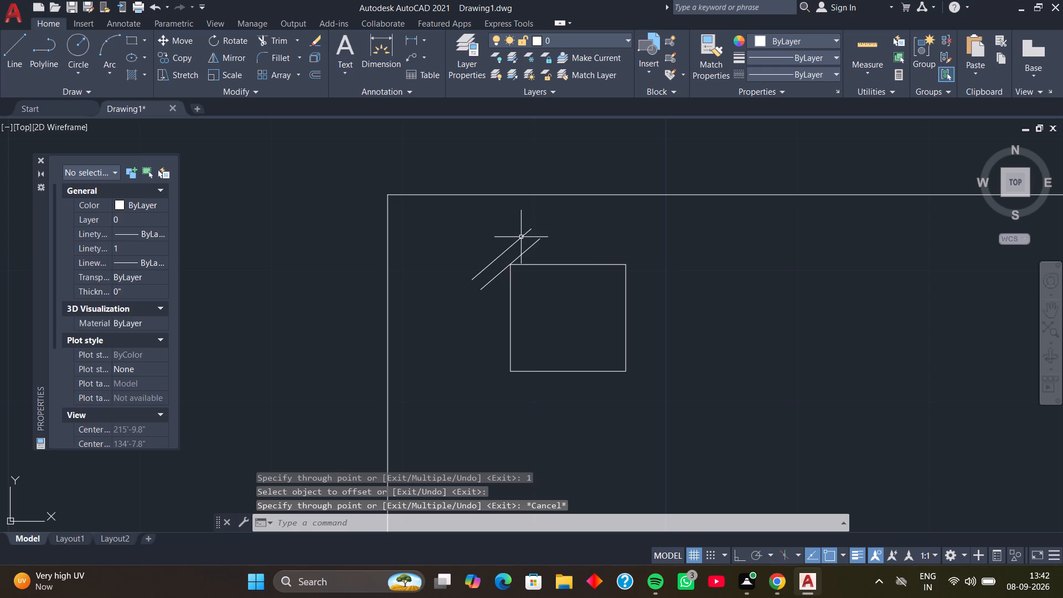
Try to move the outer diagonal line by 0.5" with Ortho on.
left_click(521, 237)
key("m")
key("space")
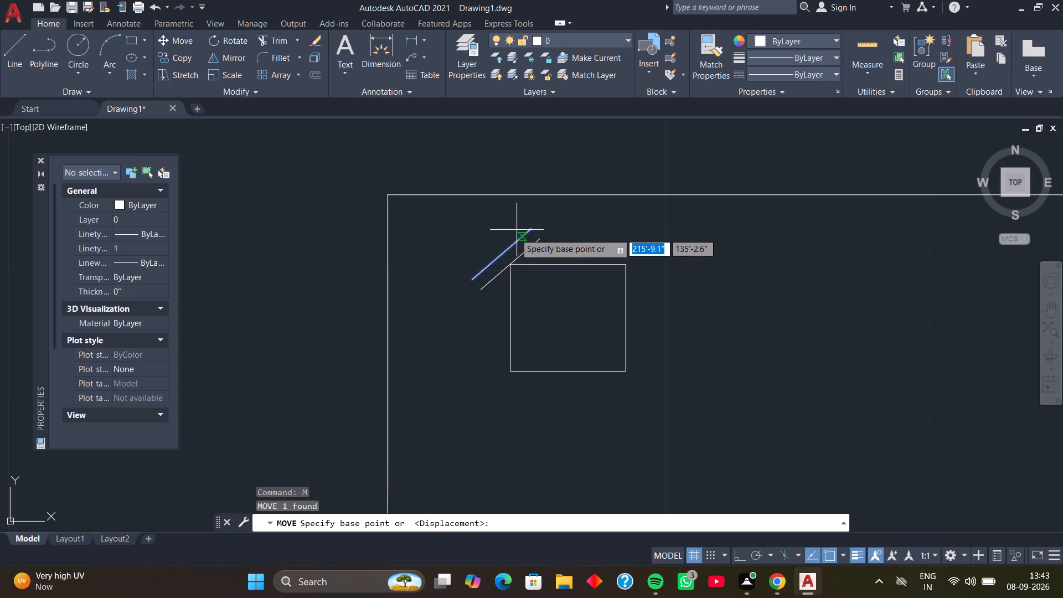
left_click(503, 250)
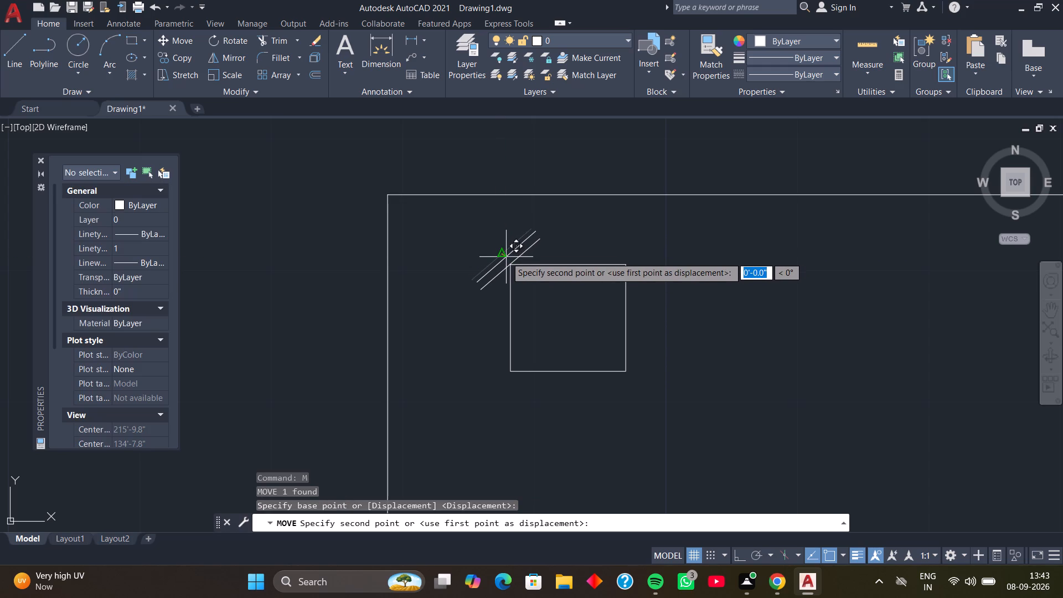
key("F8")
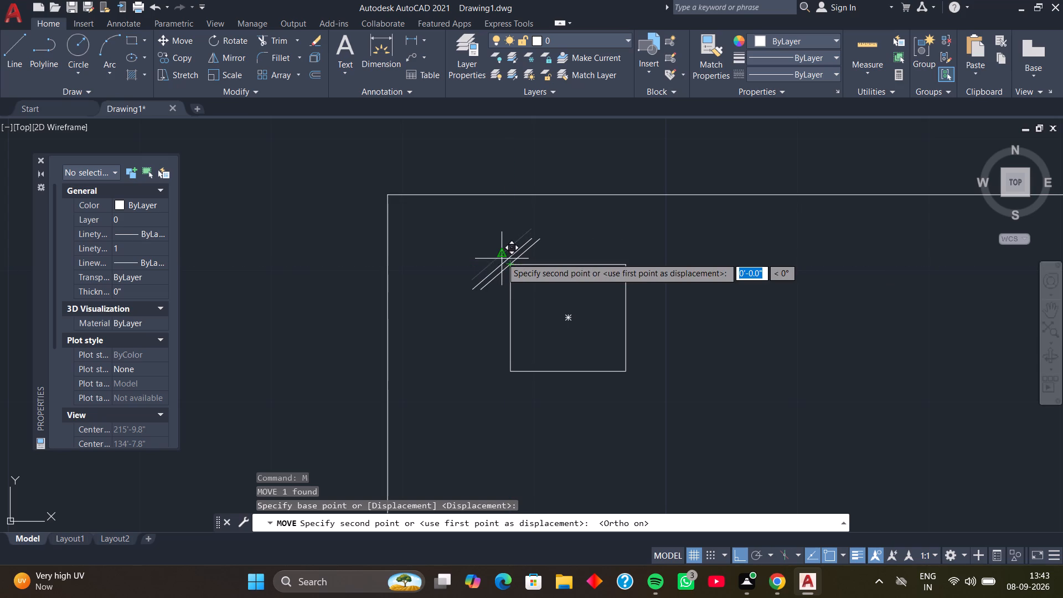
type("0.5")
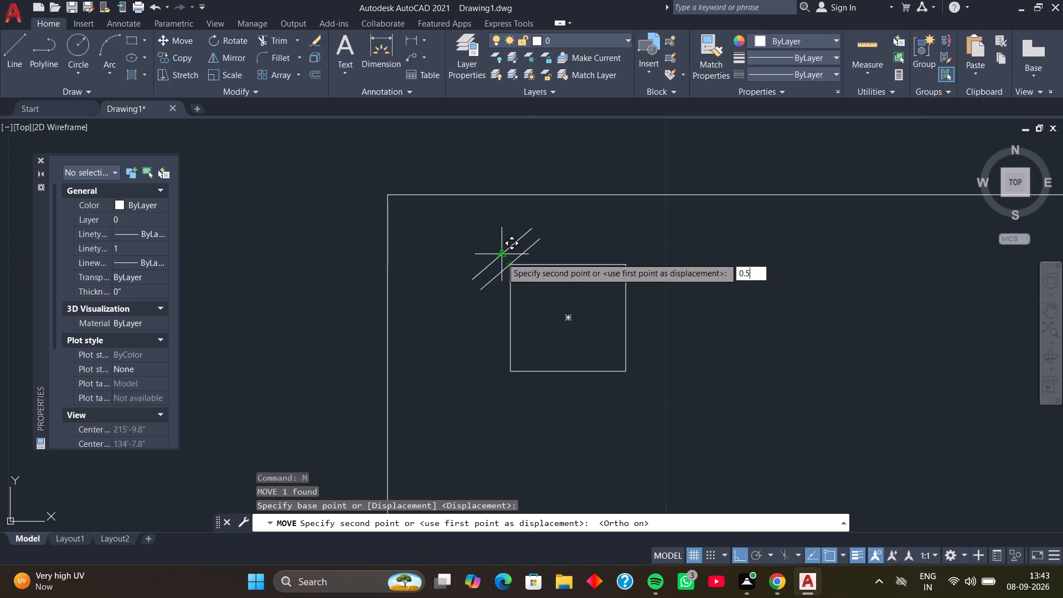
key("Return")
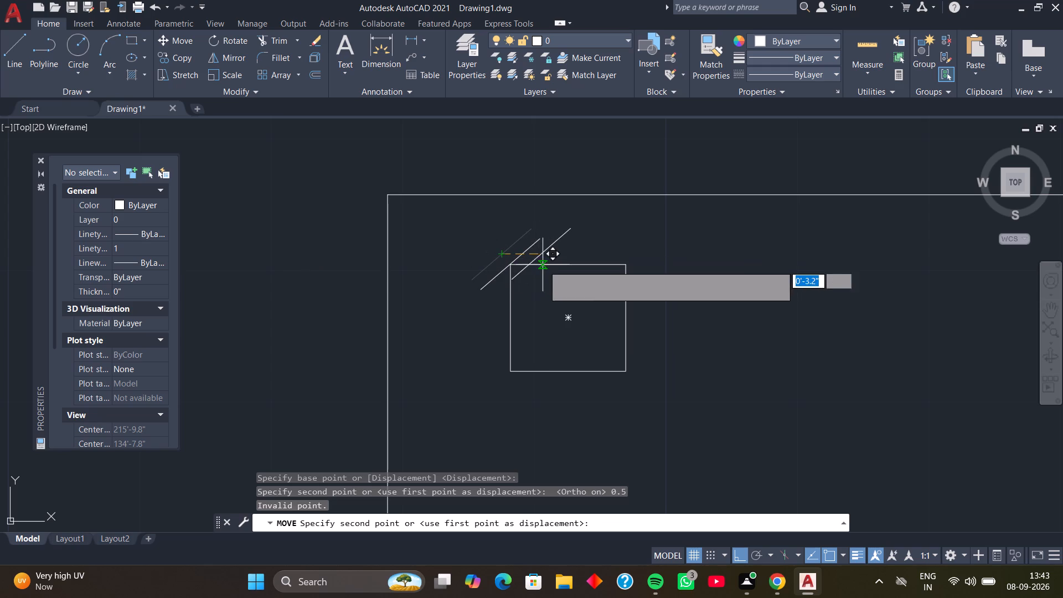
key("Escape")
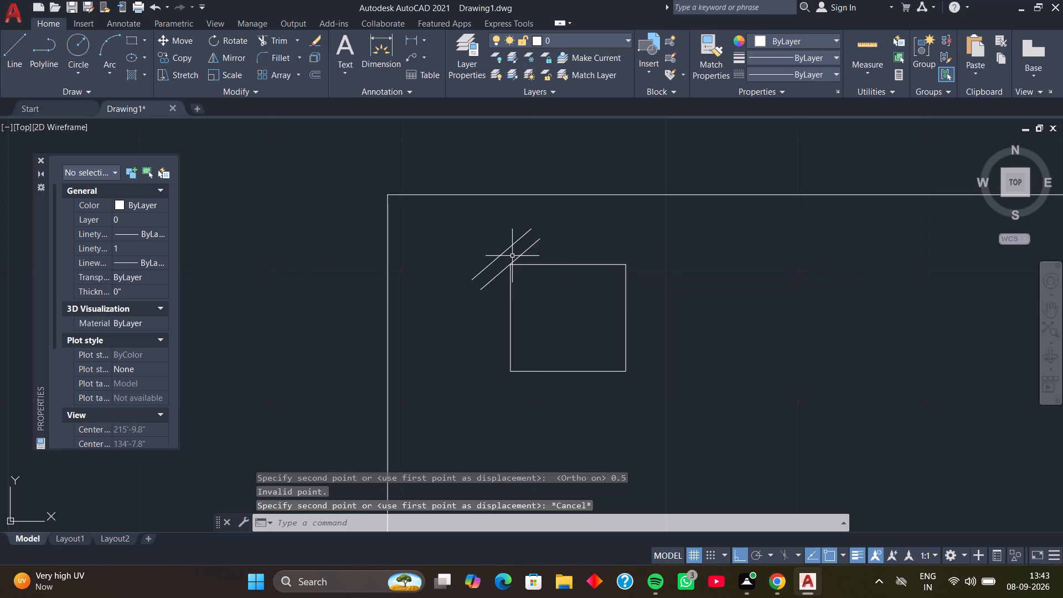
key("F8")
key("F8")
Offset the outer diagonal line 0.5" back toward the diagonal on the small rectangle's corner.
left_click(498, 255)
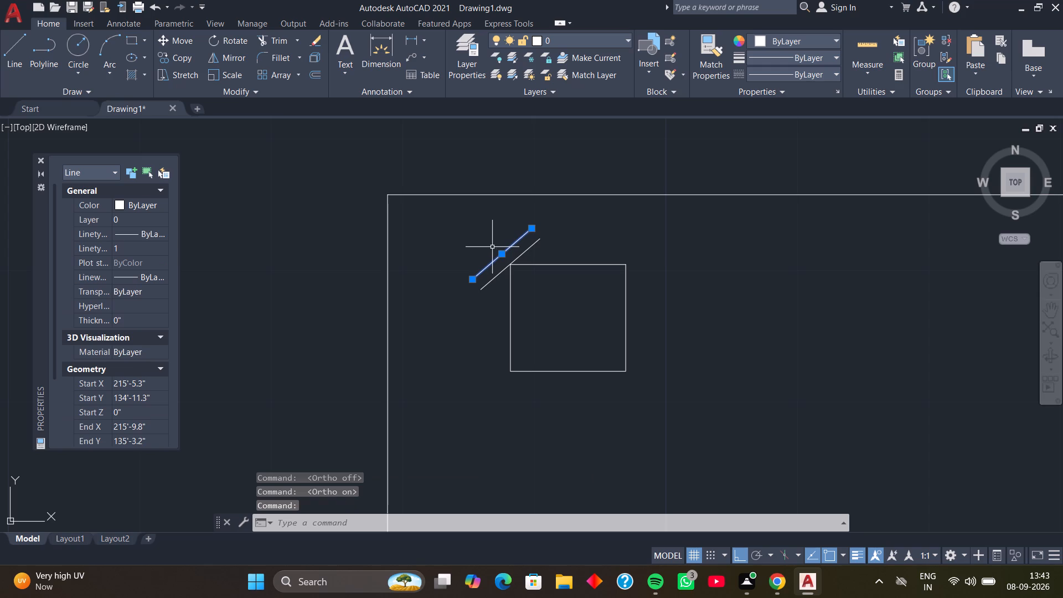
key("Escape")
type("O")
key("space")
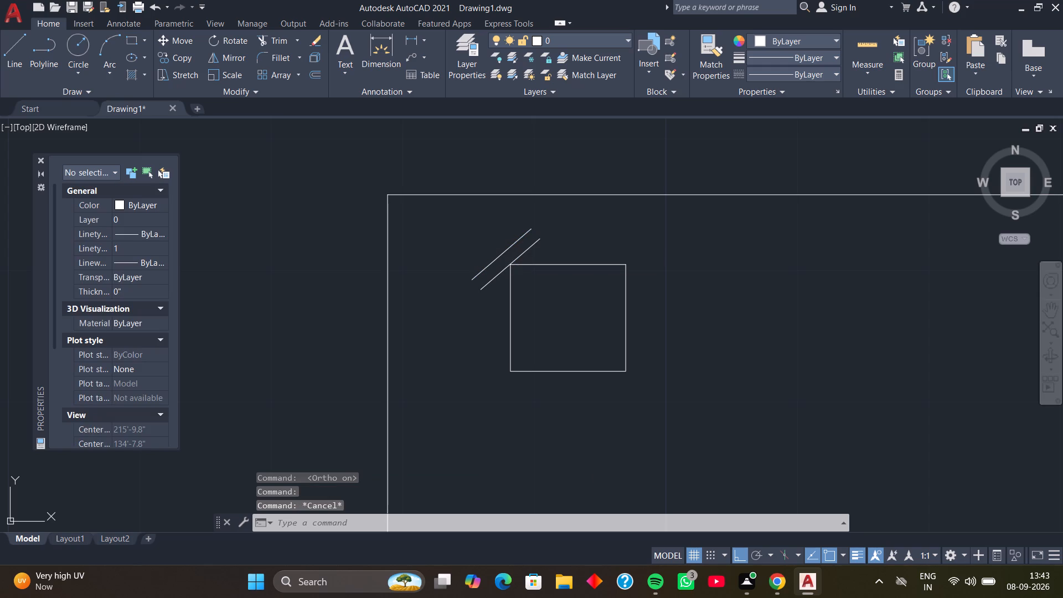
key("space")
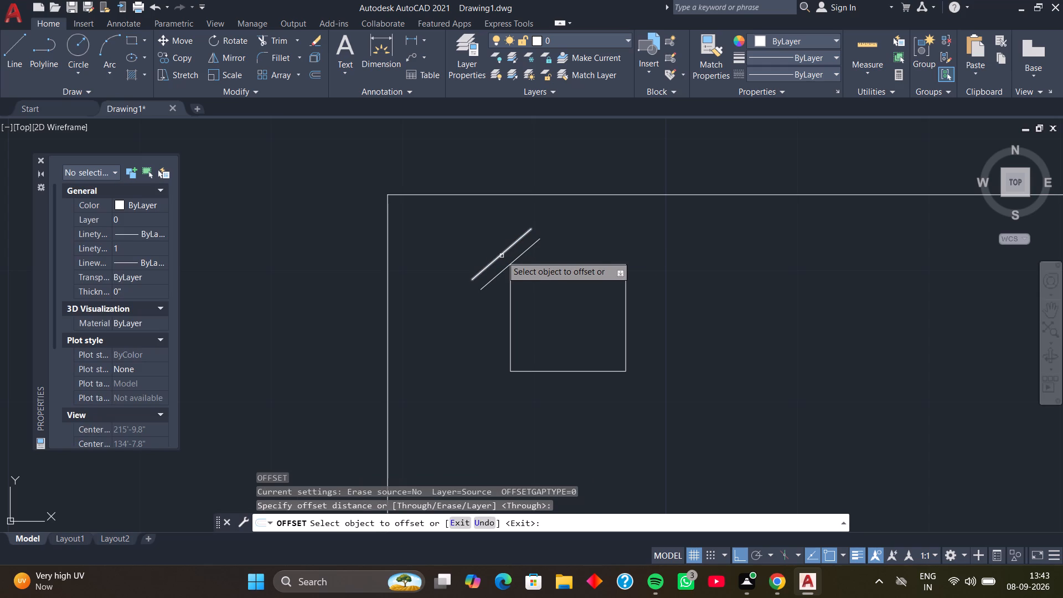
left_click(497, 257)
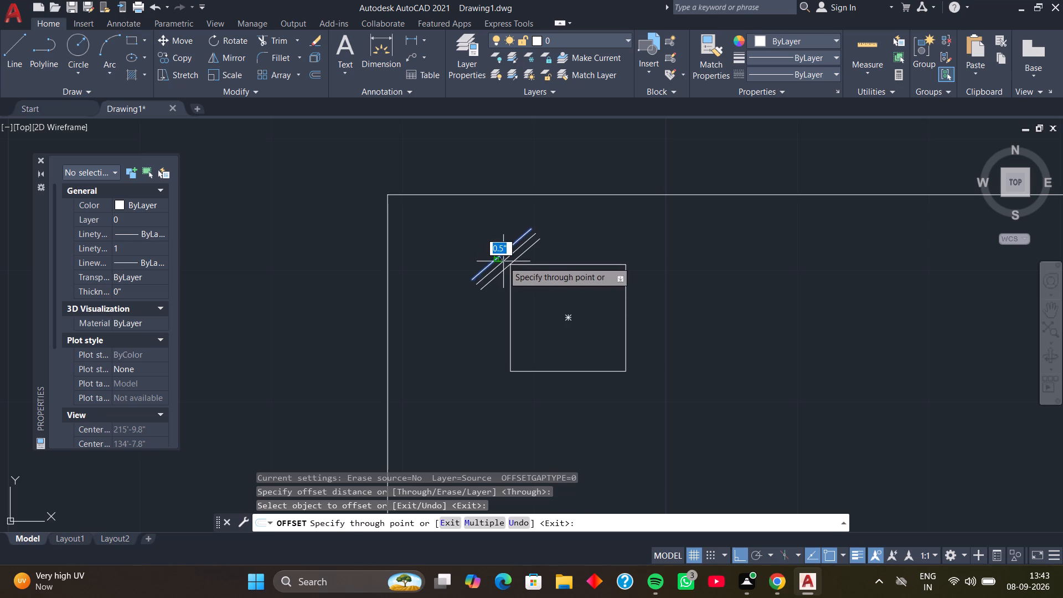
type("0.5")
key("Return")
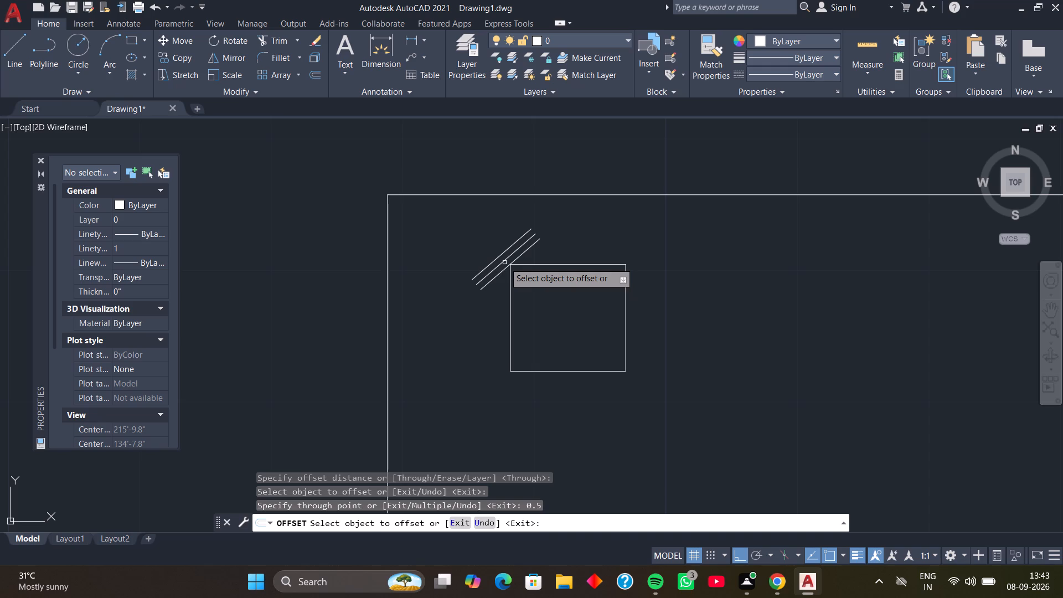
key("Escape")
Erase the outermost of the three parallel diagonal lines.
scroll(494, 266, "up", 1)
left_click(498, 250)
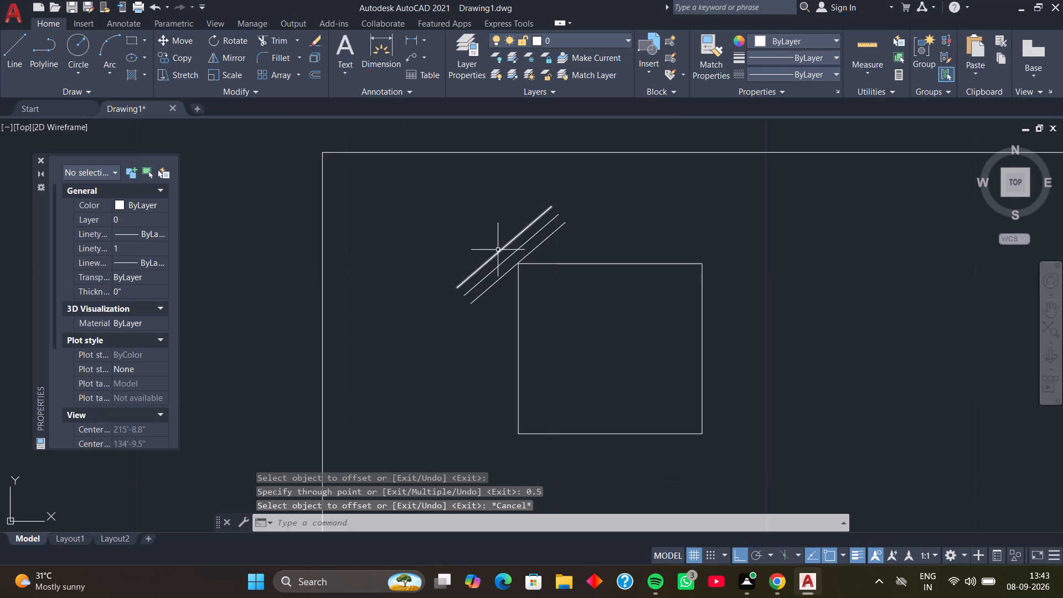
key("Delete")
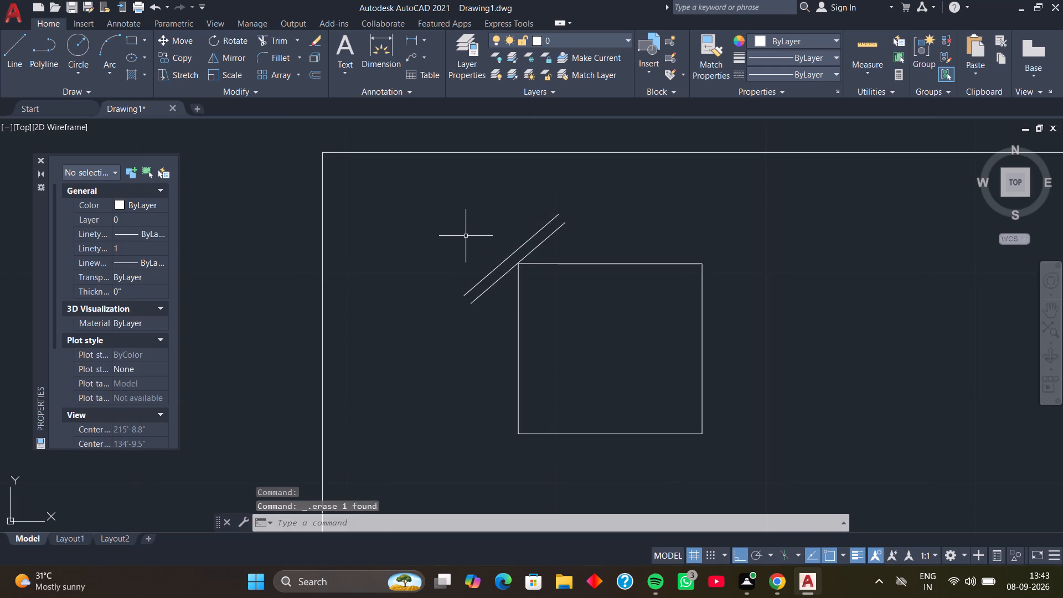
Mirror the two diagonal lines about the small rectangle's vertical centreline, keeping the originals.
scroll(488, 232, "up", 1)
middle_click_drag(488, 232, 440, 194)
middle_click_drag(575, 233, 502, 212)
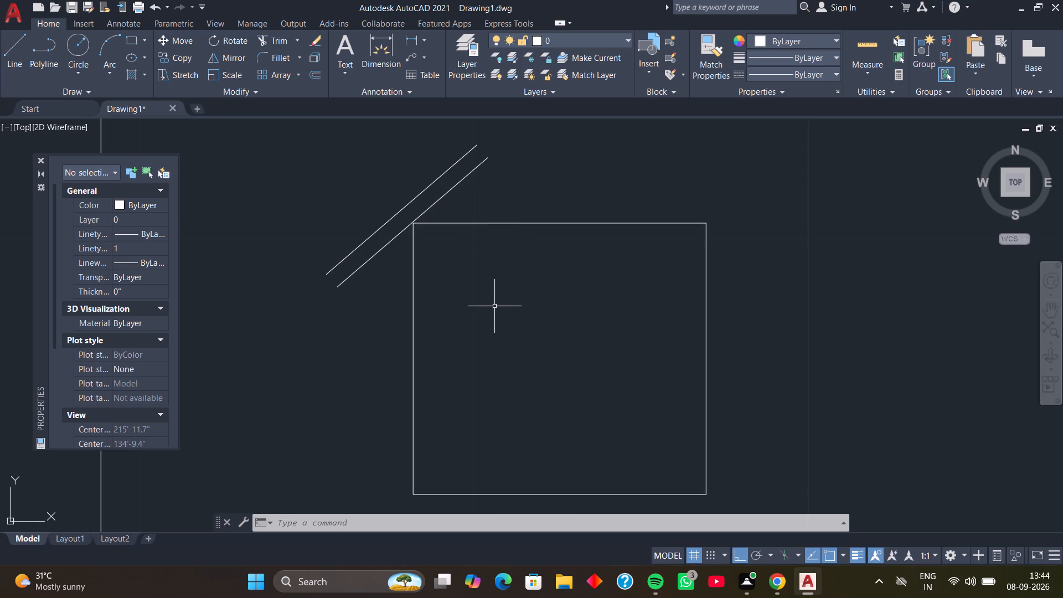
middle_click_drag(494, 306, 385, 314)
middle_click_drag(412, 303, 392, 306)
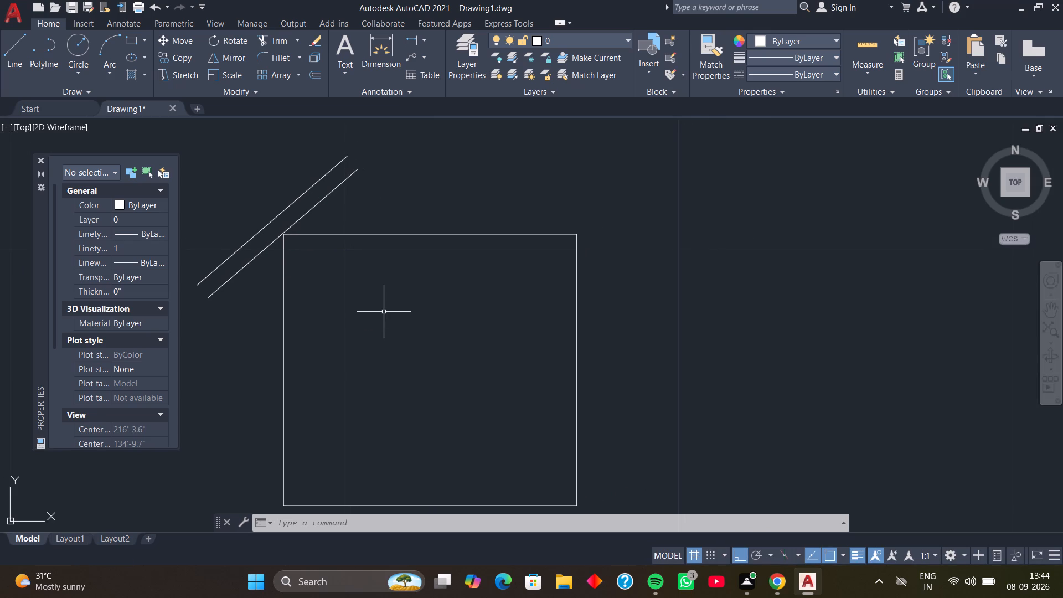
middle_click_drag(345, 290, 428, 324)
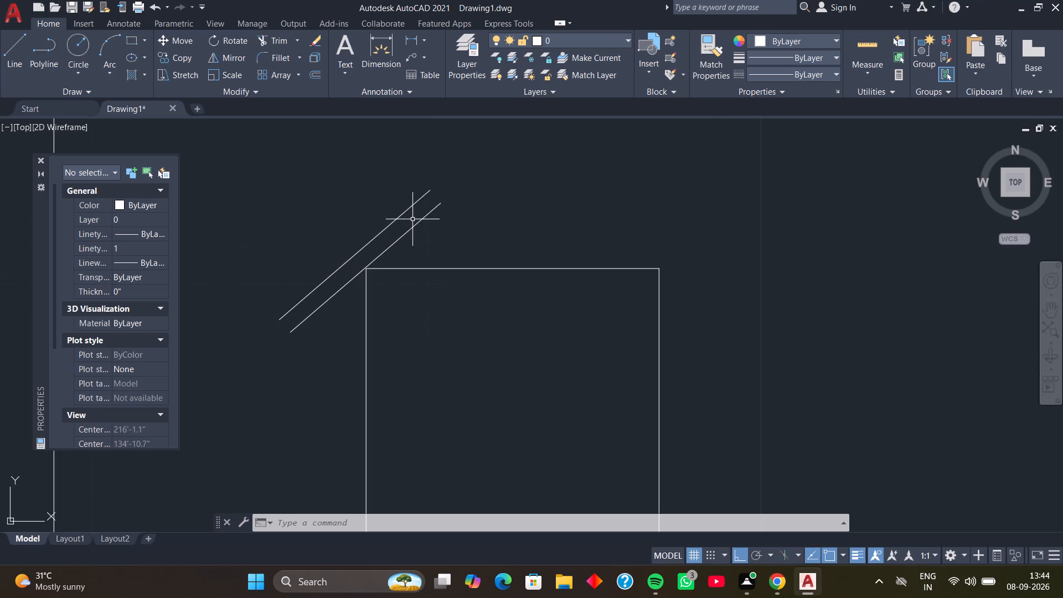
left_click(415, 228)
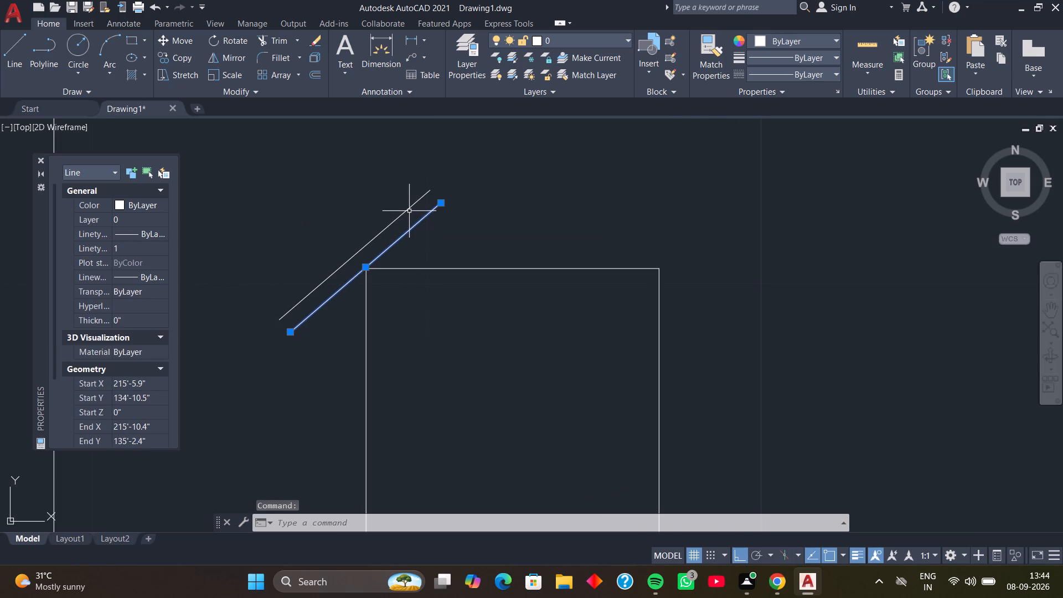
left_click(409, 209)
scroll(436, 311, "down", 2)
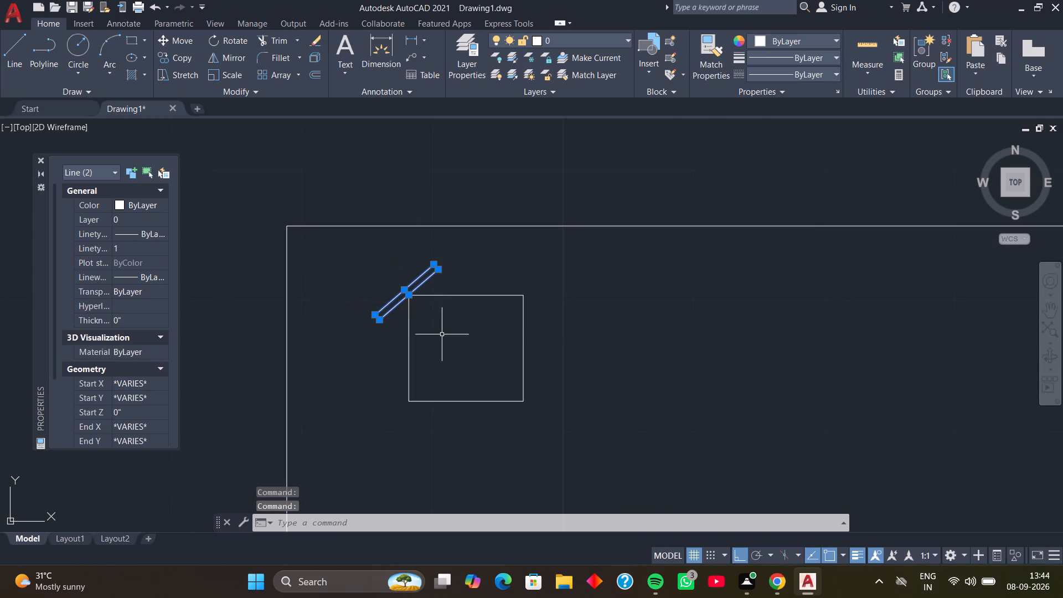
middle_click_drag(442, 334, 419, 296)
type("MI")
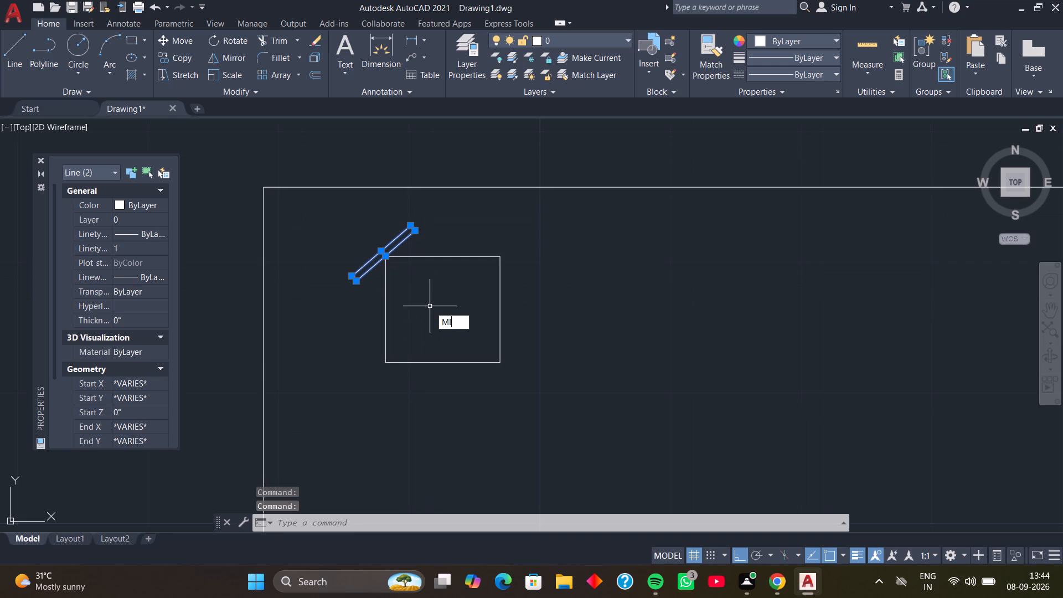
key("space")
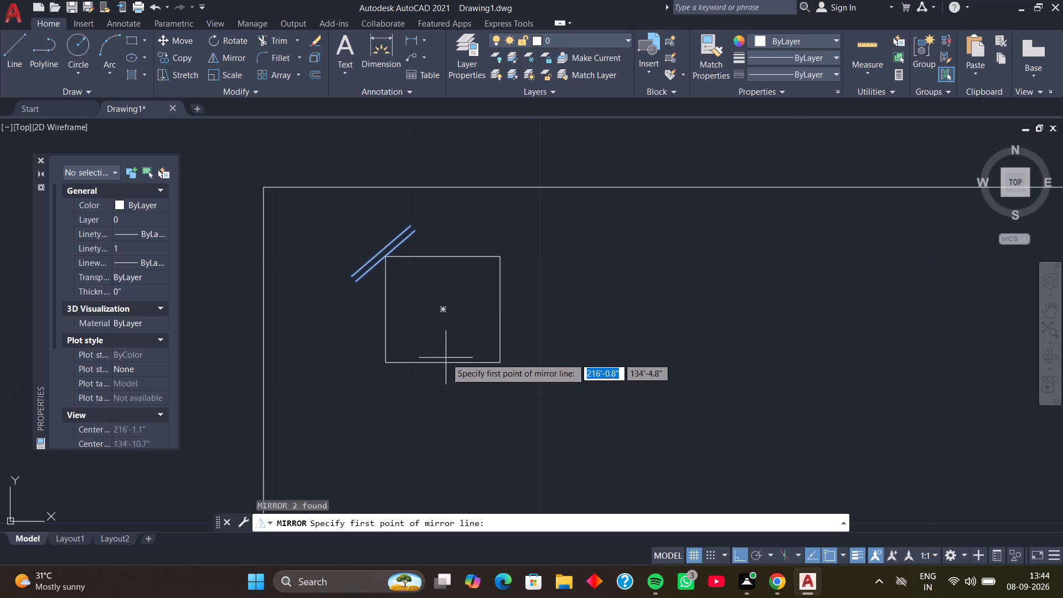
left_click(446, 361)
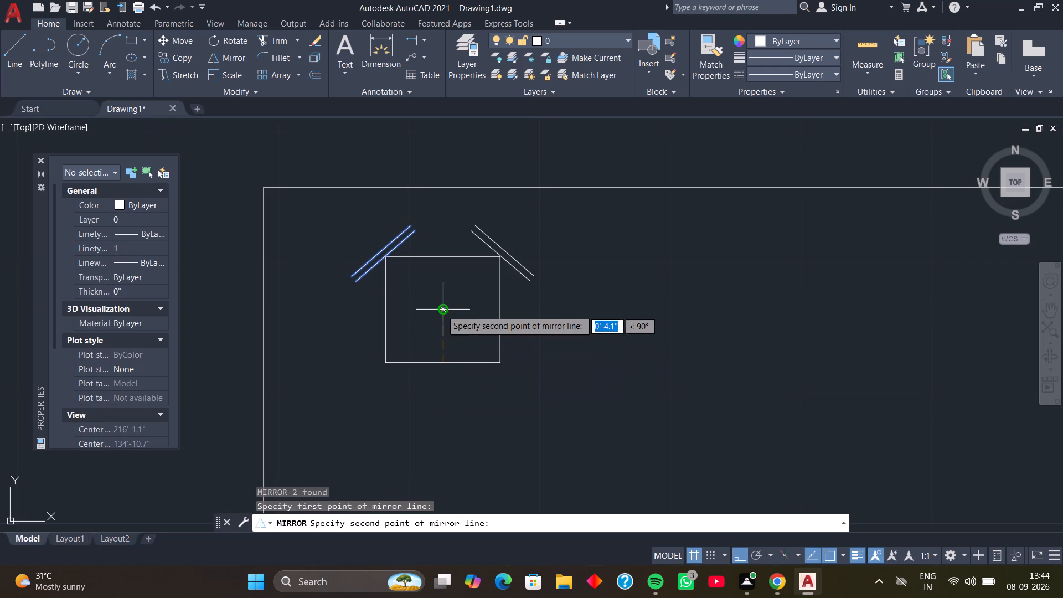
left_click(443, 254)
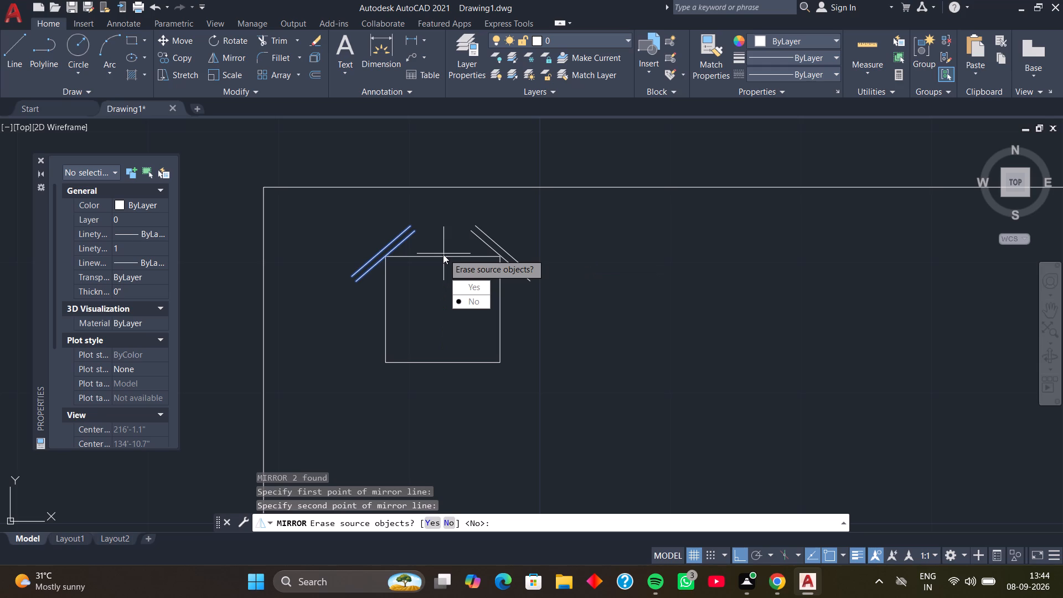
key("space")
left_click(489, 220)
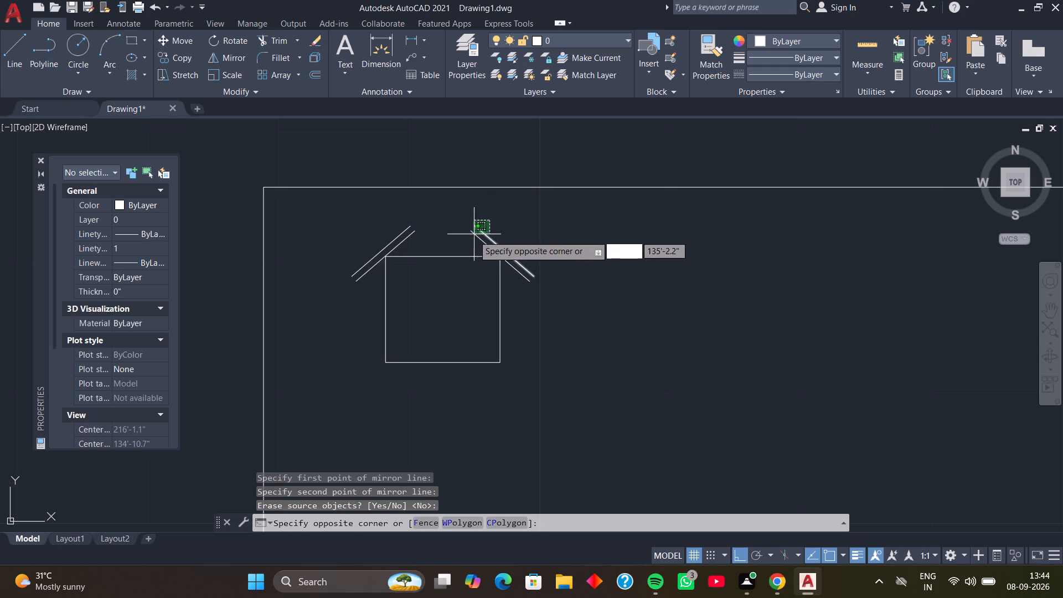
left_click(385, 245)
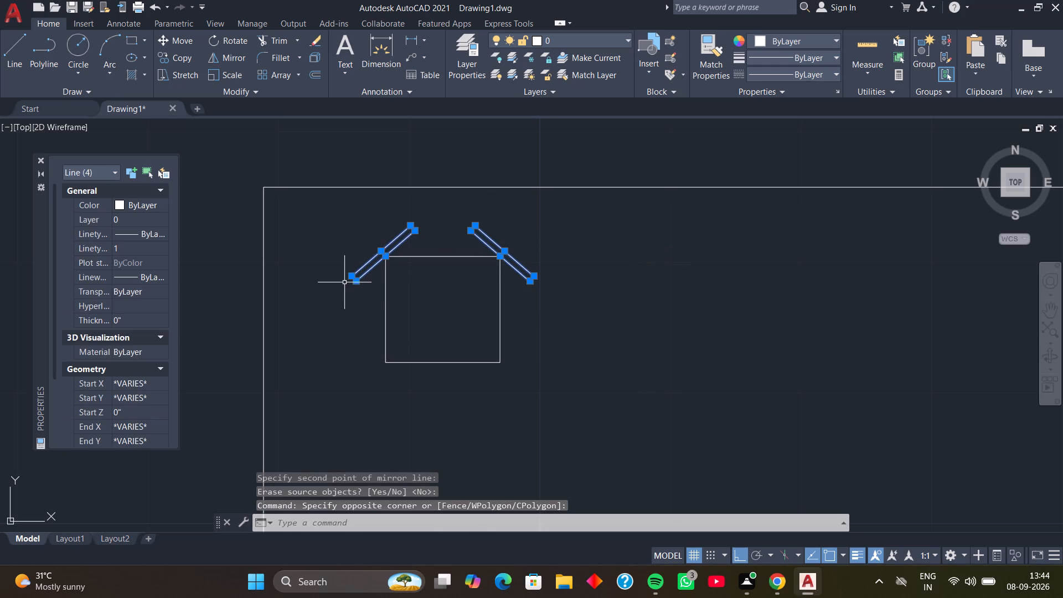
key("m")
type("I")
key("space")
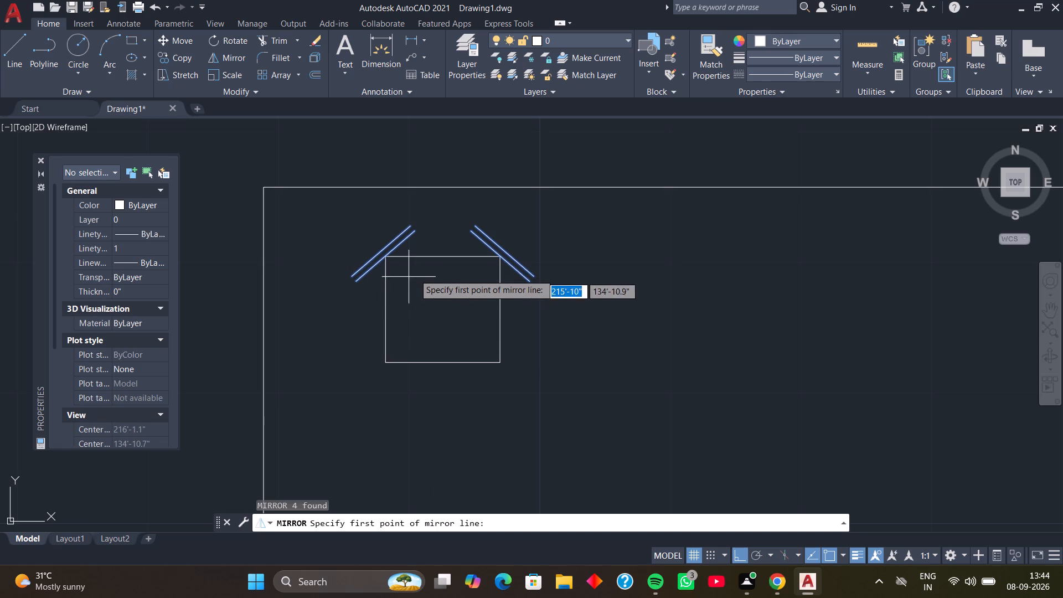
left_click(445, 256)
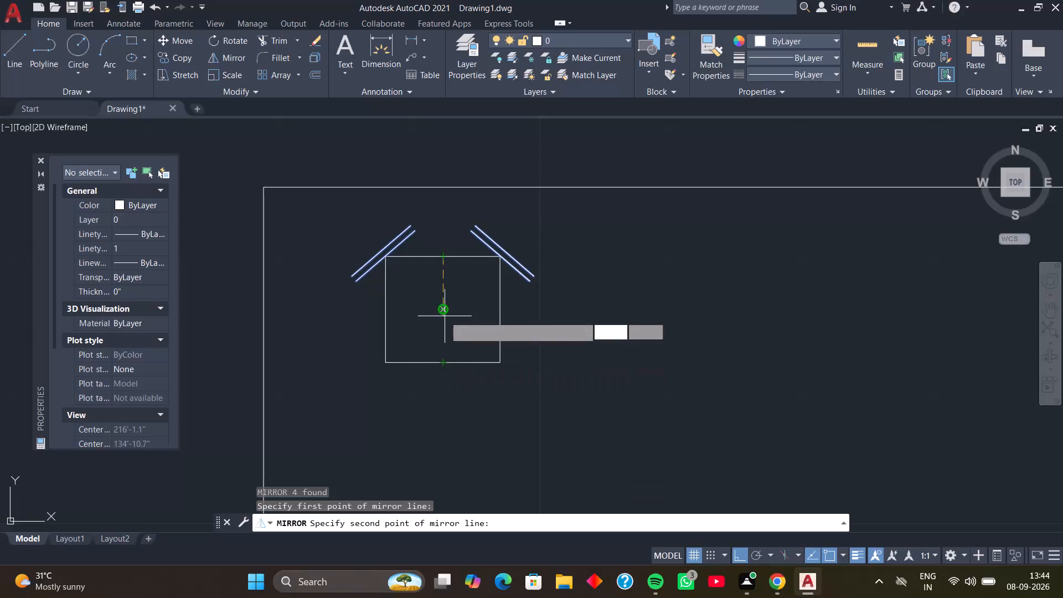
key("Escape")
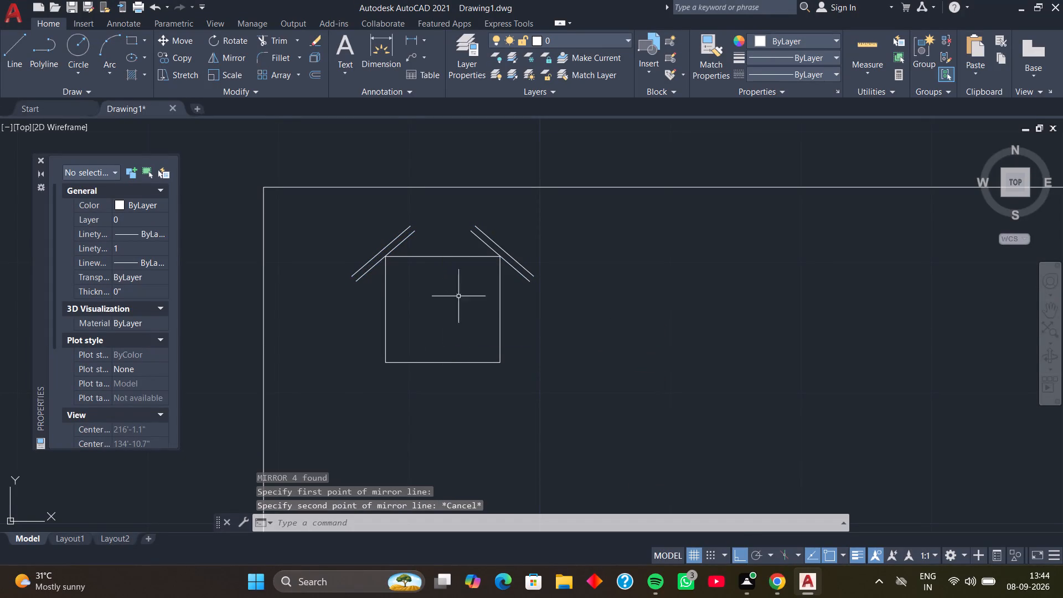
Mirror all four diagonal lines about the small rectangle's horizontal centreline, keeping the originals.
left_click(496, 218)
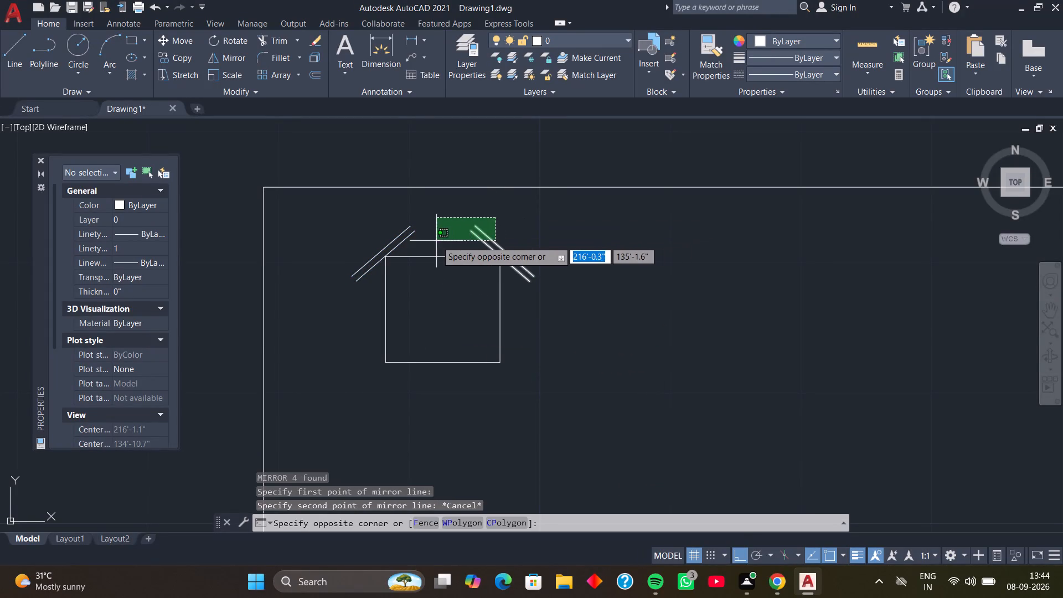
left_click(389, 244)
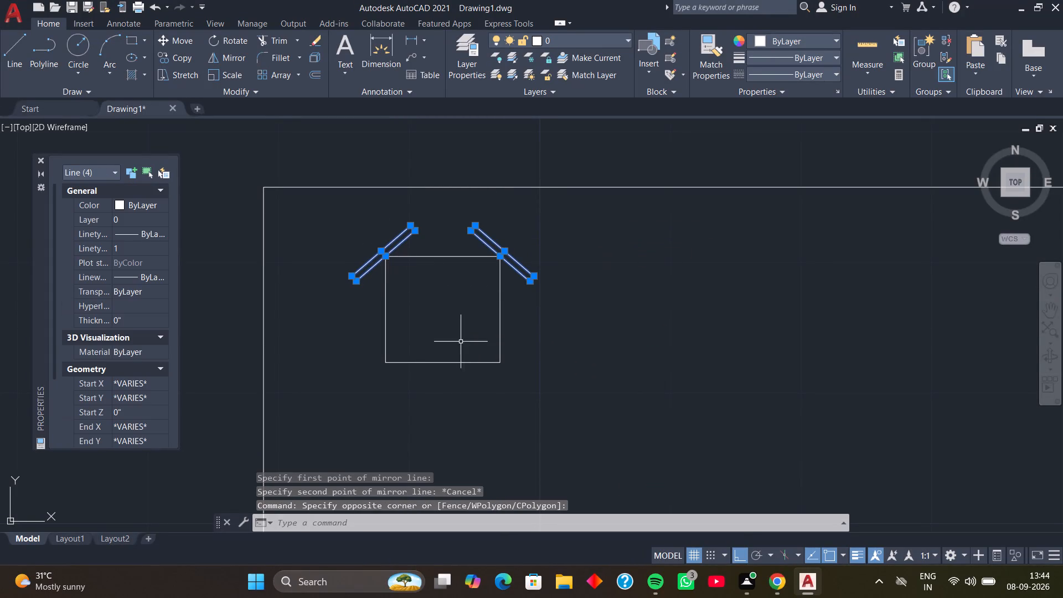
key("m")
key("i")
key("space")
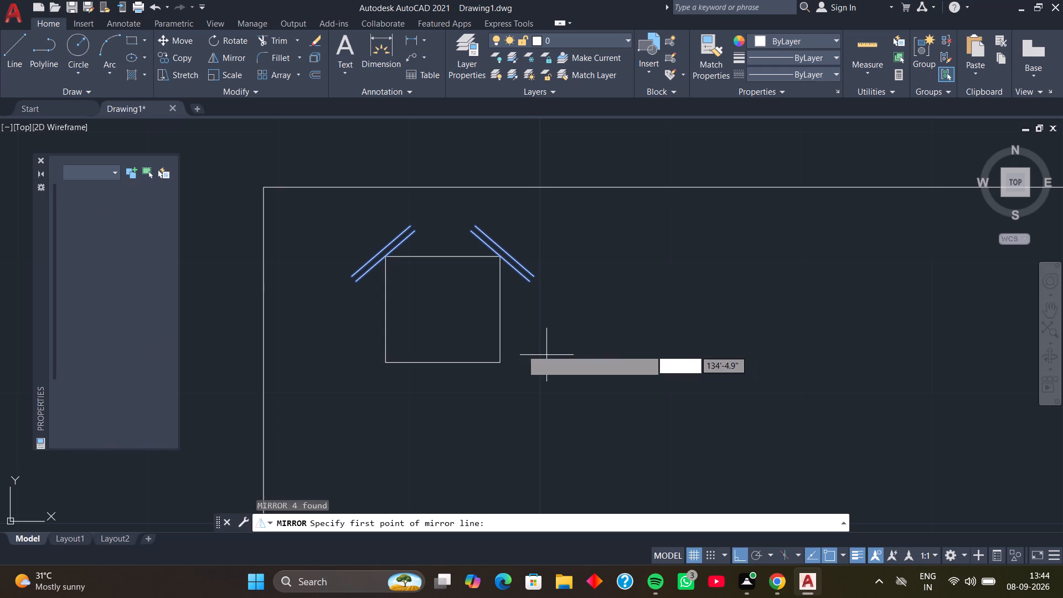
left_click(498, 307)
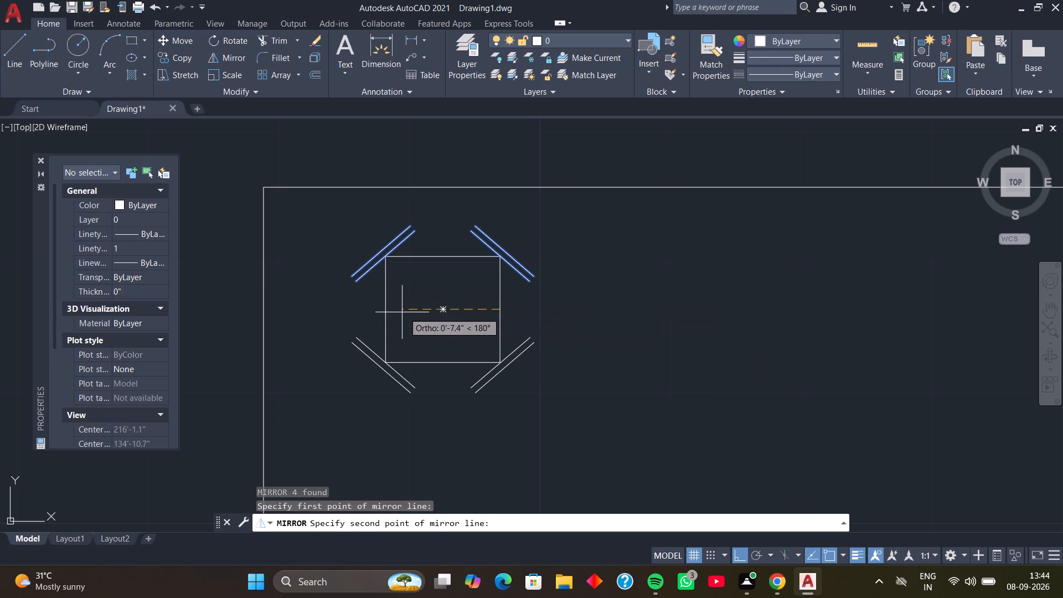
left_click(386, 311)
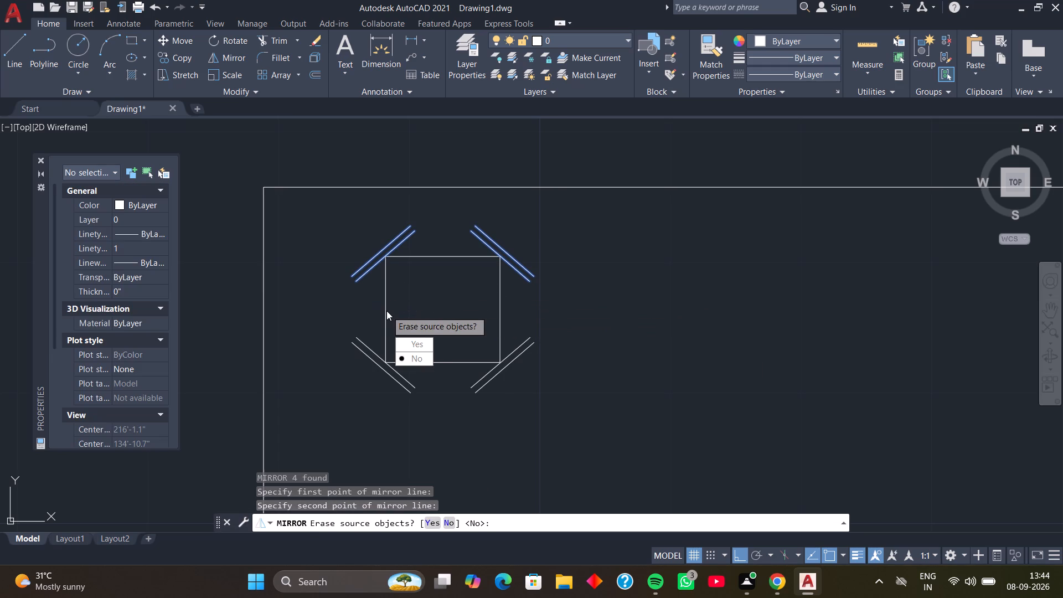
key("space")
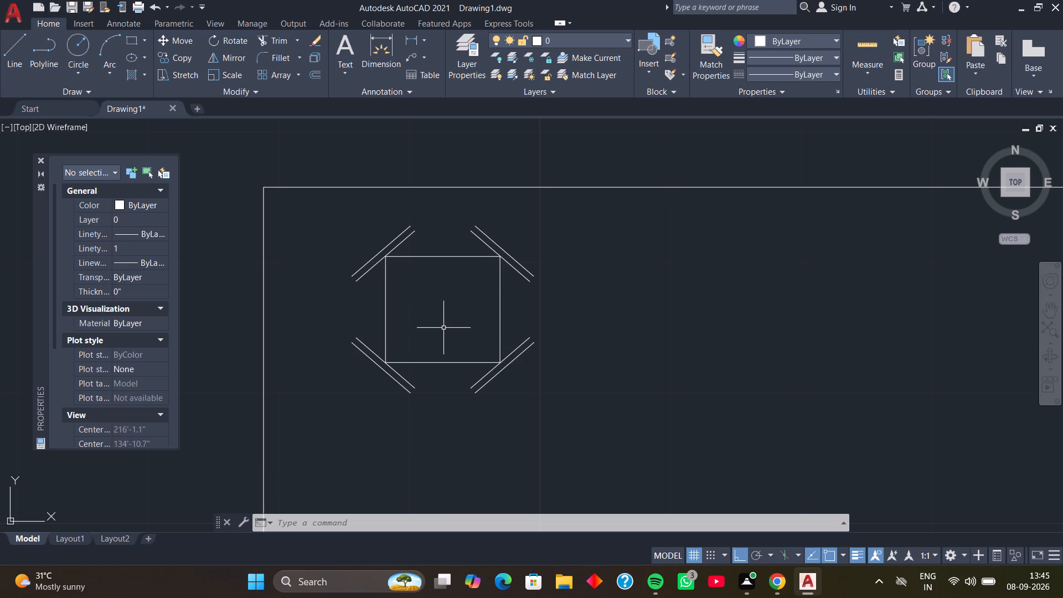
Copy the small rectangle with its corner diagonals about 8'-8.8" horizontally into the upper bay just past the hatched vertical strip.
scroll(437, 323, "down", 1)
middle_click_drag(435, 317, 430, 365)
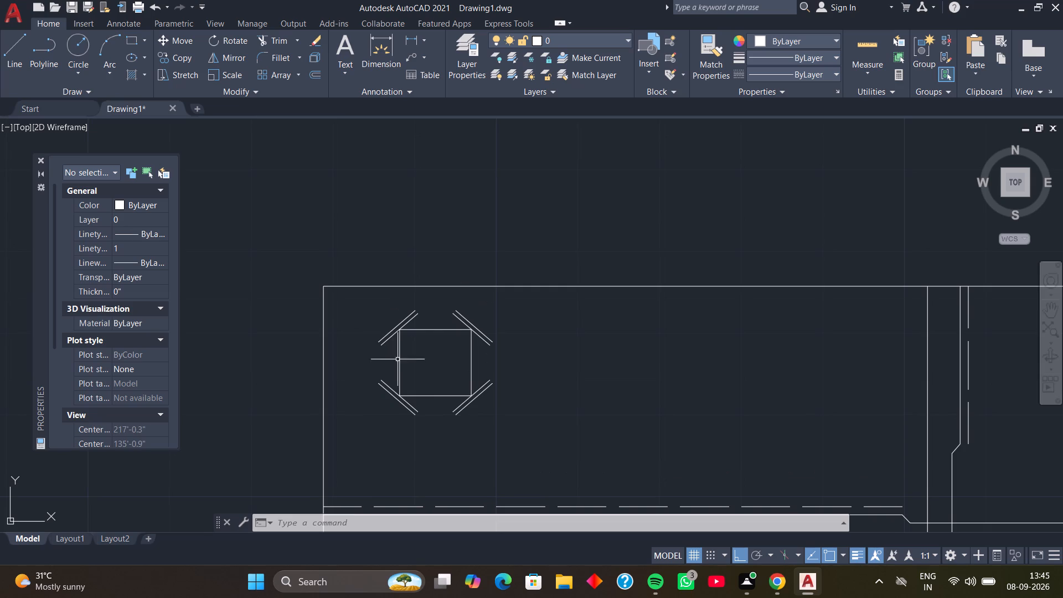
left_click(357, 301)
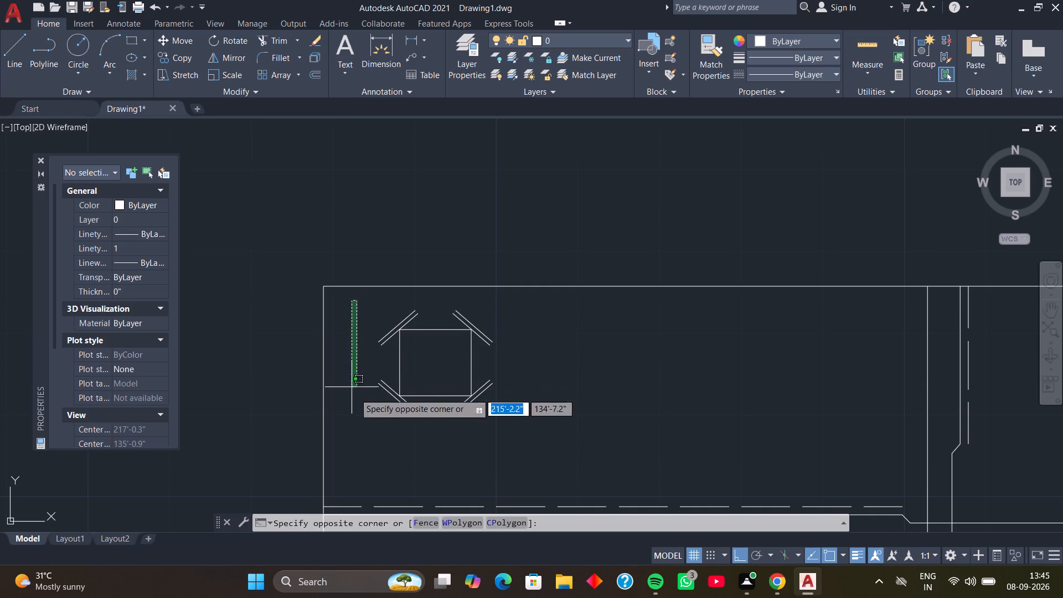
left_click(515, 442)
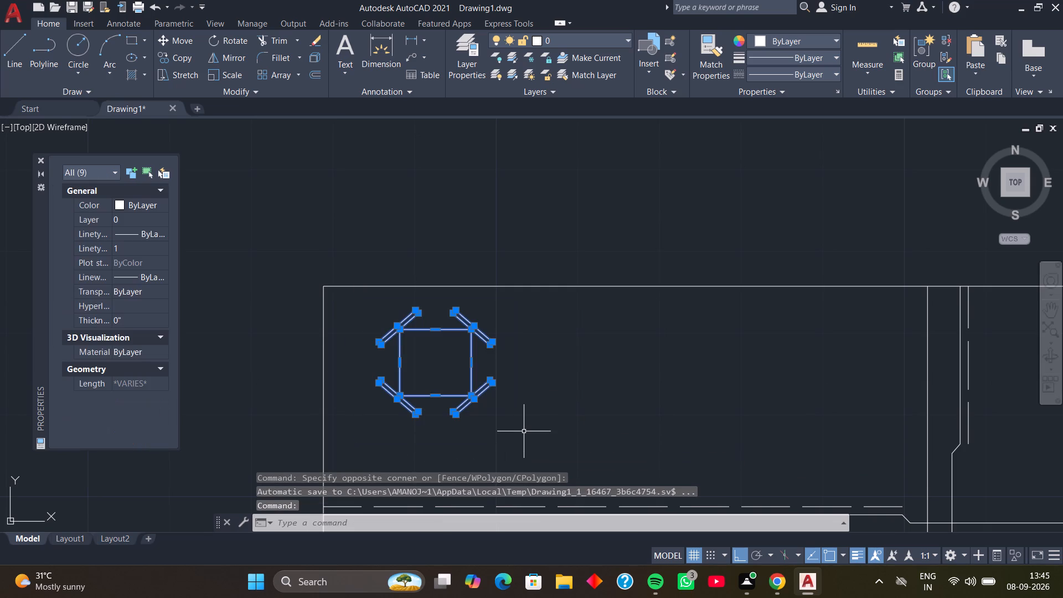
key("c")
key("o")
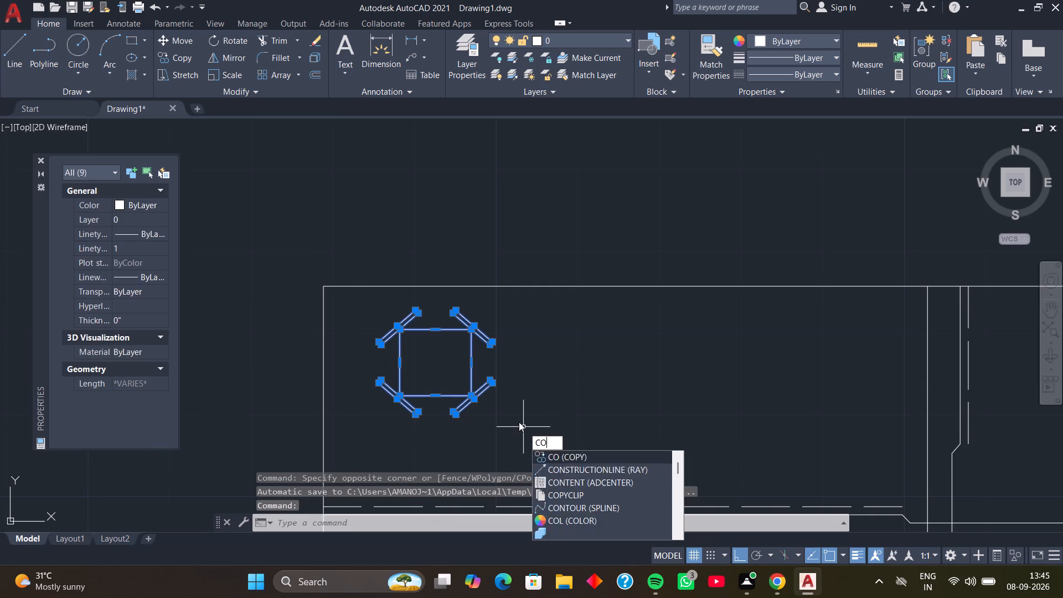
key("space")
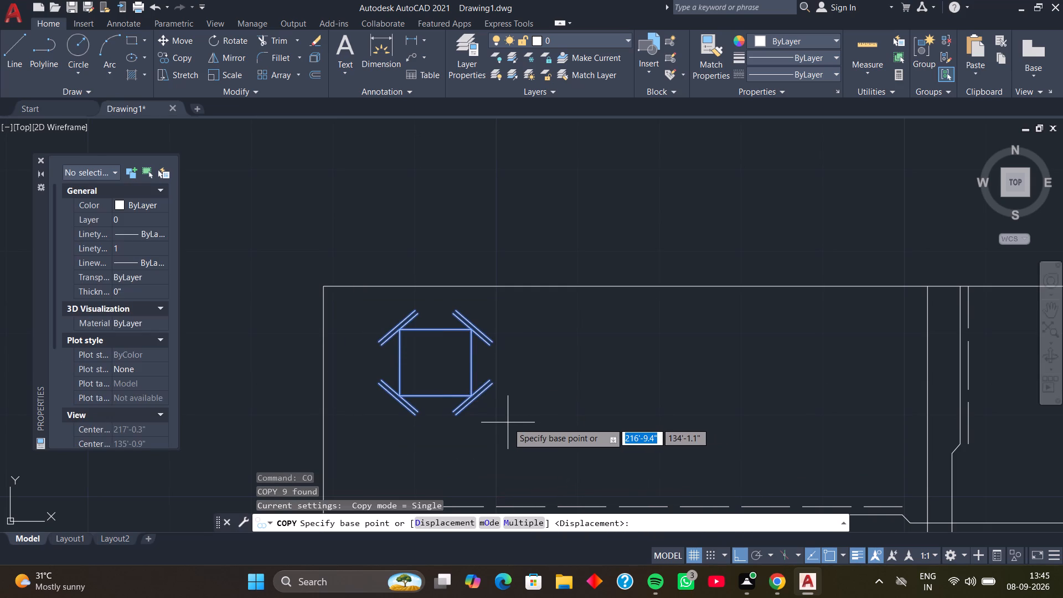
left_click(398, 360)
scroll(559, 366, "down", 2)
middle_click_drag(602, 369, 478, 373)
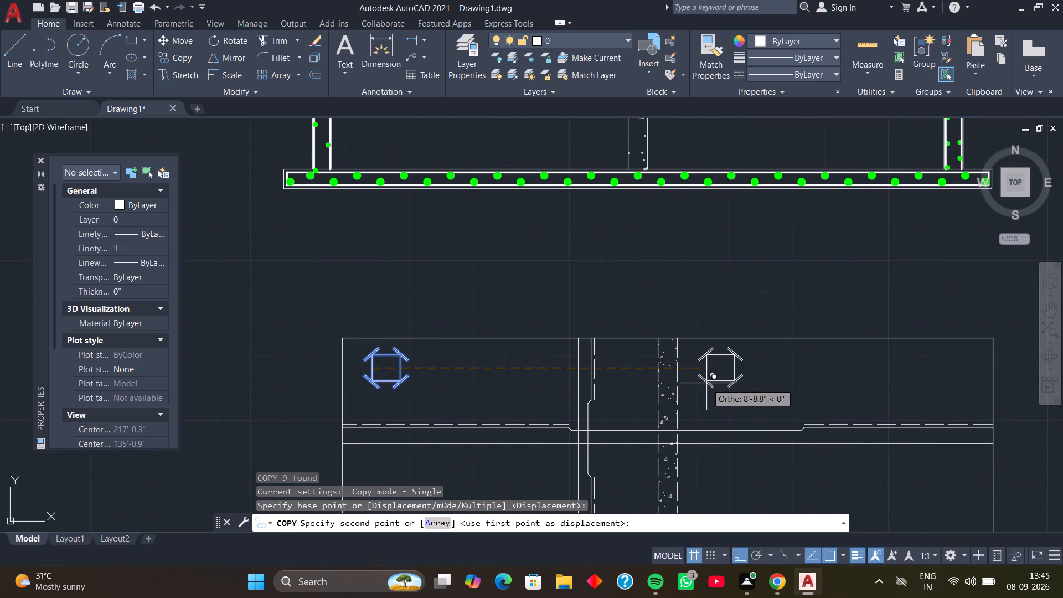
left_click(706, 383)
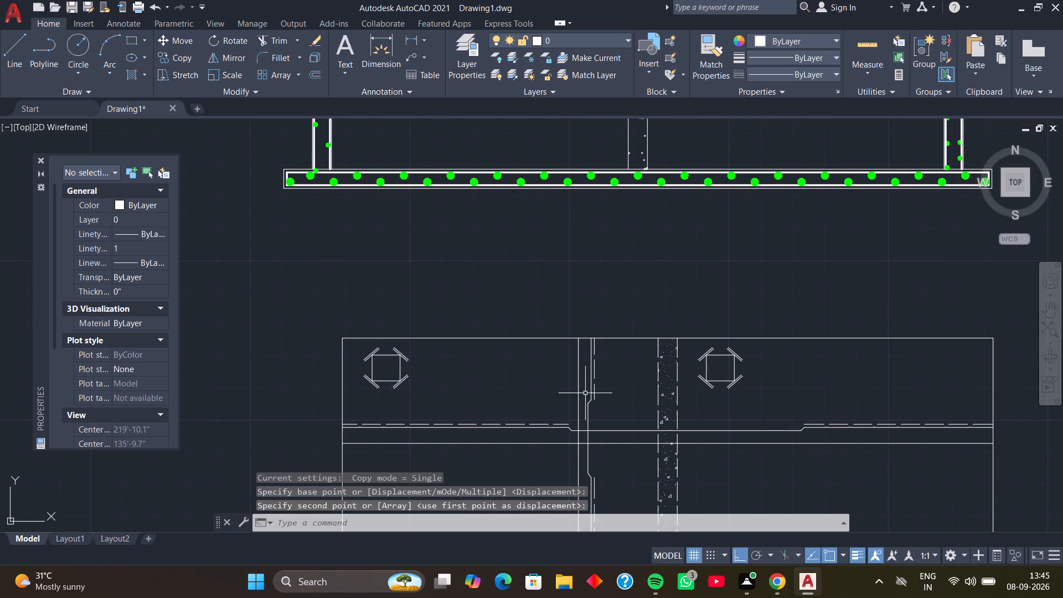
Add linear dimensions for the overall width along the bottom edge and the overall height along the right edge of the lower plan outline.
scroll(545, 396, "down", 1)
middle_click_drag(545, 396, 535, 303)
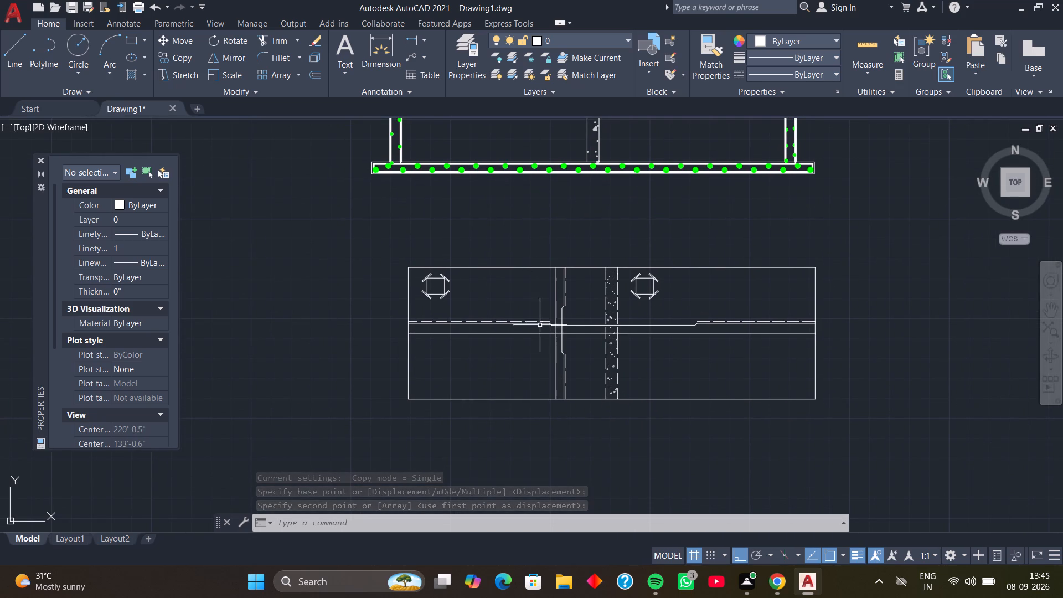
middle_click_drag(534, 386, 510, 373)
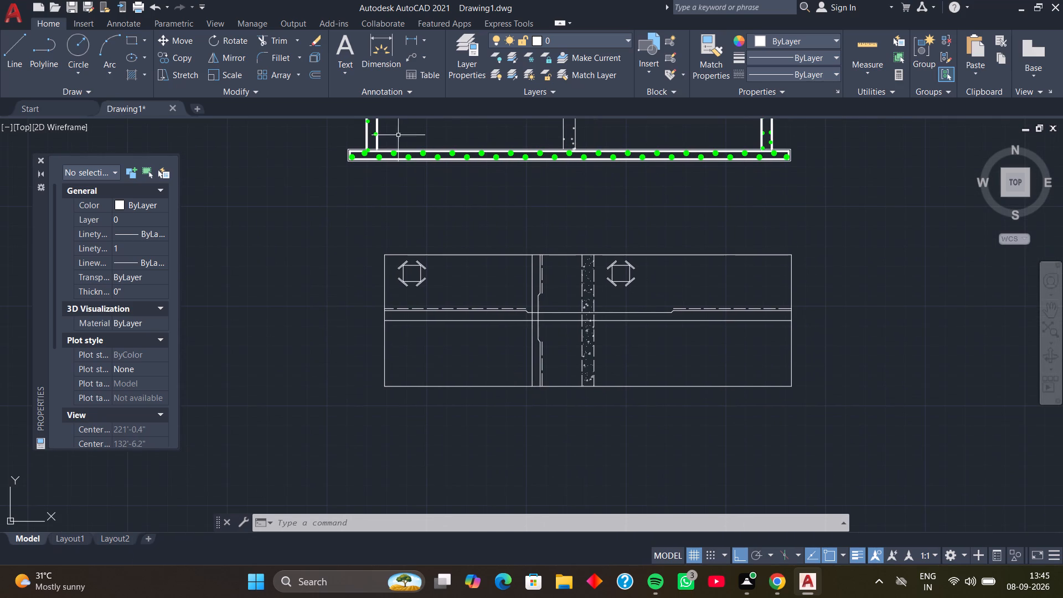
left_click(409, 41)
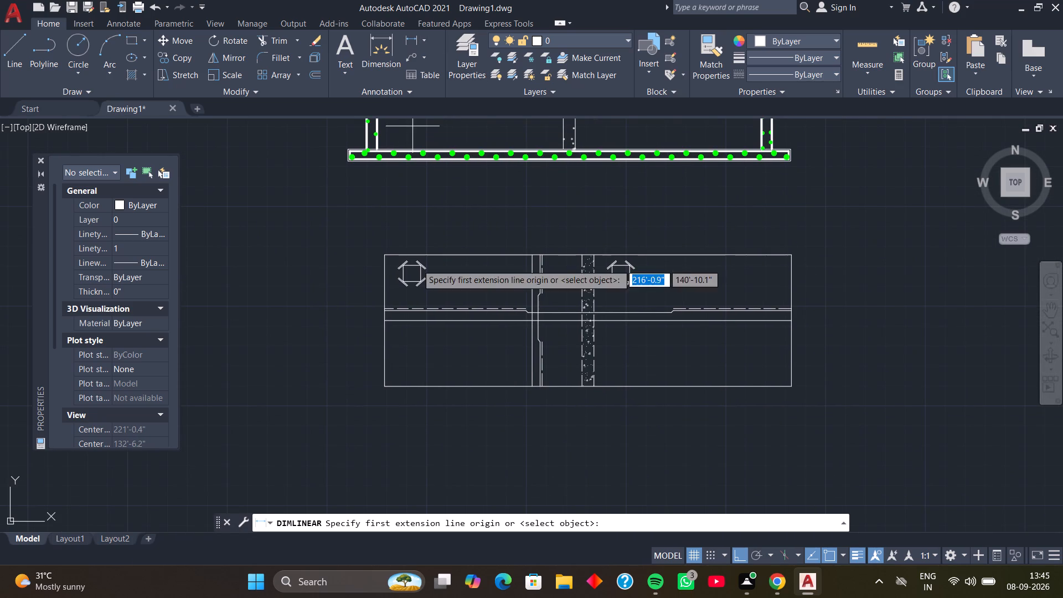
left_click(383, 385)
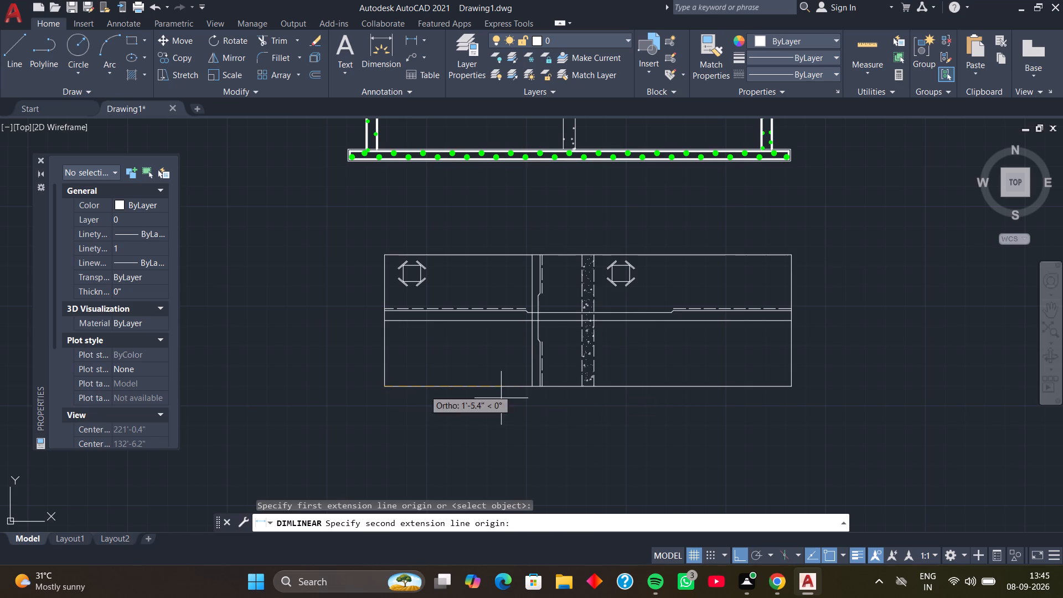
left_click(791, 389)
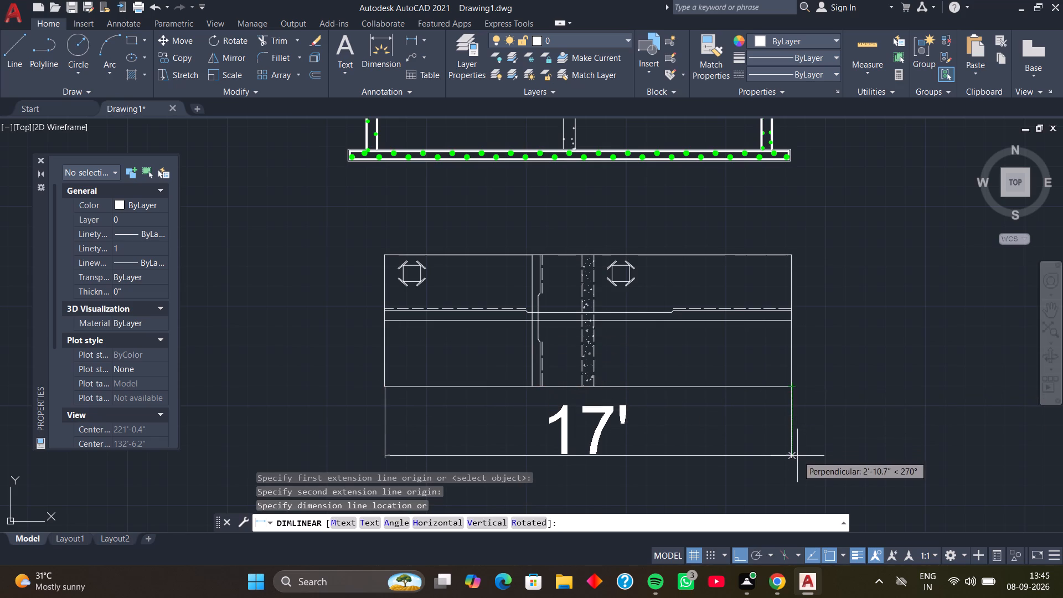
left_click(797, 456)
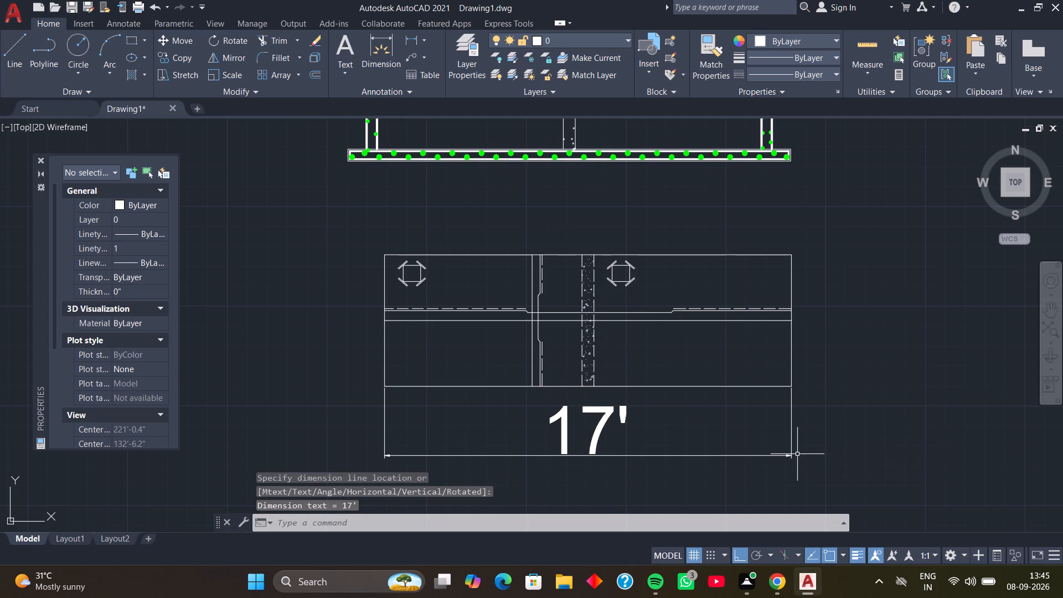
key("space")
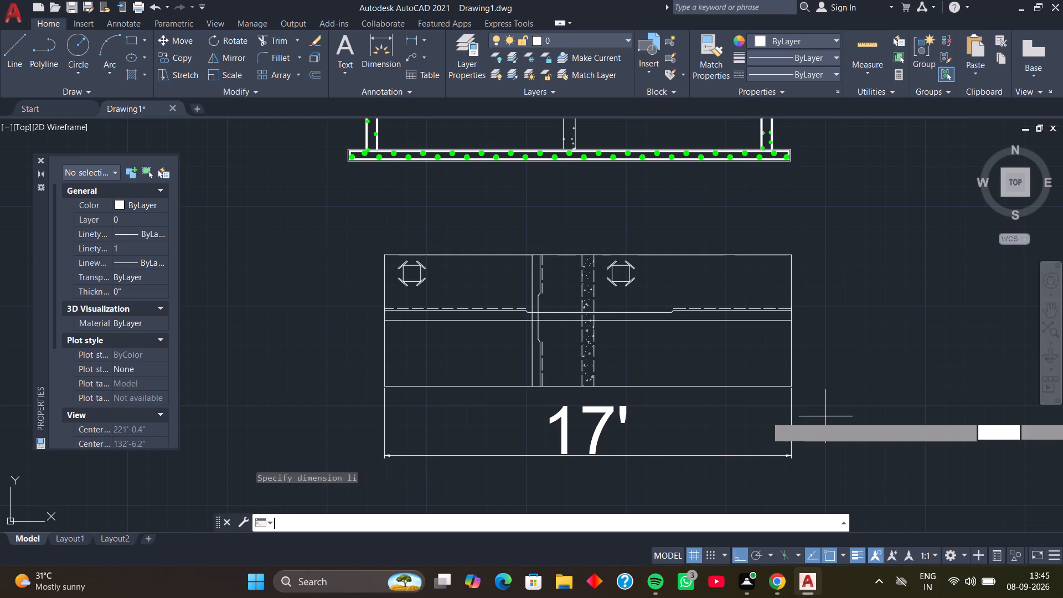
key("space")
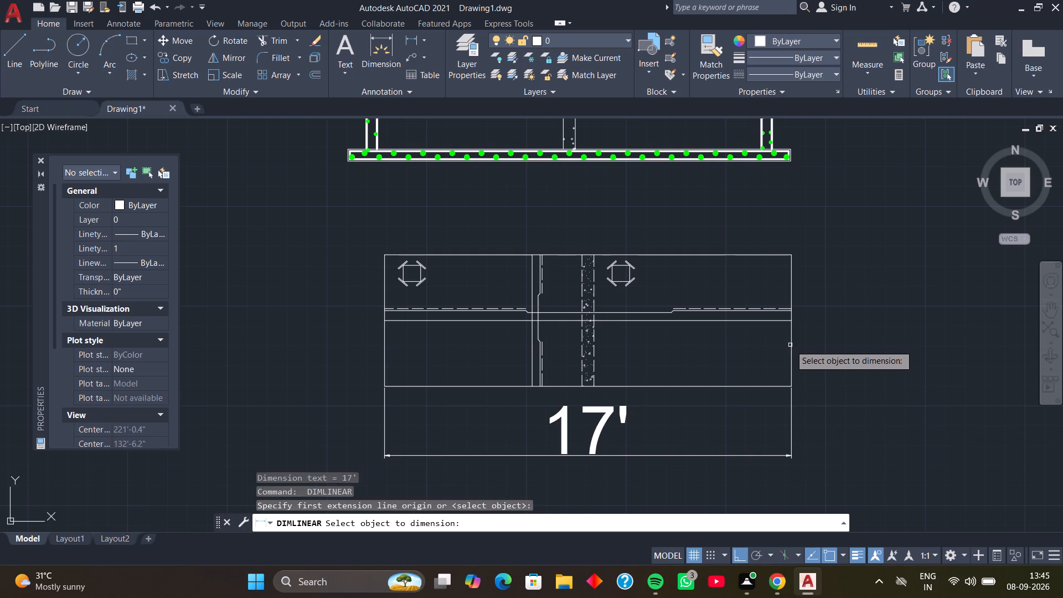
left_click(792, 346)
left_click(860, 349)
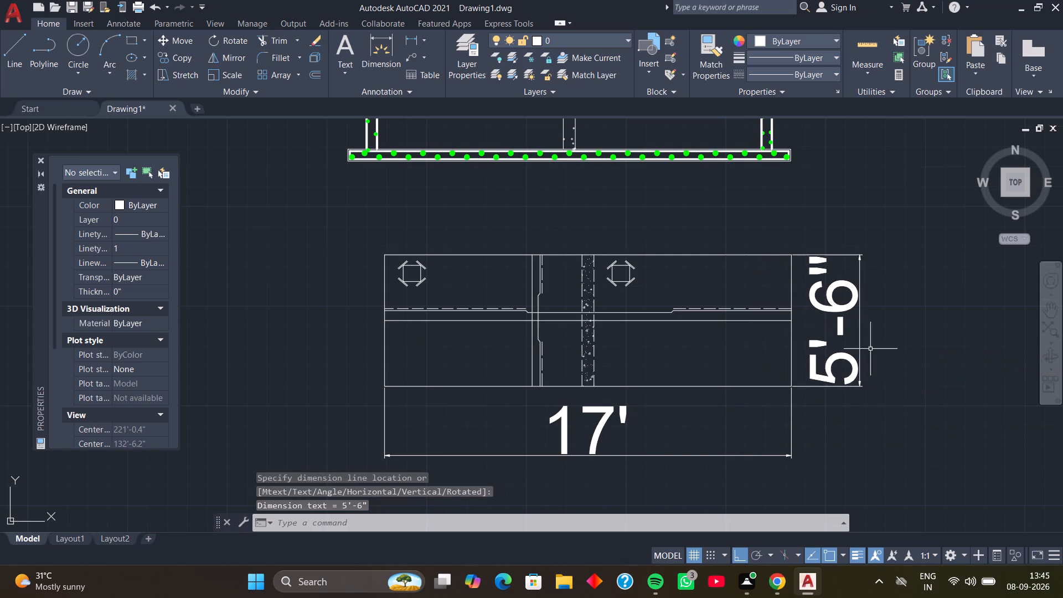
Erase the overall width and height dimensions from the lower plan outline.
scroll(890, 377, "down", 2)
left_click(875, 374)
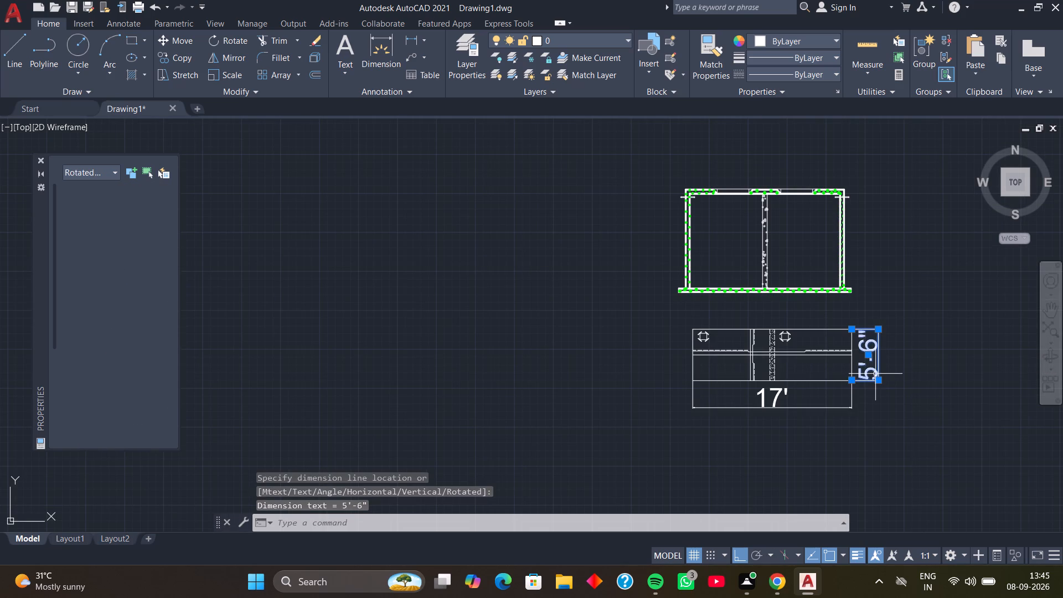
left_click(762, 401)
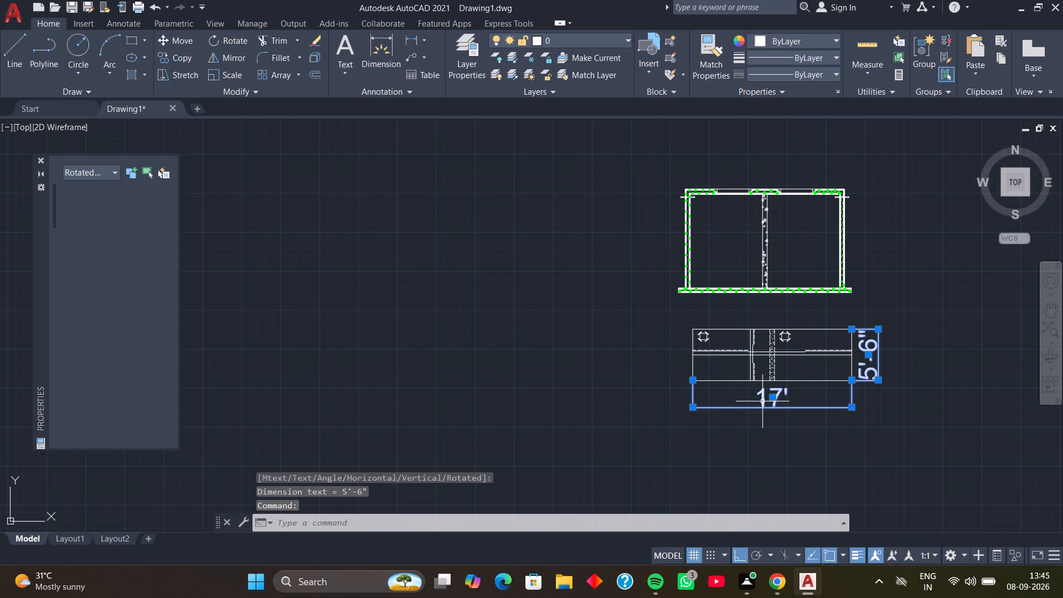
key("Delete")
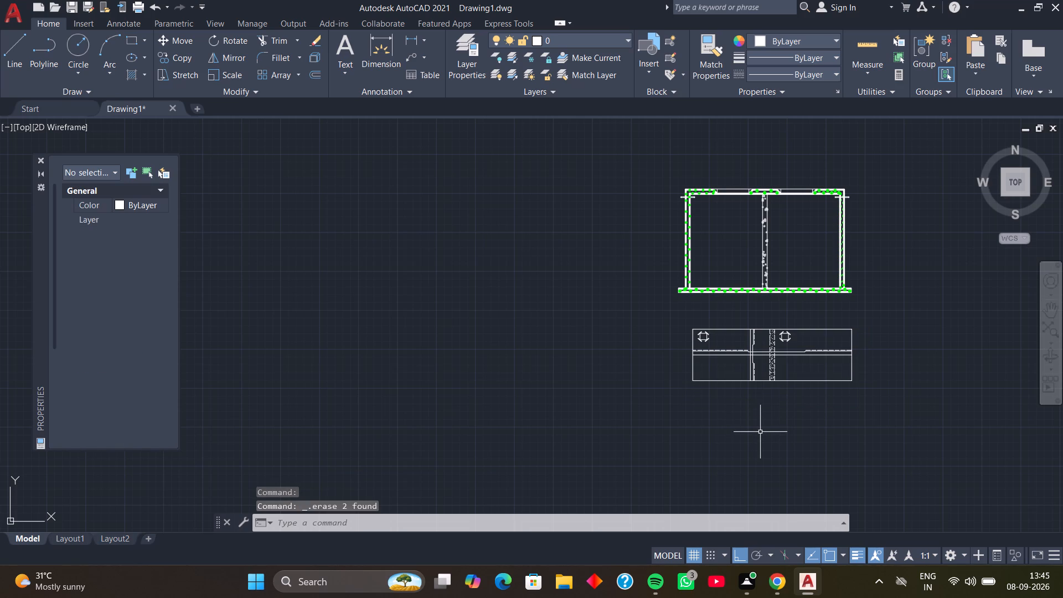
Examine the wall-and-footing reinforcement section and the plan outline with the two corner-marked rectangles below it.
scroll(760, 431, "down", 2)
middle_click_drag(756, 417, 600, 374)
scroll(615, 348, "up", 3)
scroll(606, 267, "up", 2)
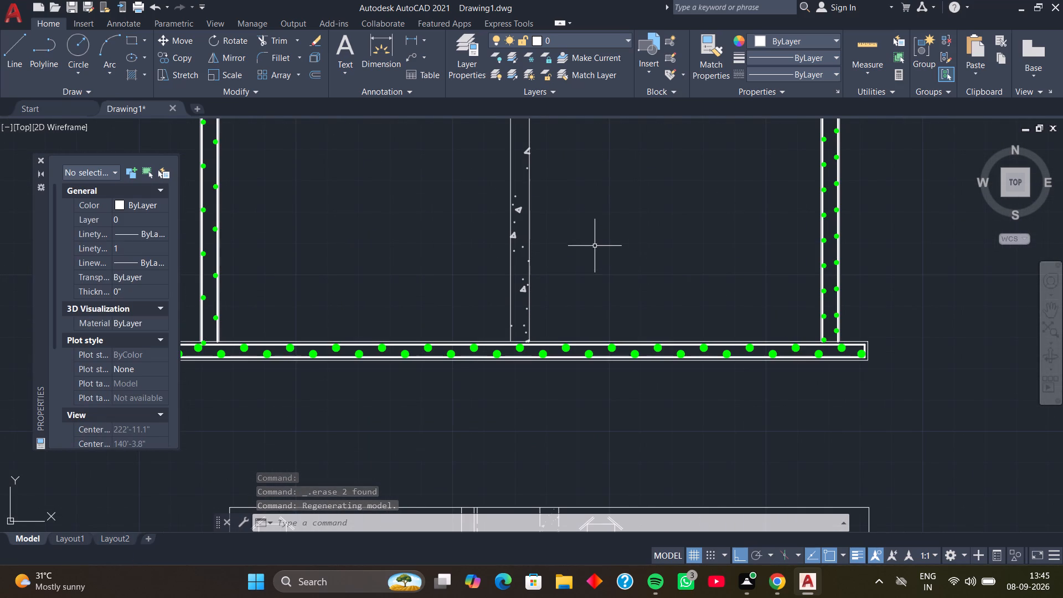
scroll(585, 235, "down", 2)
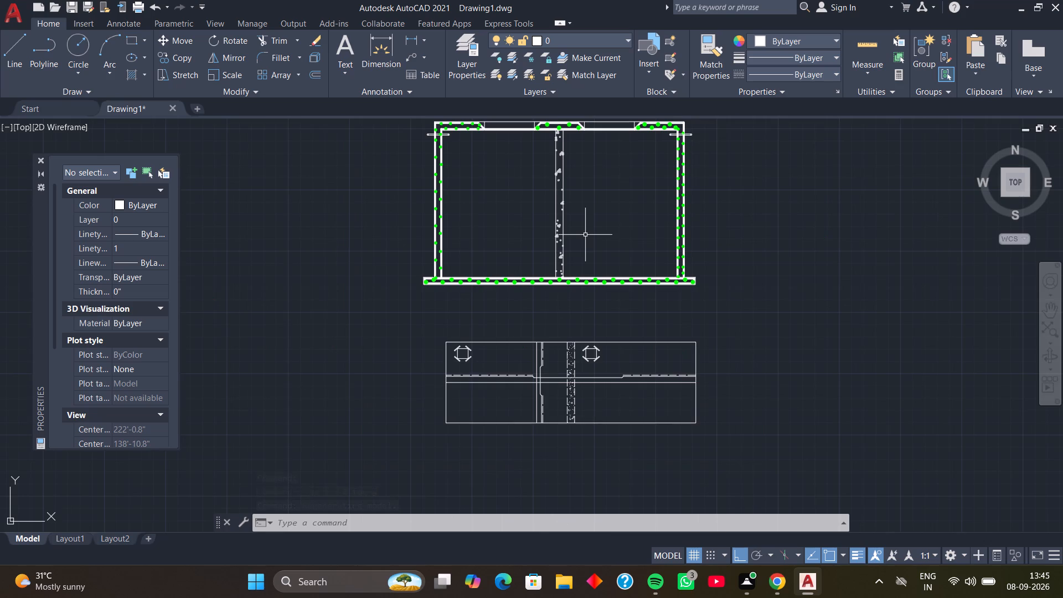
middle_click_drag(581, 243, 564, 293)
scroll(526, 190, "up", 3)
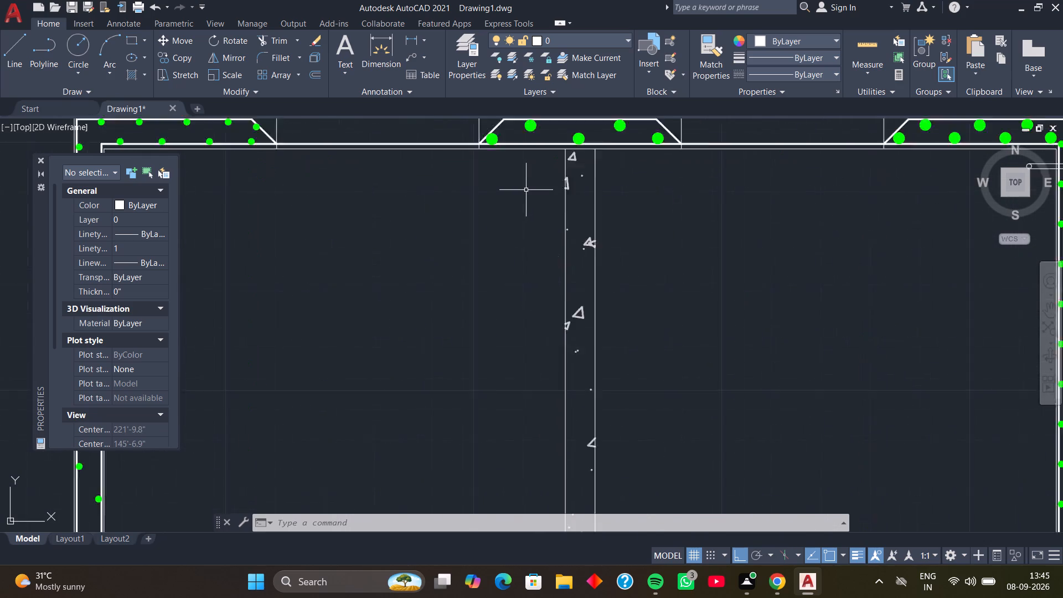
scroll(526, 190, "up", 1)
scroll(518, 187, "down", 1)
middle_click_drag(518, 186, 502, 202)
scroll(501, 202, "down", 2)
scroll(569, 293, "down", 1)
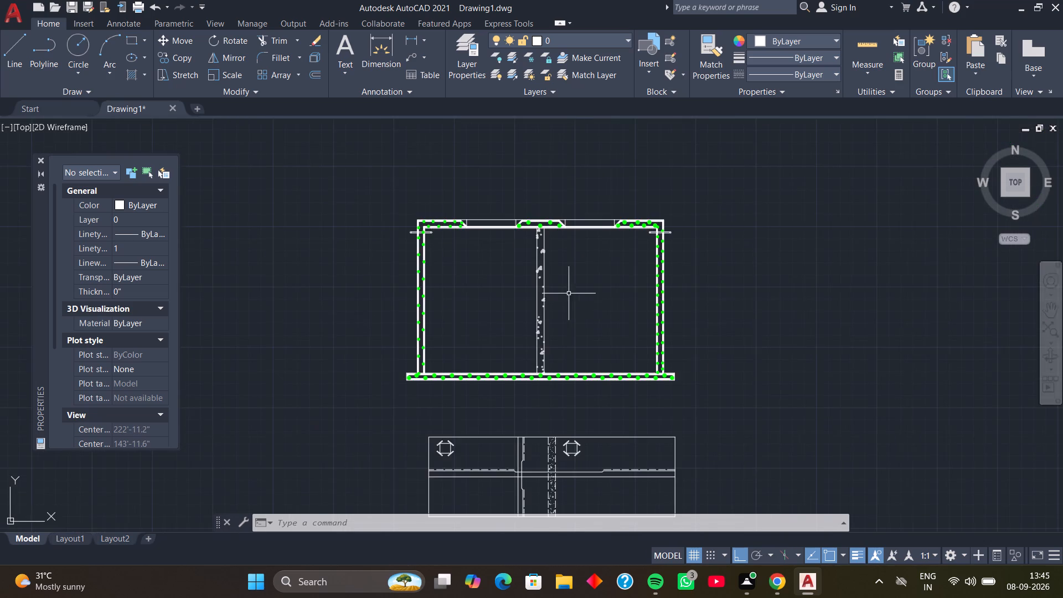
middle_click_drag(571, 313, 557, 200)
middle_click_drag(580, 322, 572, 226)
middle_click(572, 218)
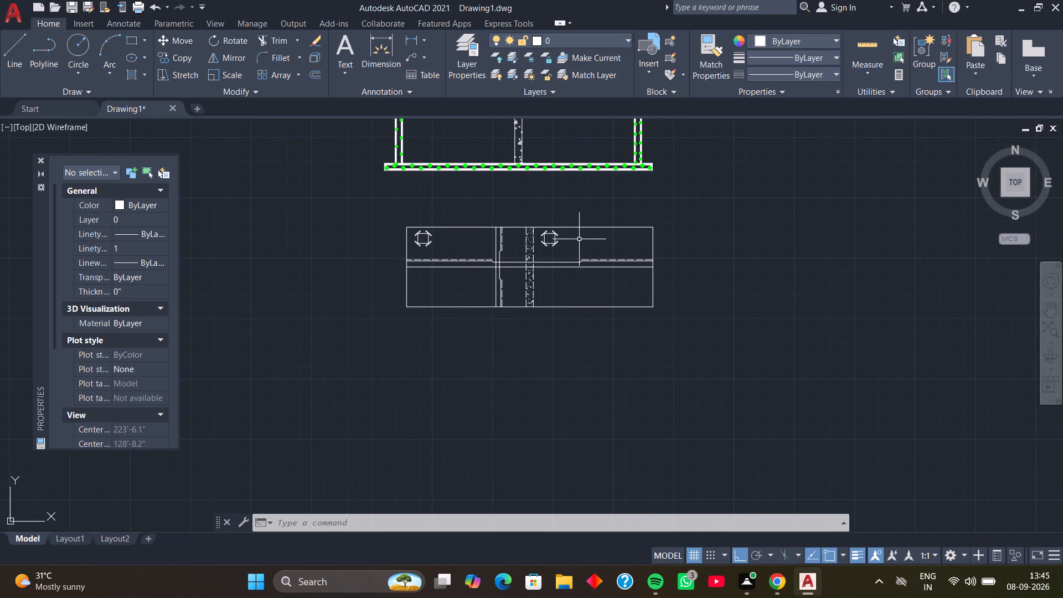
Examine the lower plan outline and the top slab and upper wall corners of the reinforcement section above it.
middle_click_drag(579, 239, 575, 199)
middle_click_drag(561, 253, 543, 241)
middle_click_drag(539, 240, 529, 240)
middle_click_drag(528, 240, 522, 247)
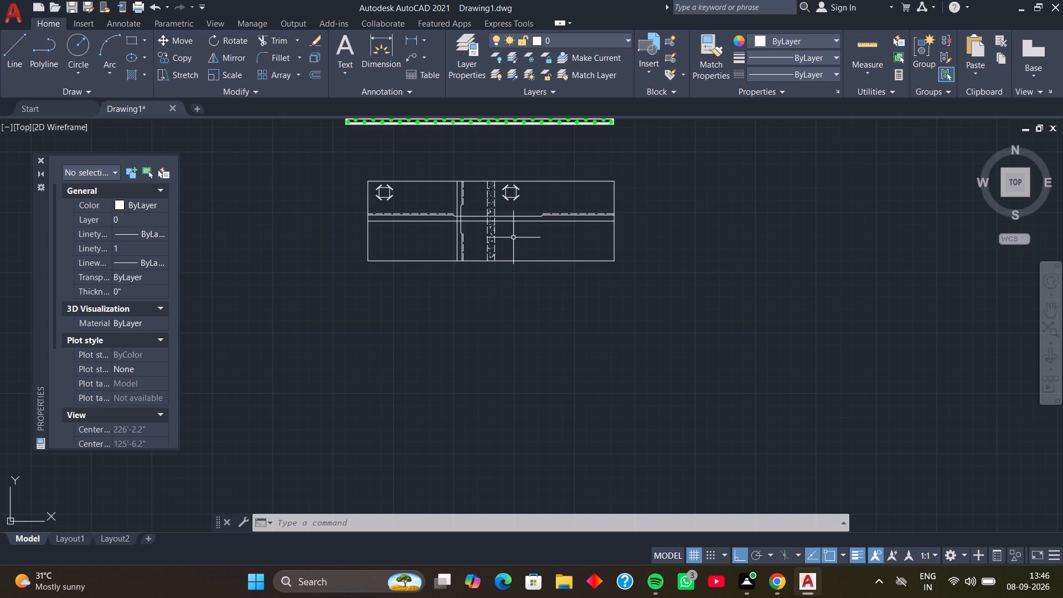
middle_click_drag(513, 238, 489, 329)
middle_click_drag(491, 254, 490, 292)
scroll(449, 203, "up", 3)
scroll(431, 200, "down", 2)
middle_click_drag(416, 181, 401, 306)
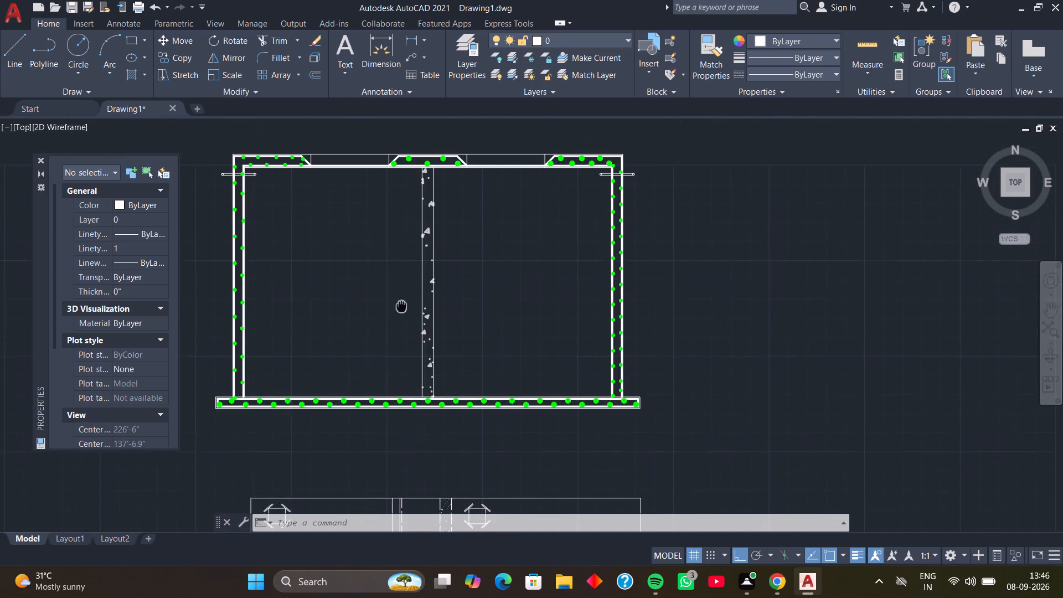
scroll(400, 256, "down", 1)
scroll(368, 207, "up", 3)
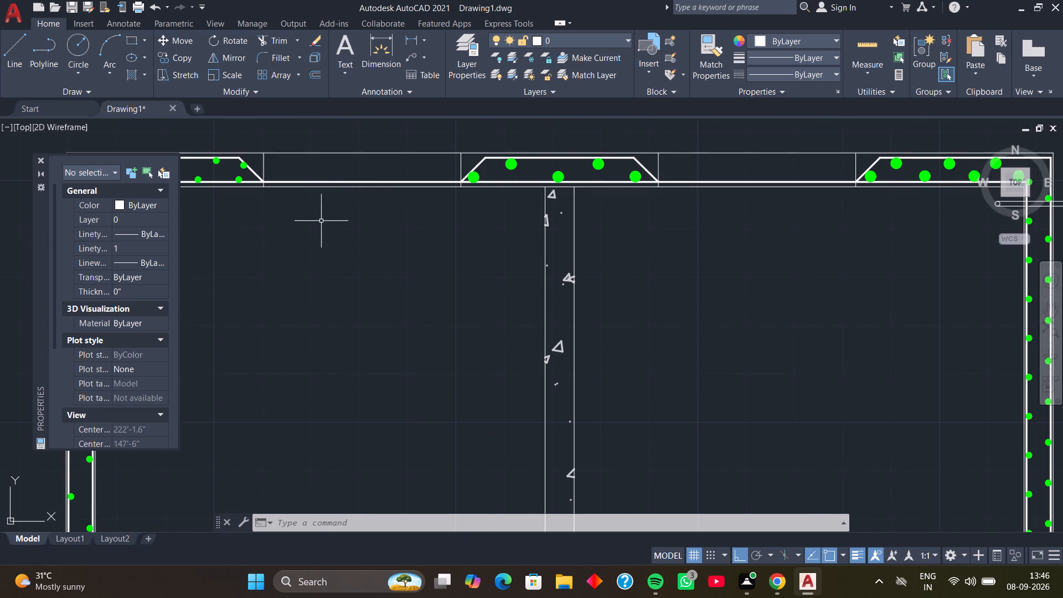
middle_click_drag(321, 221, 354, 216)
middle_click_drag(393, 212, 424, 208)
middle_click_drag(381, 213, 431, 208)
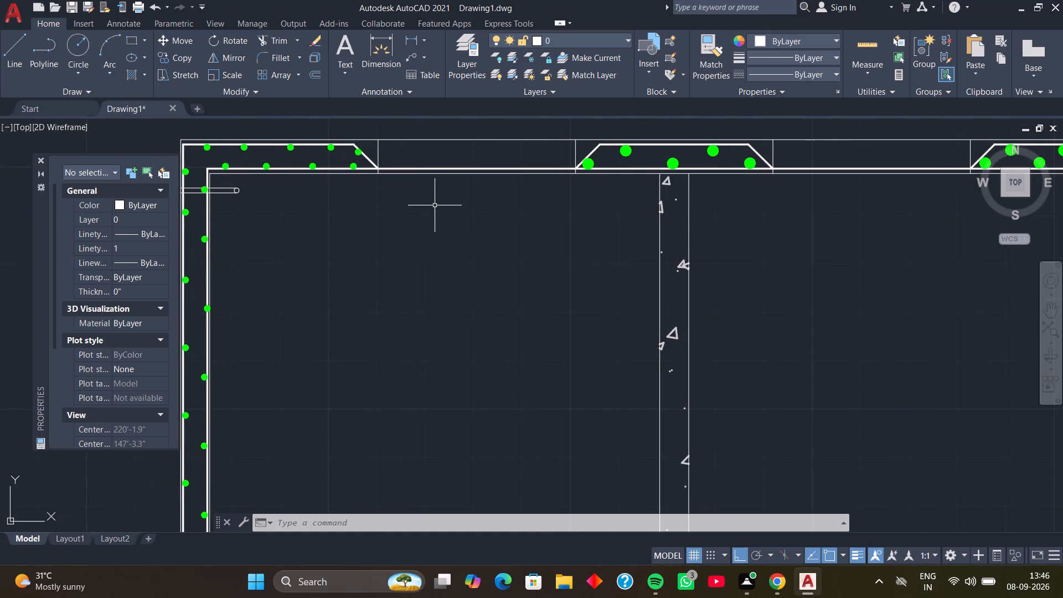
scroll(435, 205, "down", 1)
middle_click_drag(435, 205, 427, 229)
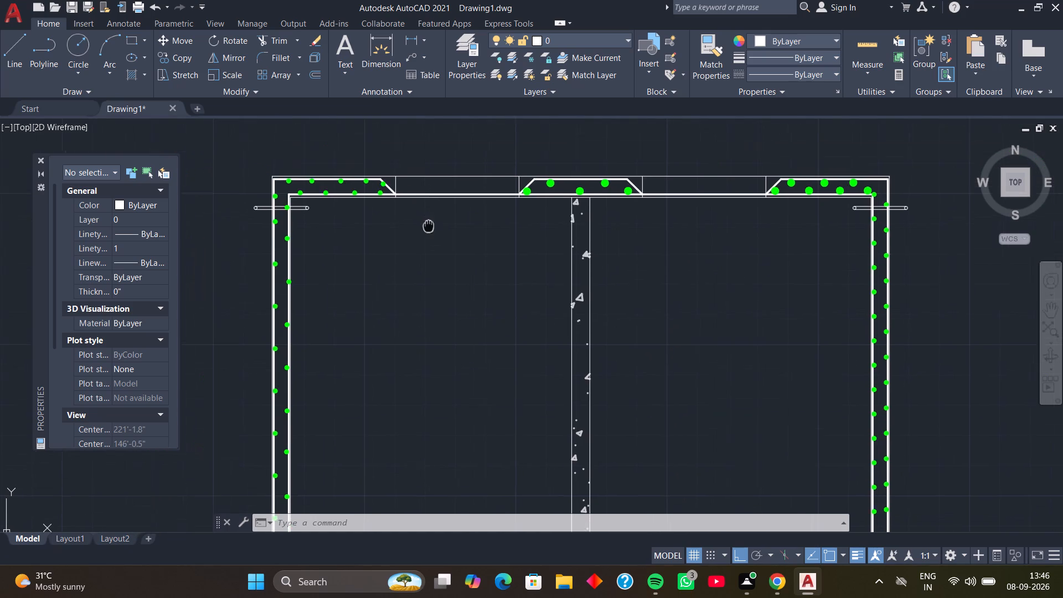
middle_click_drag(427, 229, 421, 264)
middle_click_drag(421, 266, 415, 285)
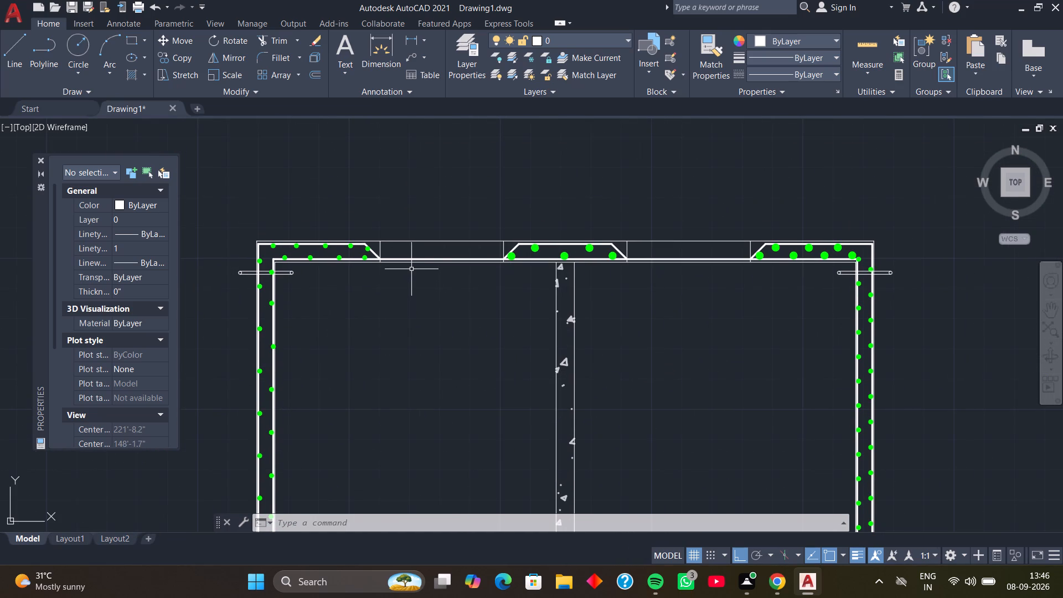
Select the top slab's upper and lower outline lines, its four vertical lines at the haunches, and both edges of the hatched central wall.
left_click(429, 241)
scroll(431, 255, "up", 3)
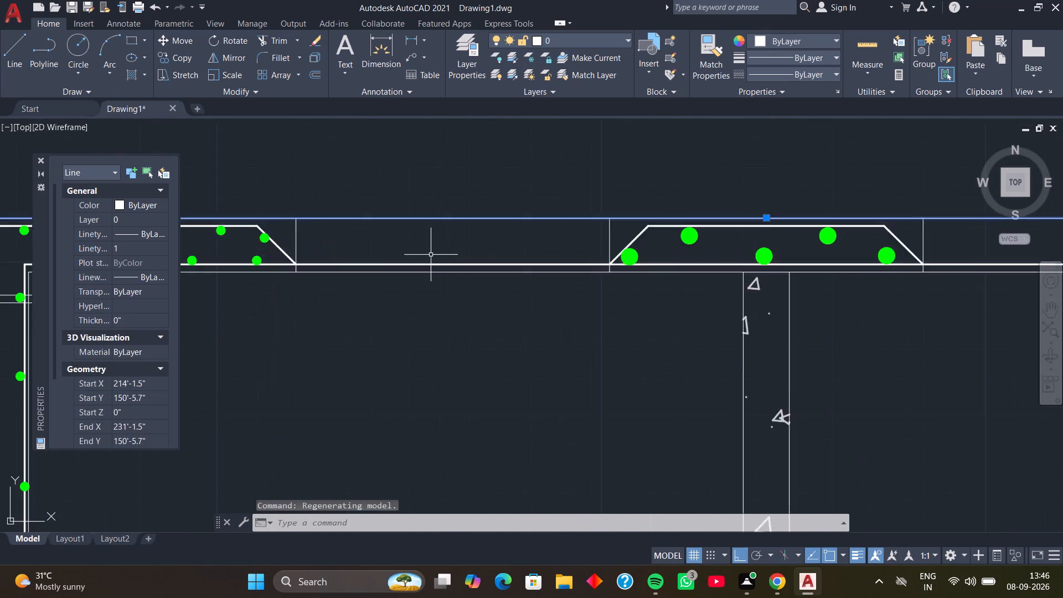
middle_click_drag(262, 226, 408, 190)
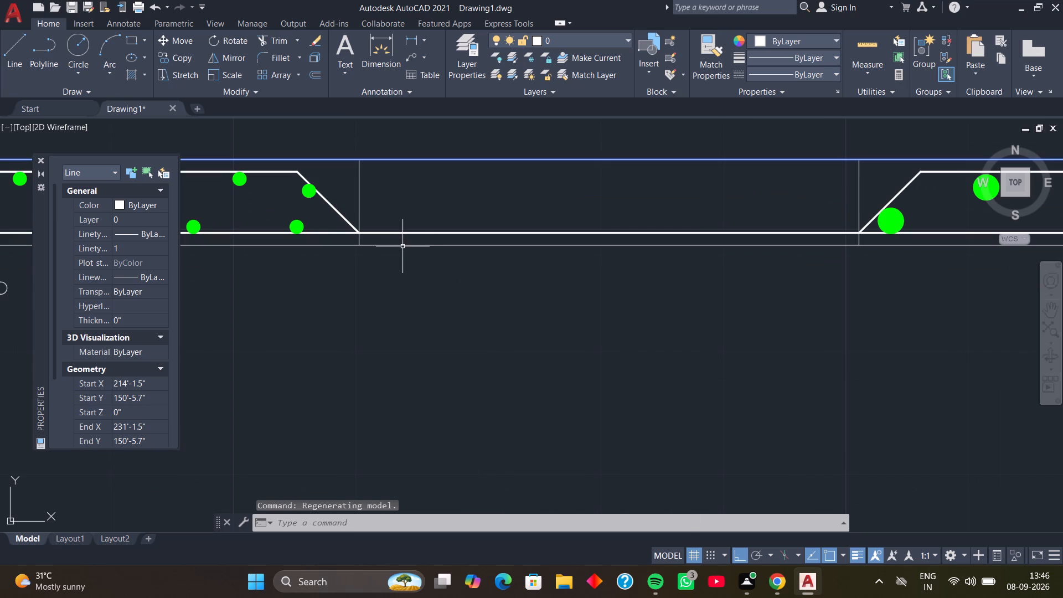
left_click(403, 246)
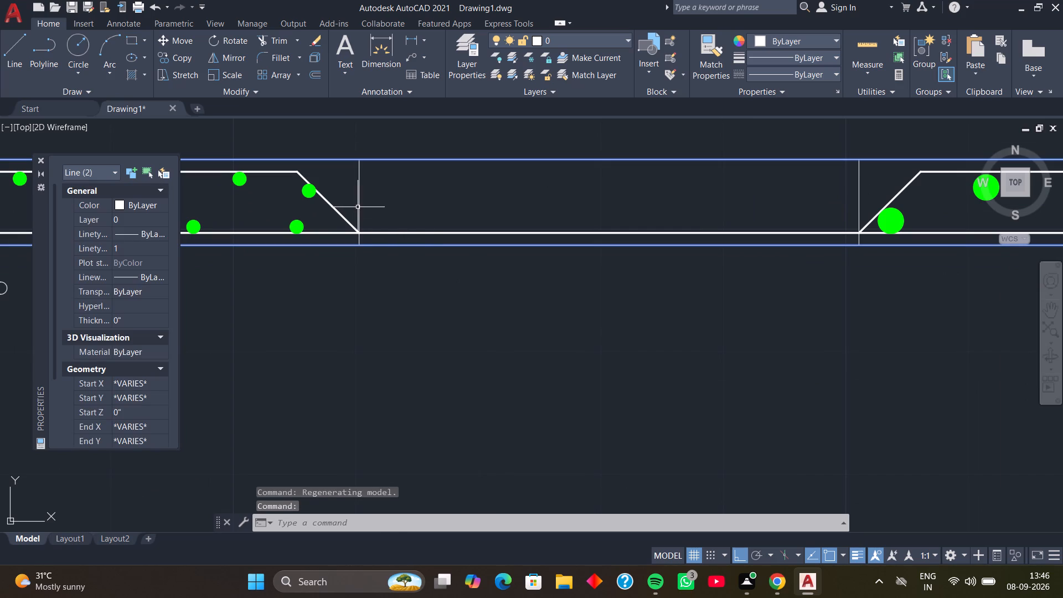
left_click(358, 207)
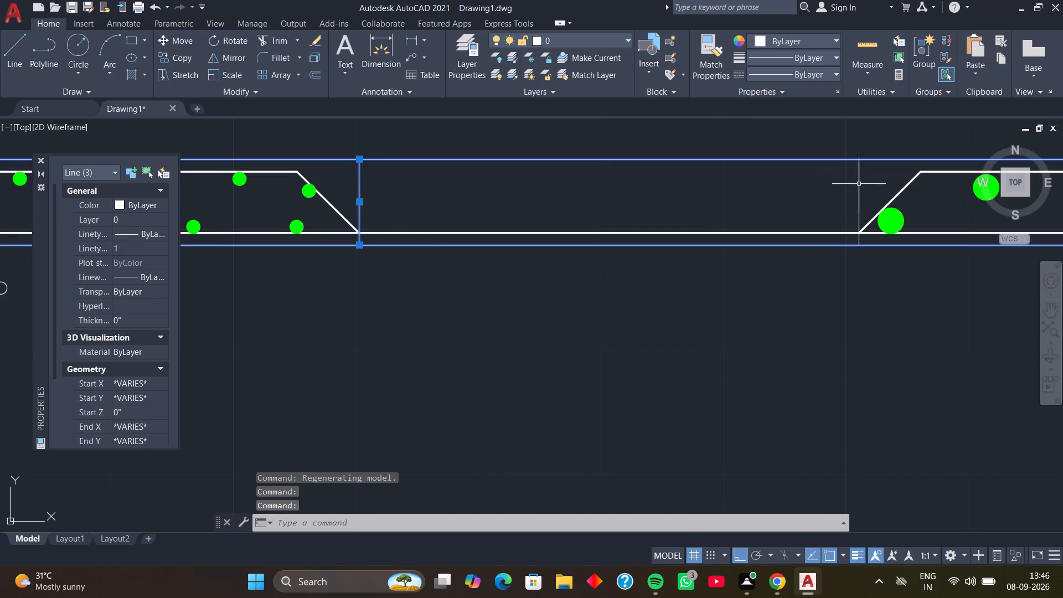
left_click(858, 186)
scroll(806, 205, "down", 2)
middle_click_drag(818, 262, 480, 250)
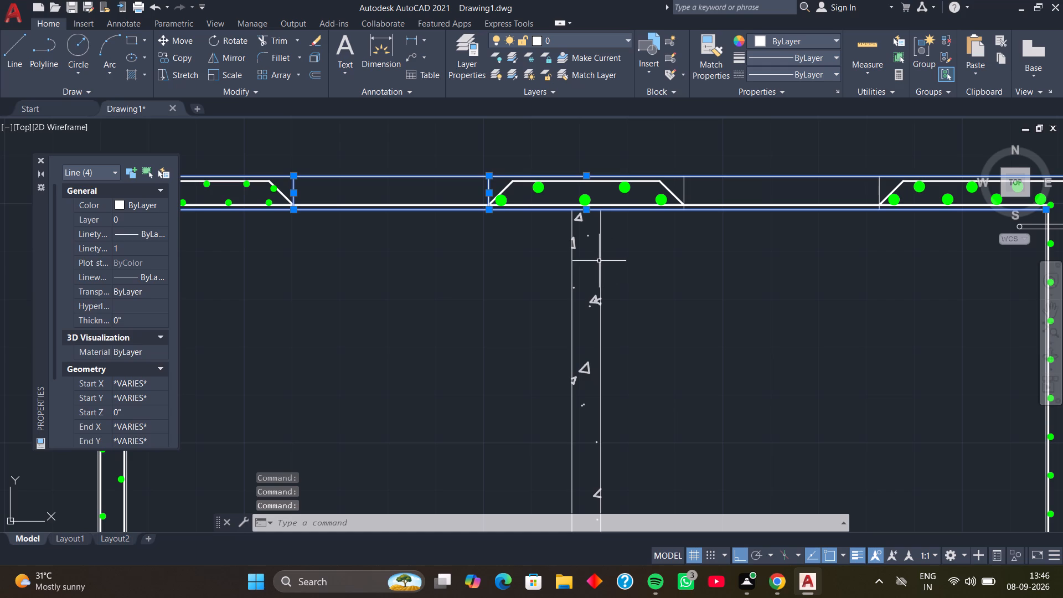
left_click(599, 261)
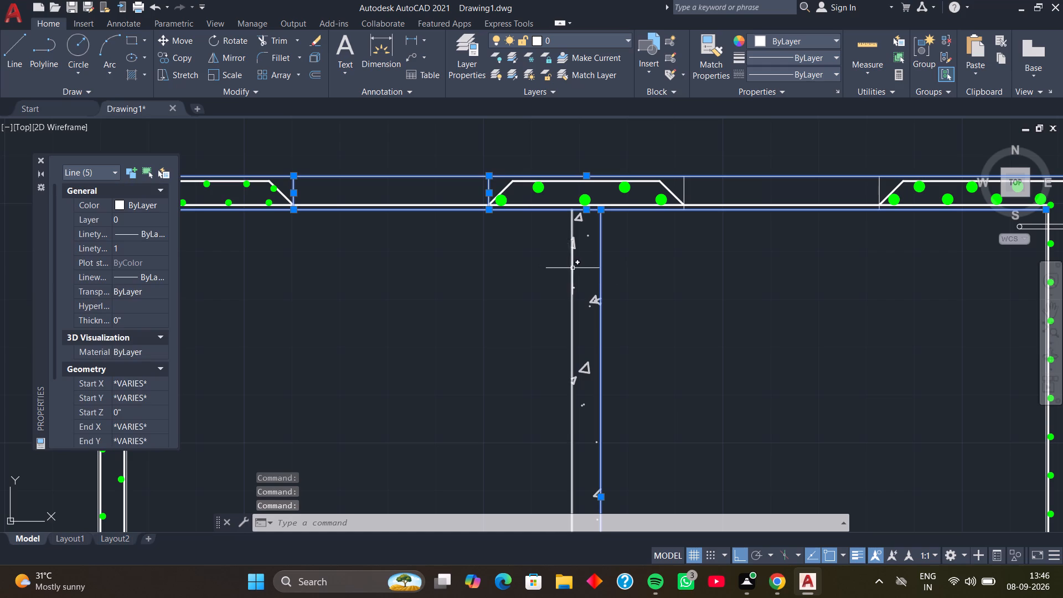
left_click(572, 268)
scroll(631, 280, "down", 2)
middle_click_drag(618, 282, 556, 298)
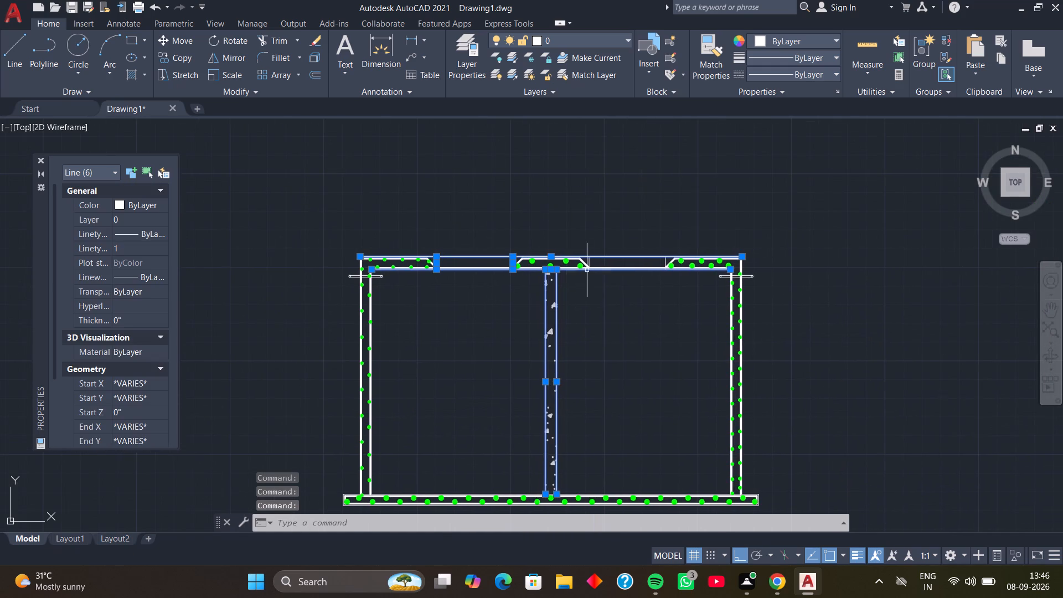
scroll(590, 266, "up", 4)
left_click(572, 247)
scroll(646, 255, "down", 2)
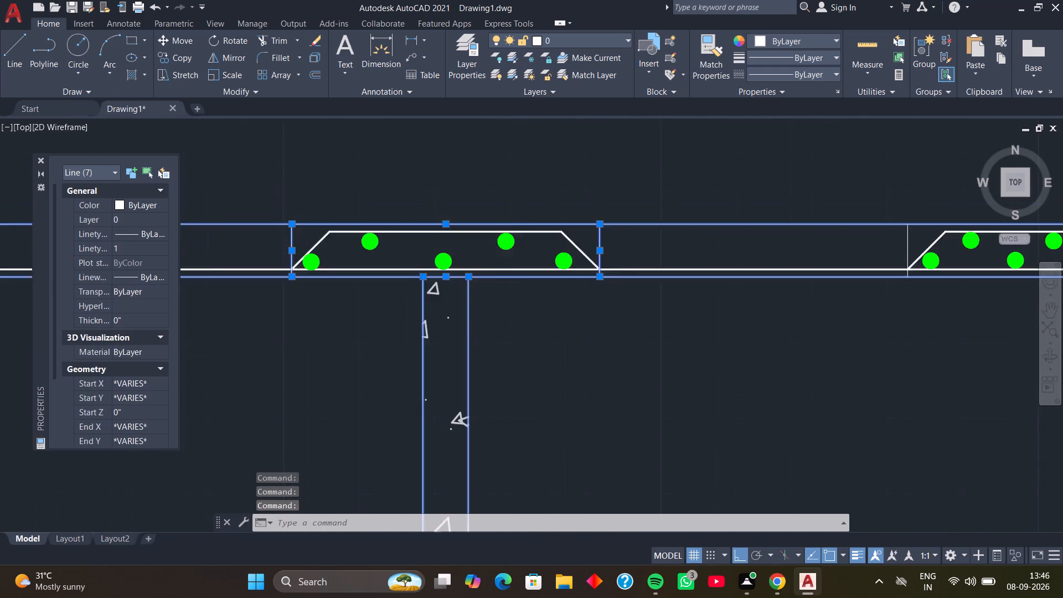
middle_click_drag(662, 260, 494, 269)
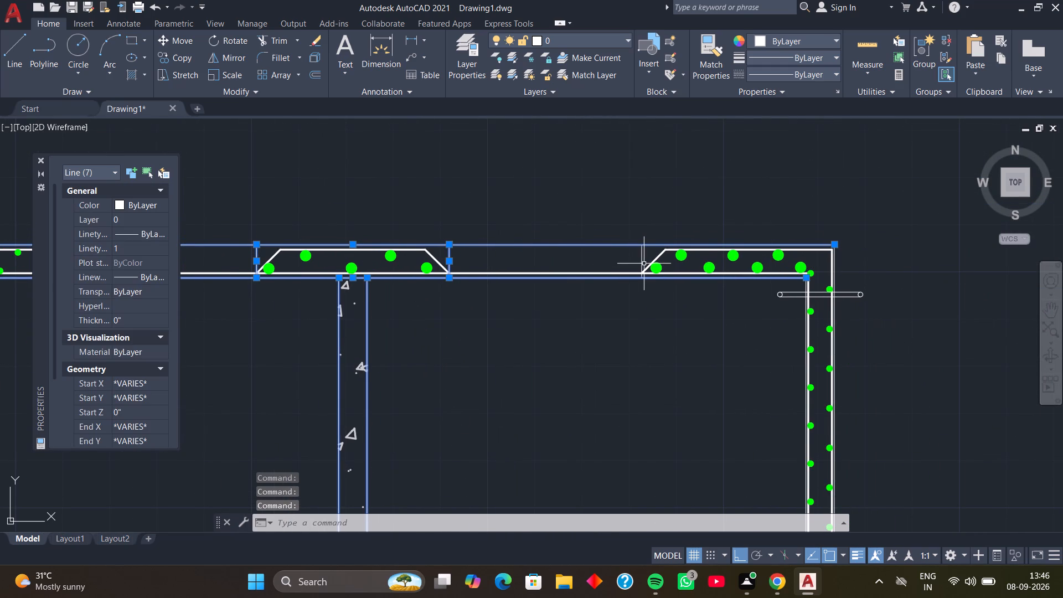
left_click(640, 264)
middle_click_drag(682, 332, 527, 266)
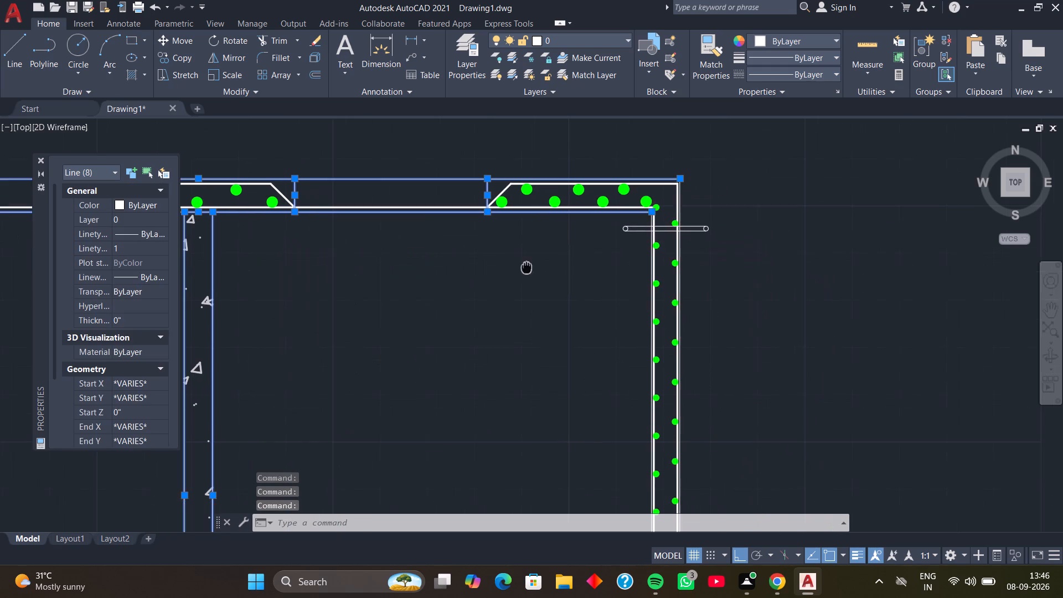
Add the circle-ended pipe crossing the right wall and that wall's inner and outer concrete edges to the selection.
scroll(674, 231, "up", 3)
left_click(817, 190)
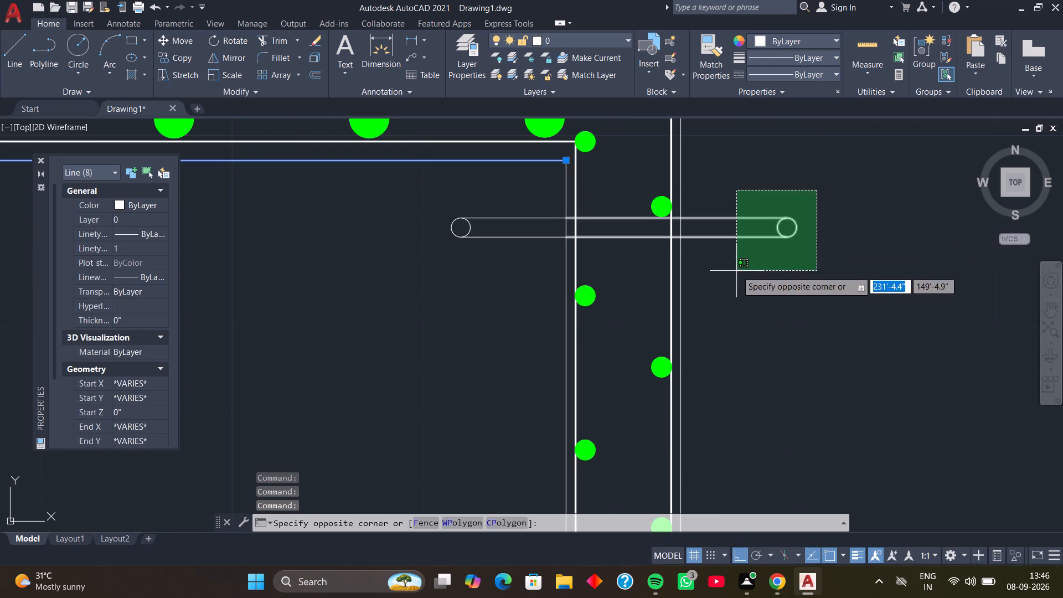
left_click(736, 271)
left_click(523, 201)
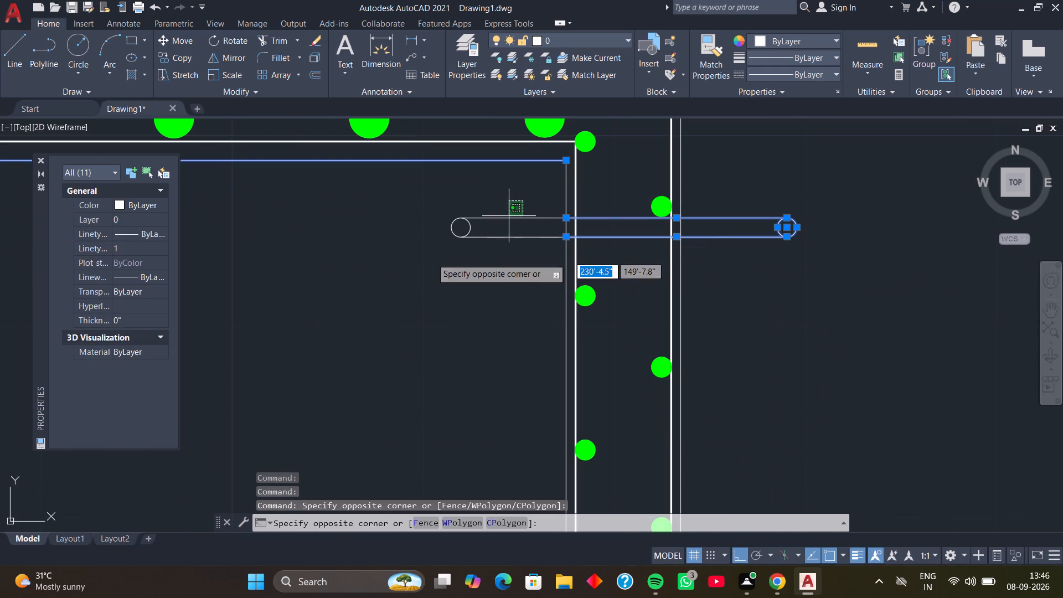
left_click(418, 261)
left_click(566, 270)
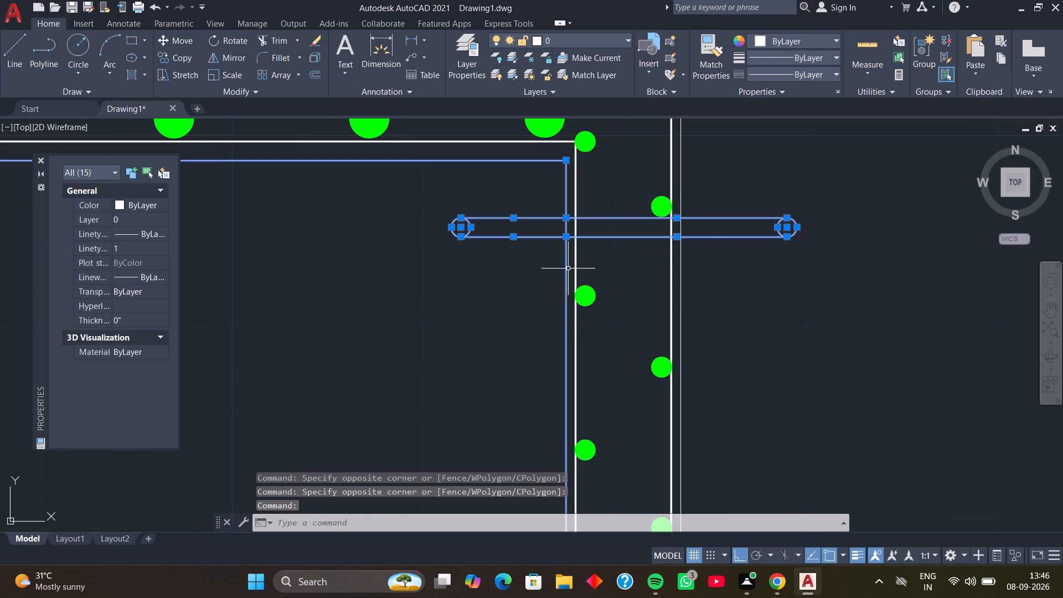
left_click(680, 325)
Add the footing's outer outline to the selection: top edge, bottom edge and both end lines.
scroll(698, 316, "down", 3)
middle_click_drag(701, 314, 688, 209)
middle_click_drag(708, 339, 708, 339)
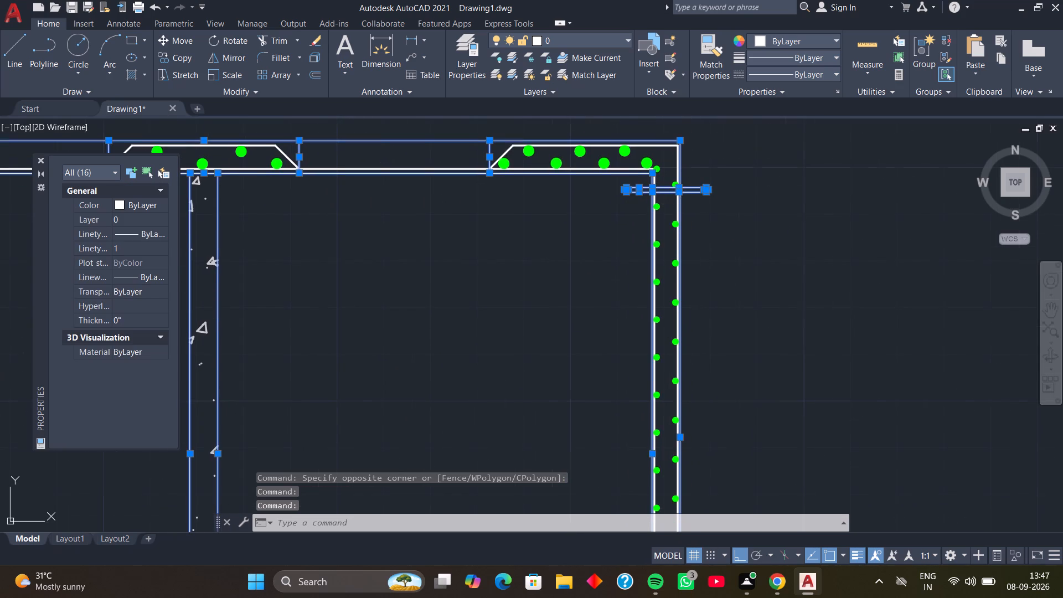
middle_click_drag(708, 339, 693, 204)
middle_click_drag(690, 362, 717, 181)
middle_click_drag(705, 379, 707, 303)
scroll(713, 341, "up", 4)
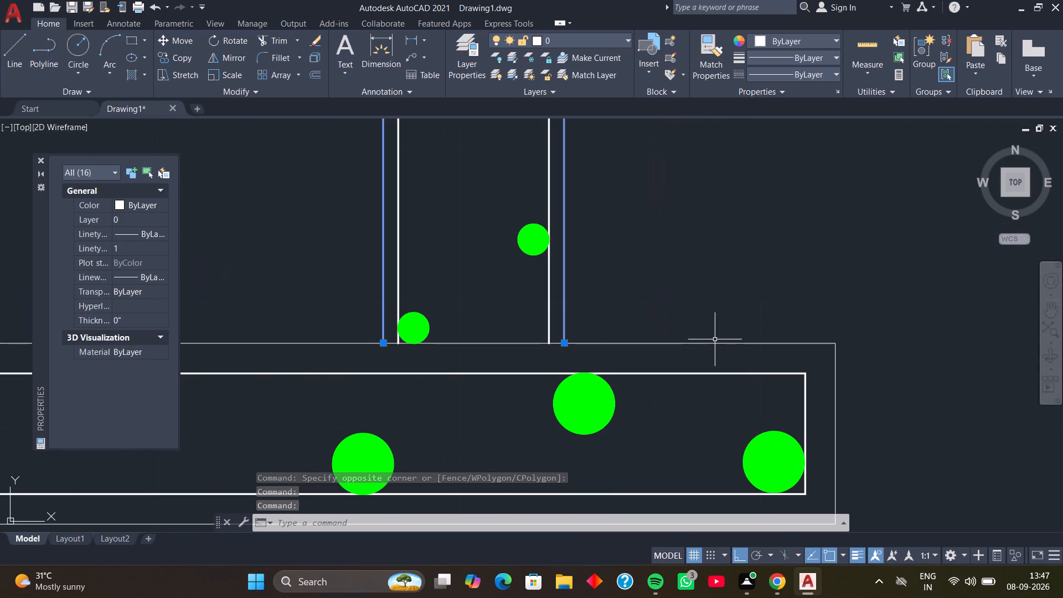
left_click(857, 330)
left_click(813, 357)
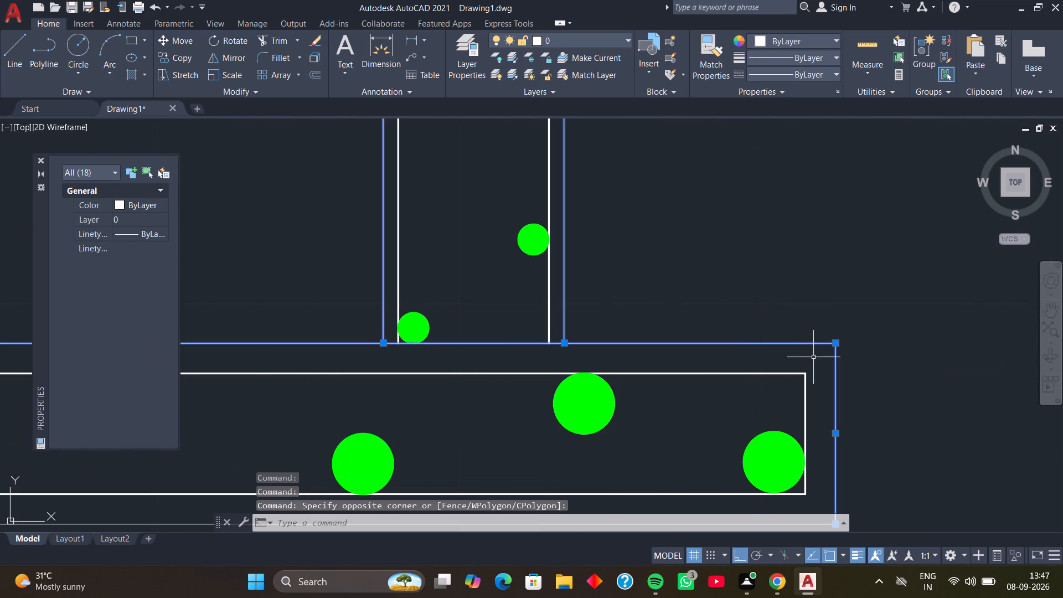
scroll(722, 352, "down", 2)
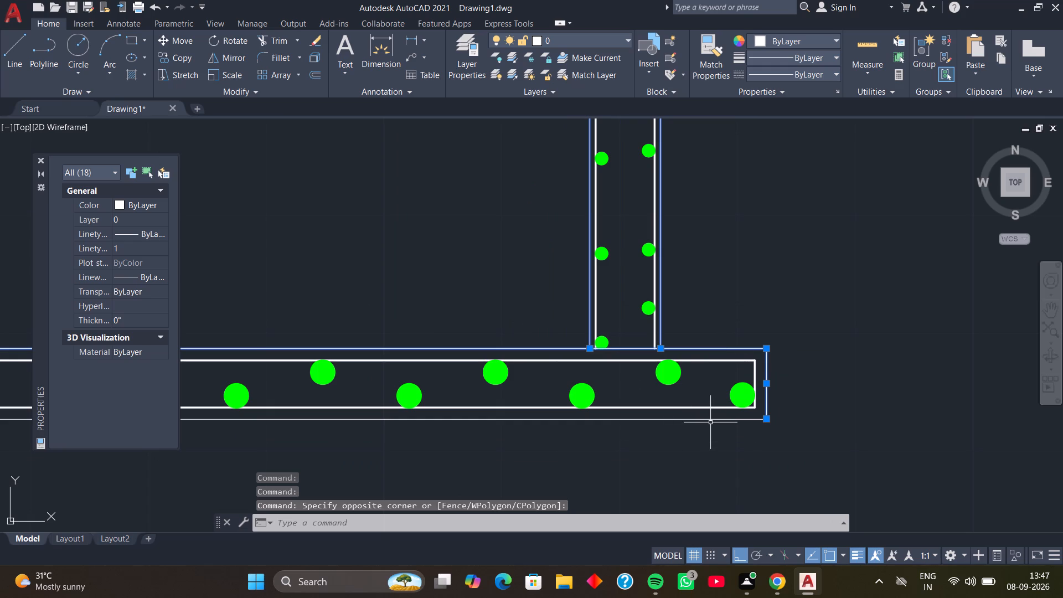
left_click(710, 419)
scroll(631, 423, "down", 2)
middle_click_drag(563, 434, 755, 432)
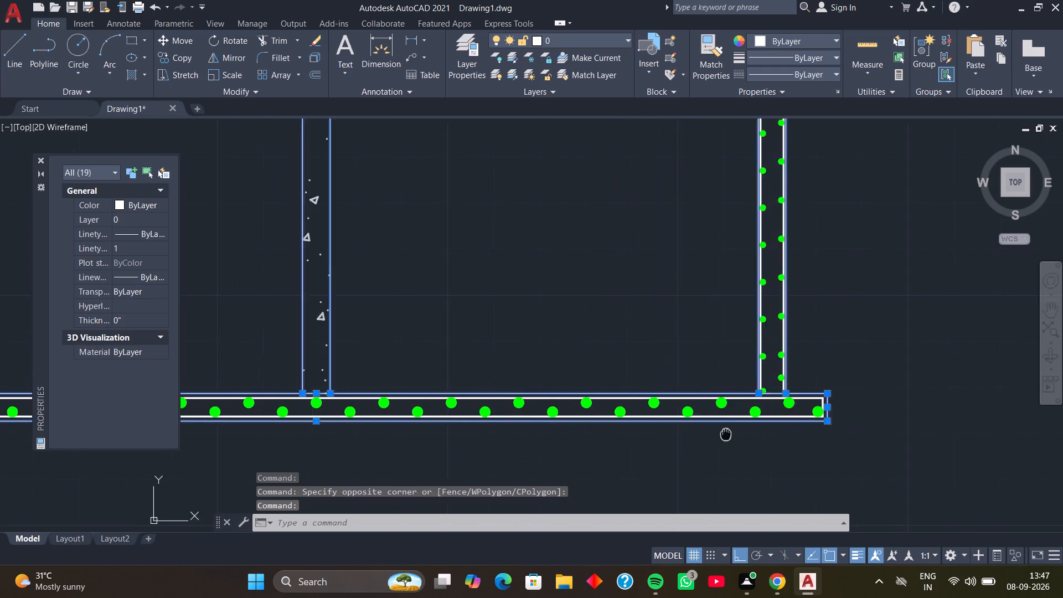
middle_click_drag(755, 432, 771, 434)
middle_click_drag(355, 423, 755, 405)
middle_click_drag(375, 405, 472, 415)
scroll(370, 398, "up", 1)
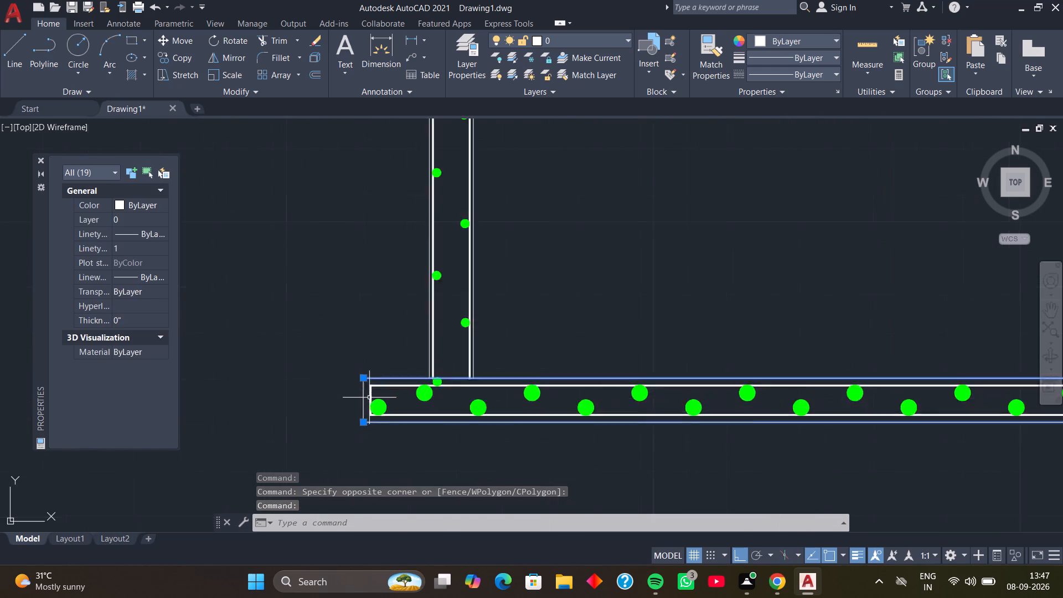
scroll(369, 398, "up", 3)
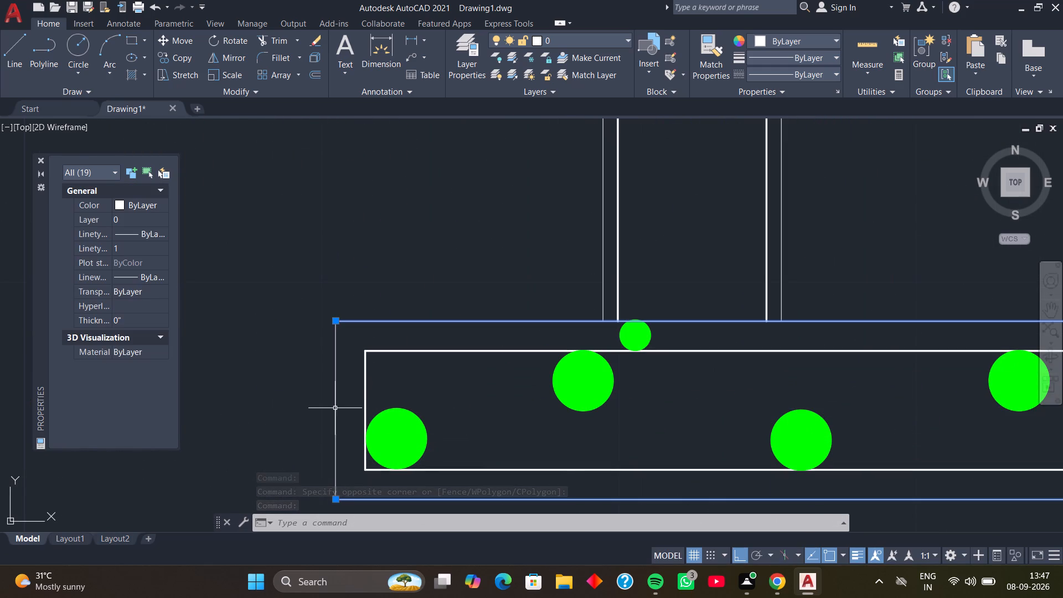
left_click(335, 408)
Add the inner and outer concrete edges of the section's left wall to the selection.
scroll(558, 257, "down", 1)
middle_click_drag(560, 251, 485, 347)
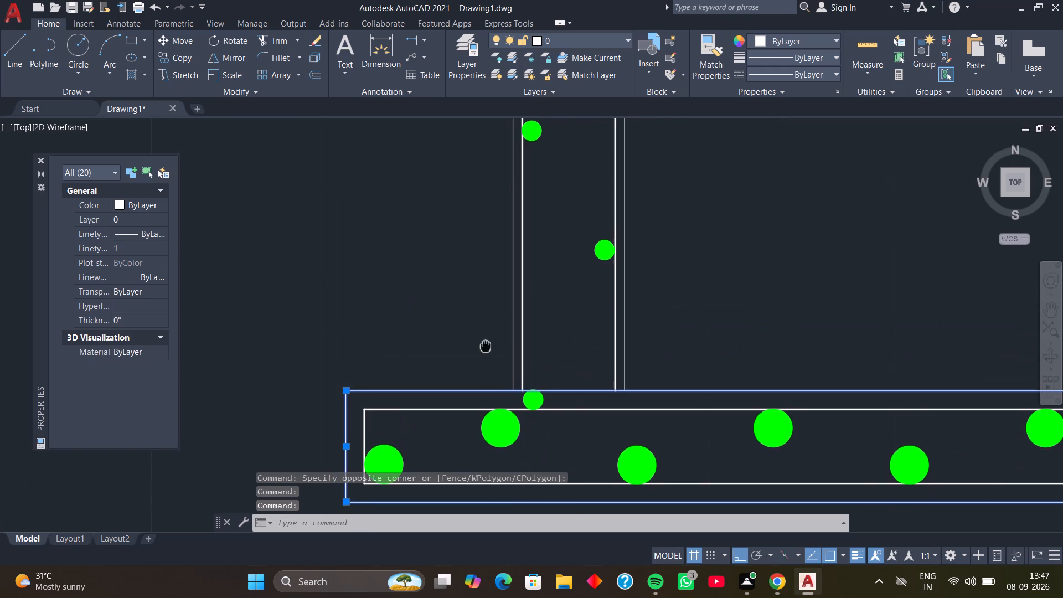
middle_click_drag(485, 347, 485, 347)
left_click(513, 334)
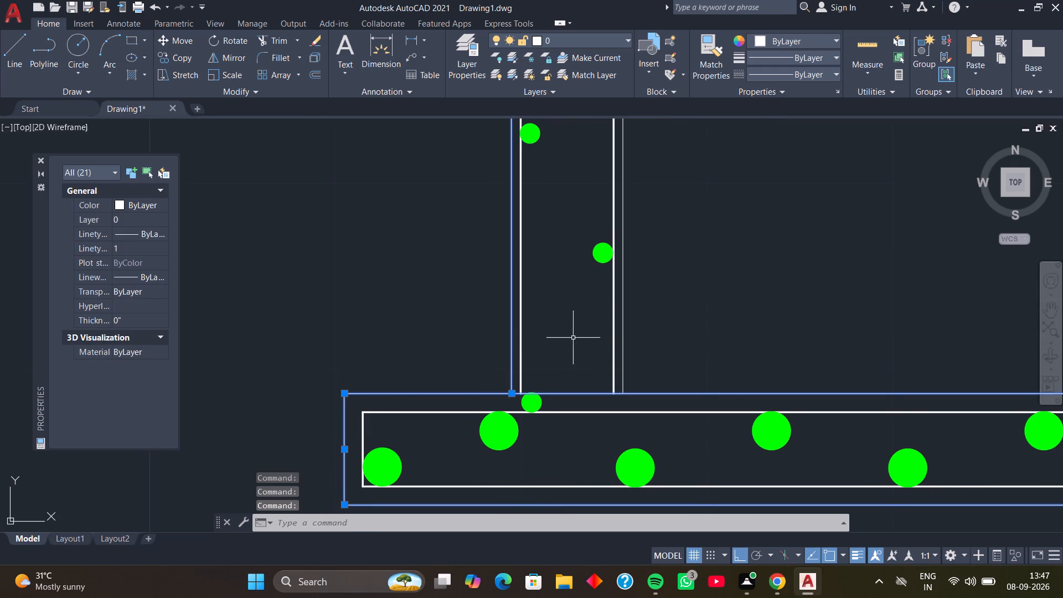
left_click(622, 342)
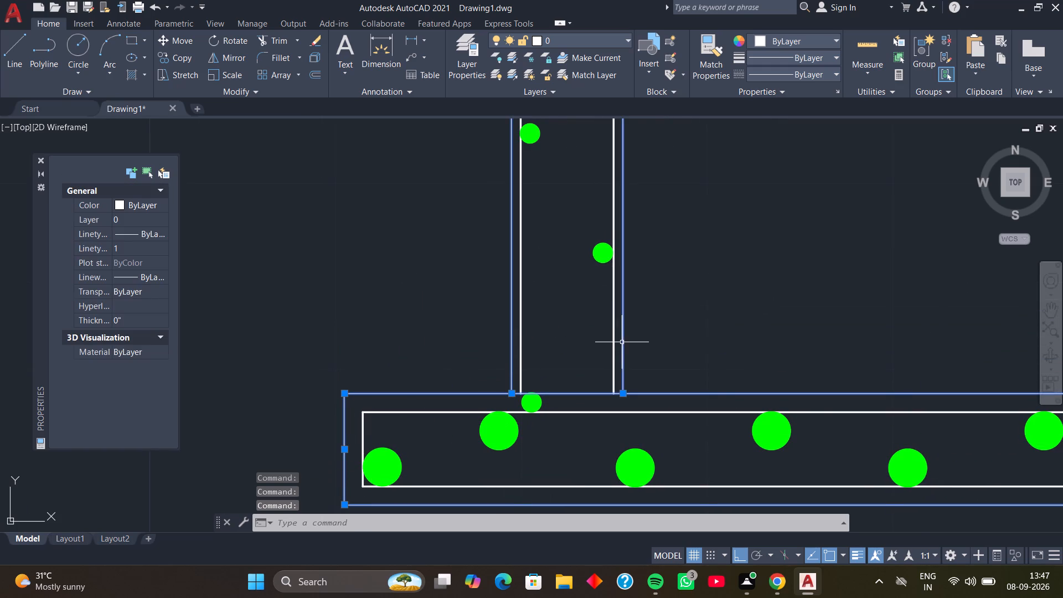
Add the circle-ended pipe crossing the left wall below the top slab to the selection, including both of its ends.
scroll(657, 313, "down", 3)
middle_click_drag(675, 269, 538, 514)
scroll(563, 261, "down", 1)
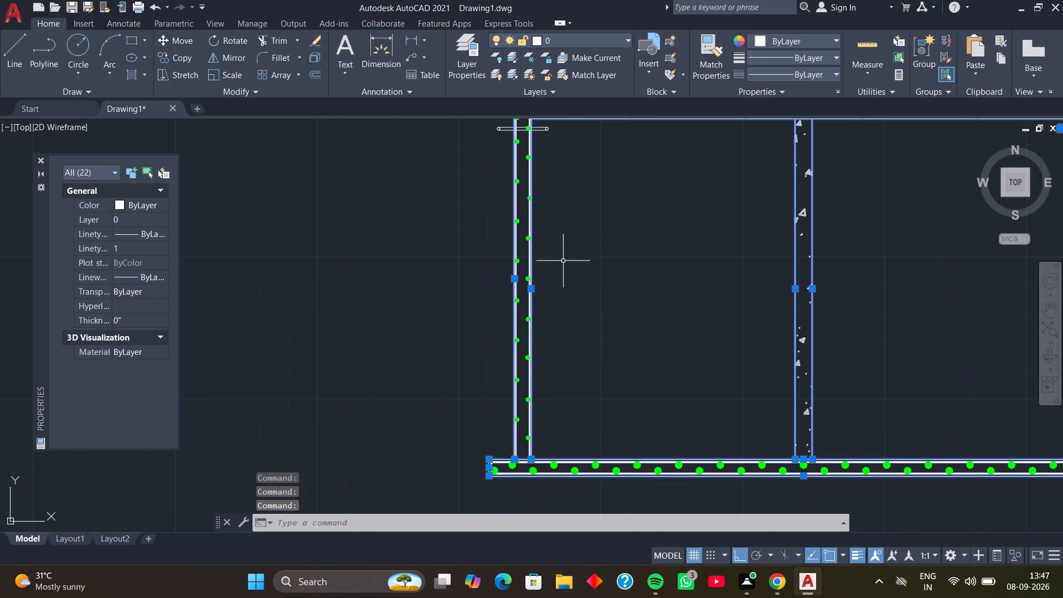
middle_click_drag(571, 229, 549, 416)
scroll(524, 307, "up", 3)
left_click(538, 312)
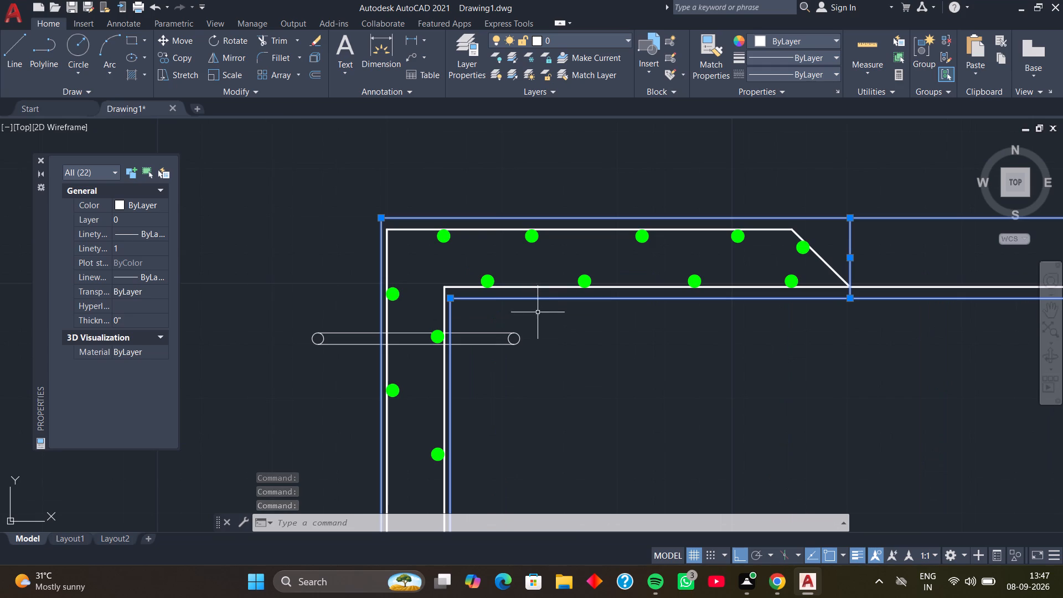
left_click(485, 367)
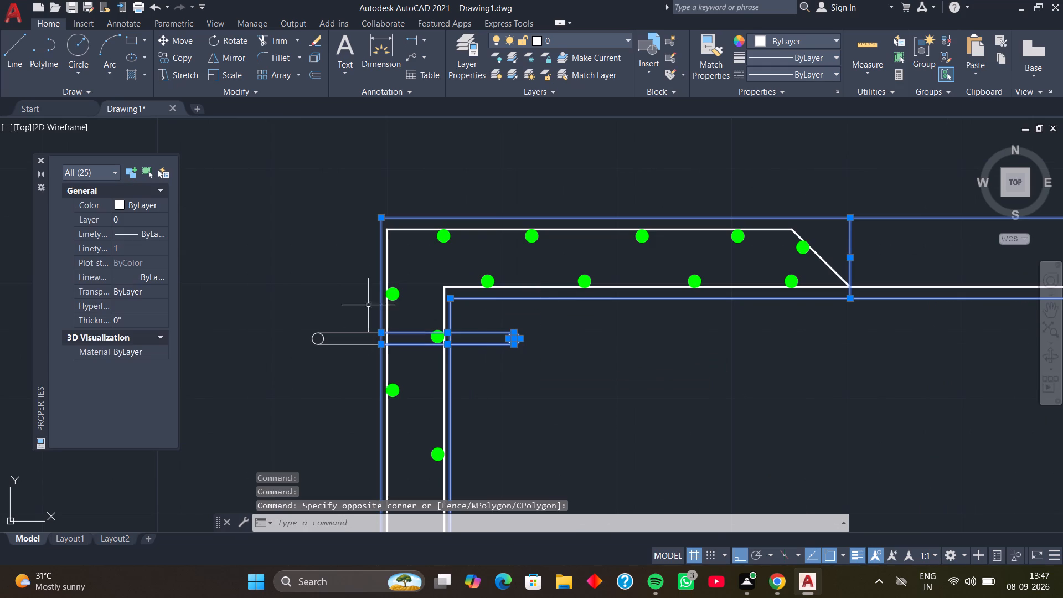
left_click_drag(354, 291, 350, 298)
left_click(292, 364)
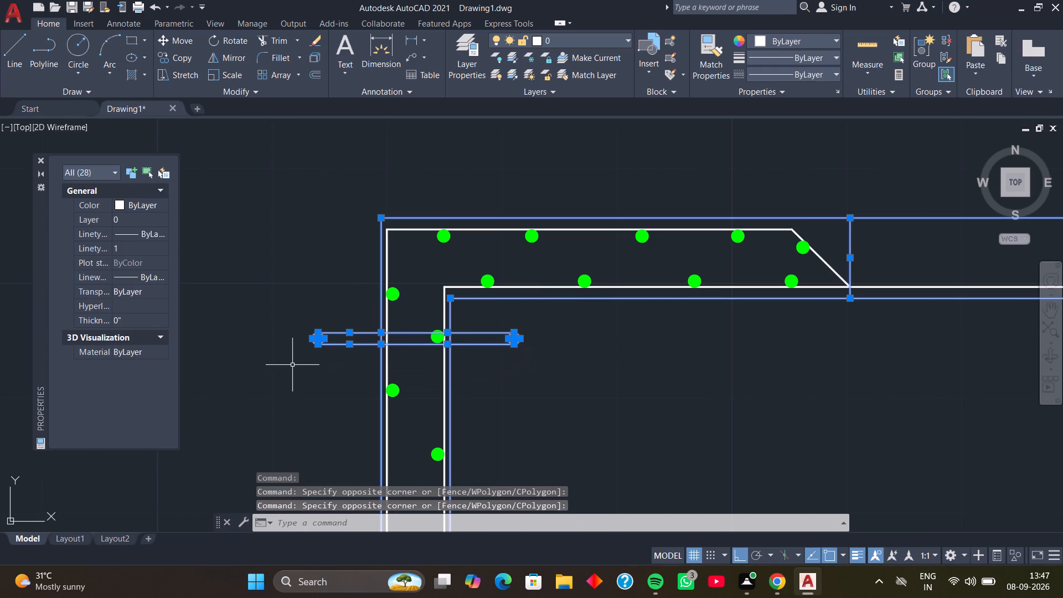
Set the colour of the selected concrete outlines and wall pipes to yellow 244,238,81 and clear the selection.
scroll(652, 341, "down", 1)
middle_click_drag(651, 342, 452, 307)
scroll(471, 321, "down", 2)
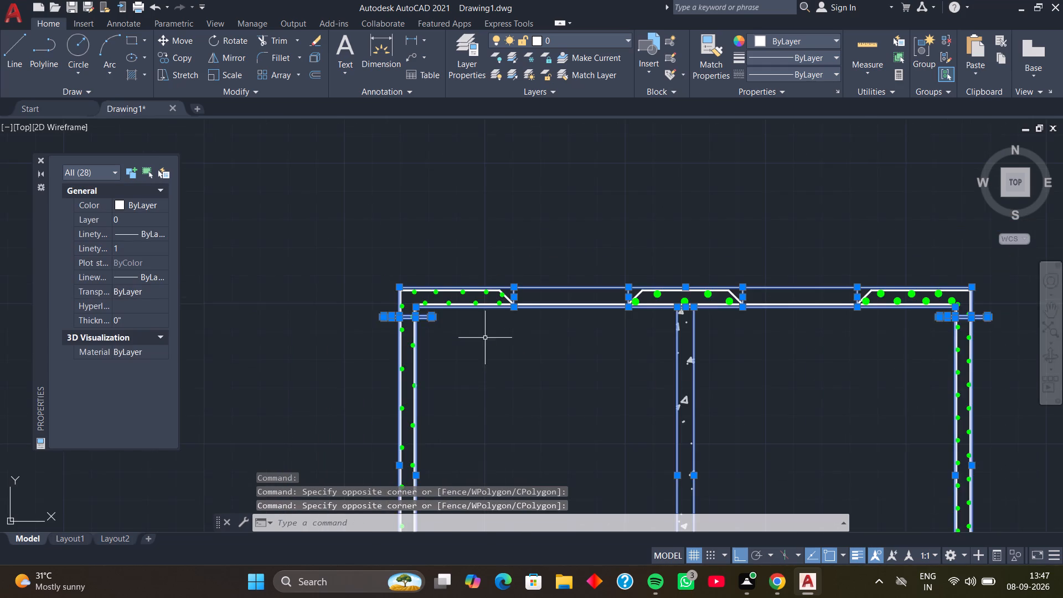
middle_click_drag(515, 365, 406, 306)
middle_click_drag(456, 359, 396, 327)
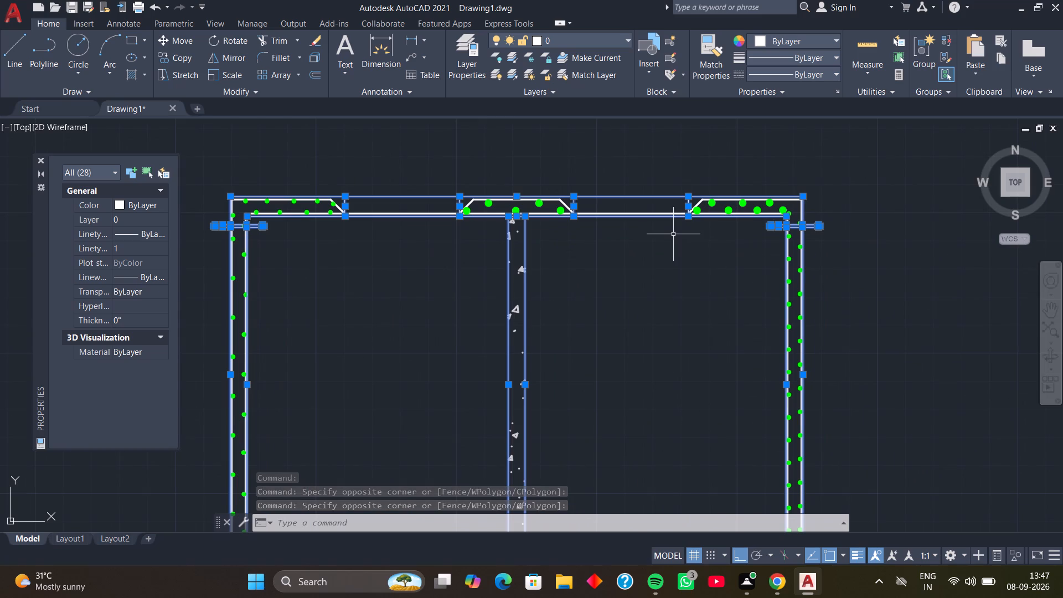
left_click(834, 38)
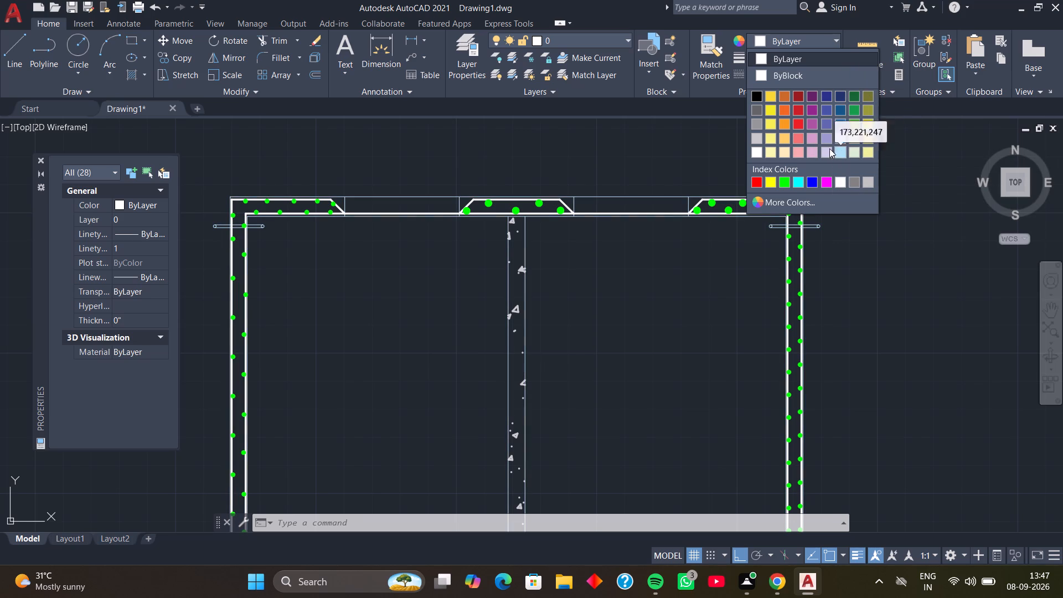
left_click(772, 123)
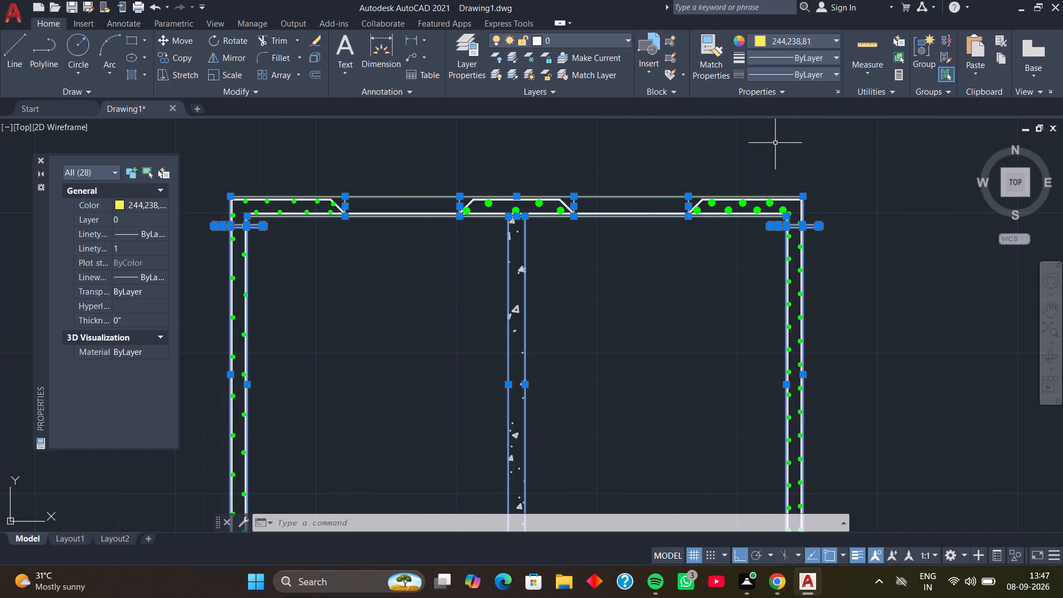
key("Escape")
Select the four outer boundary lines of the lower plan beneath the section.
scroll(775, 143, "down", 1)
middle_click_drag(725, 240, 692, 214)
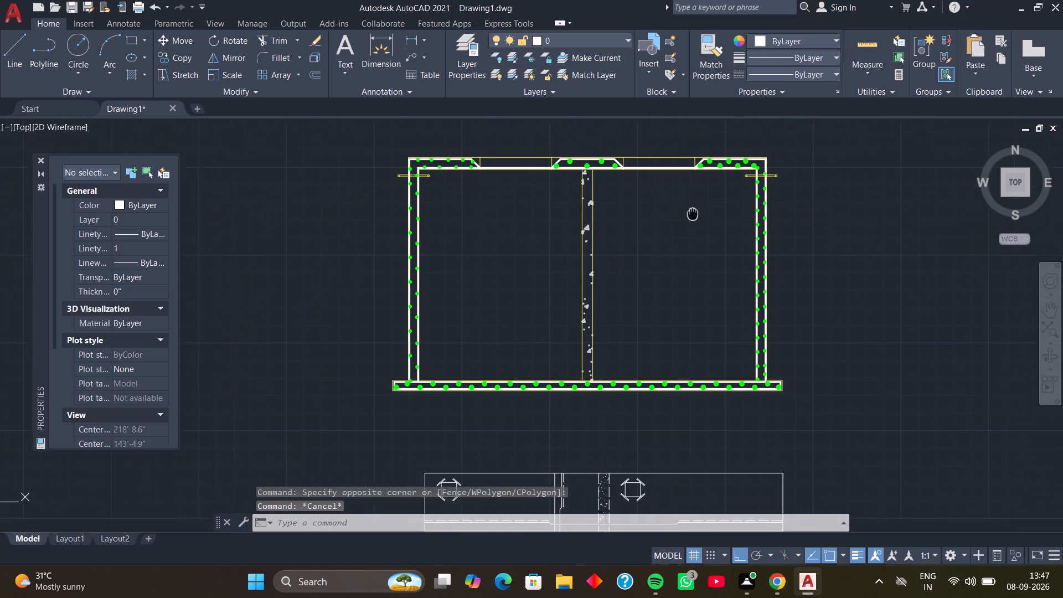
middle_click_drag(692, 214, 685, 204)
middle_click_drag(638, 267, 629, 254)
scroll(686, 262, "up", 3)
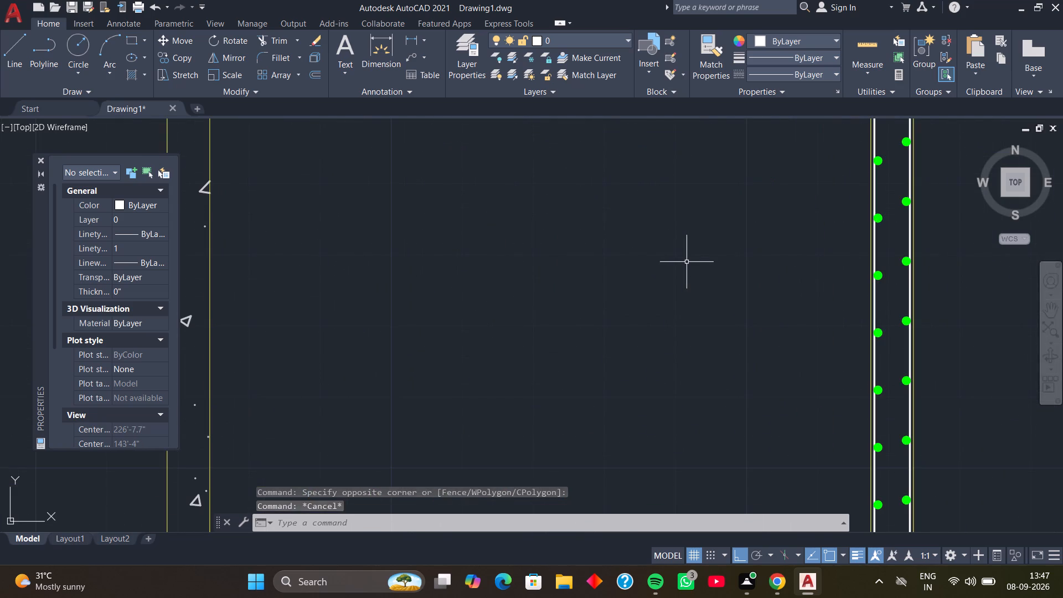
scroll(687, 262, "down", 3)
middle_click_drag(682, 281, 641, 224)
middle_click_drag(627, 262, 613, 203)
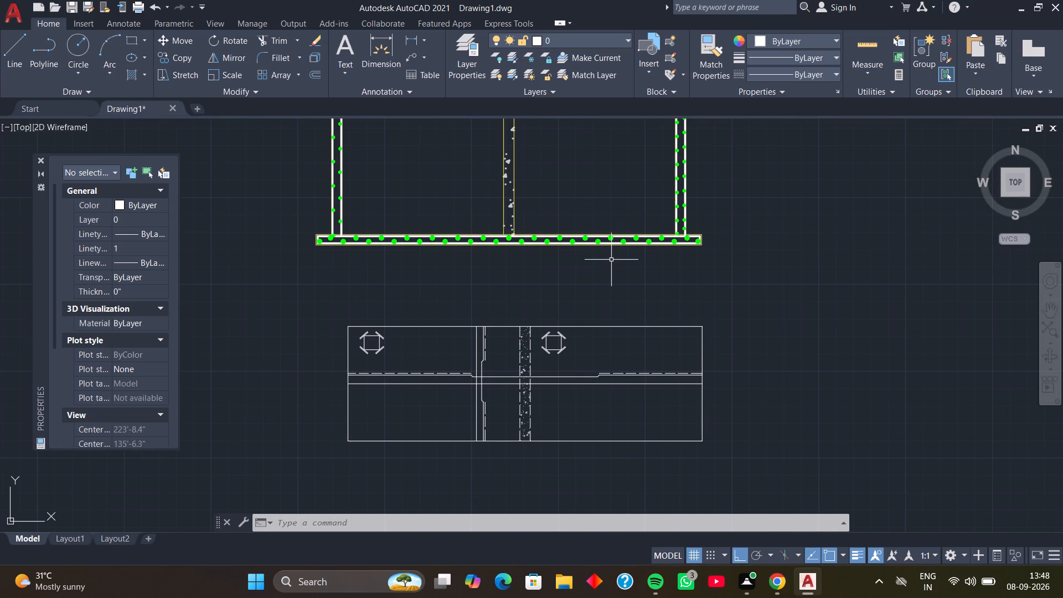
left_click_drag(740, 303, 730, 312)
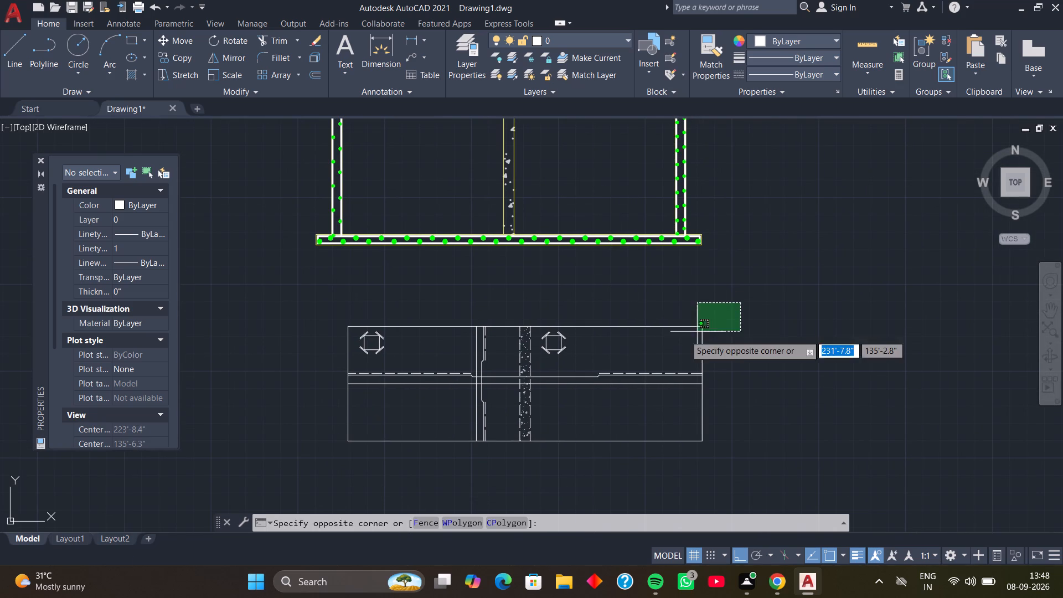
left_click(667, 337)
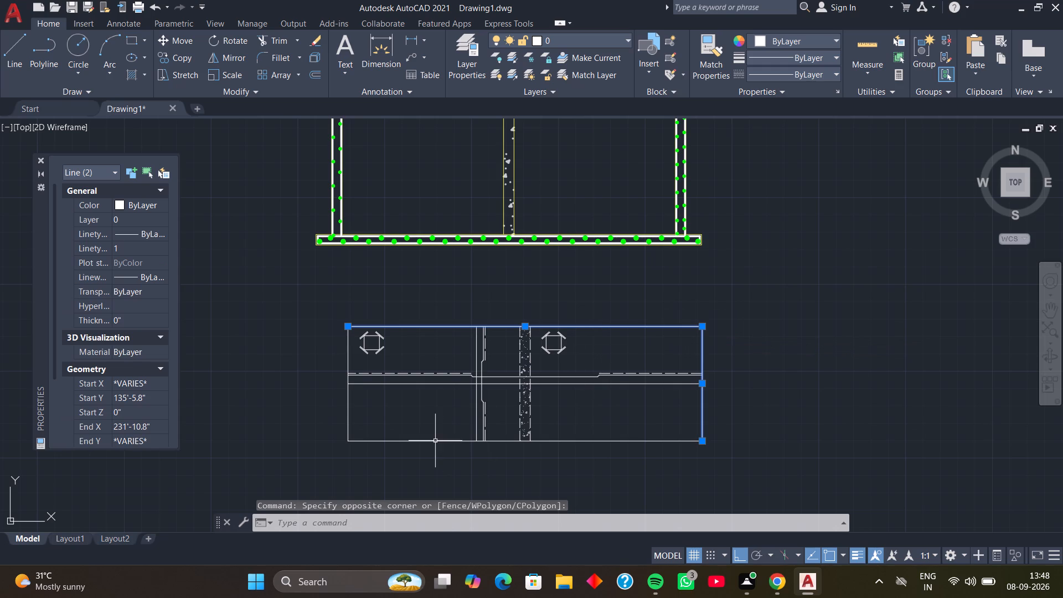
left_click(401, 413)
left_click(310, 450)
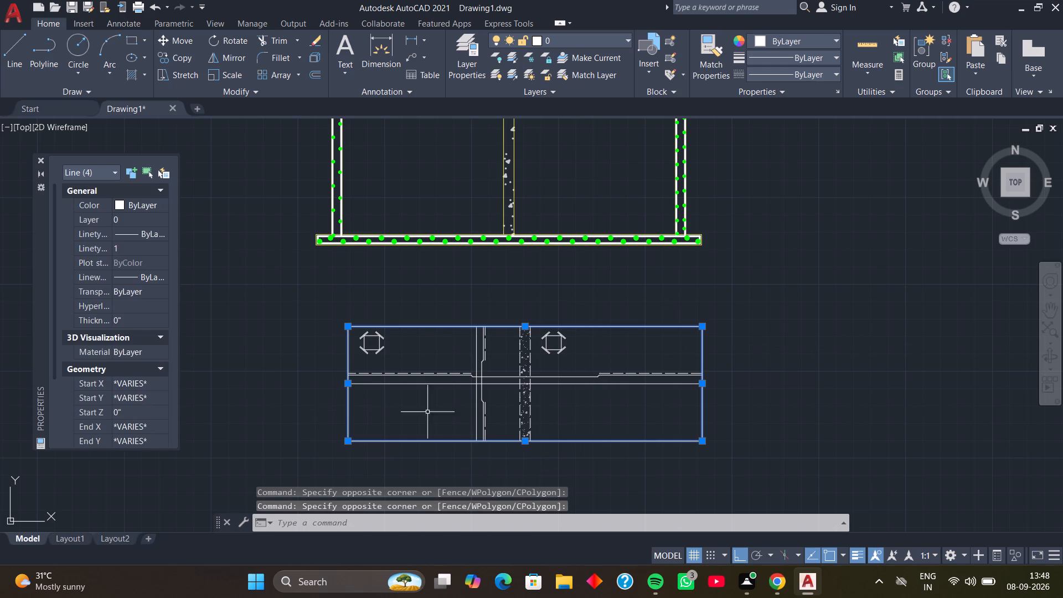
Add the plan's solid interior lines to the selection: full-length horizontal and vertical lines, the stepped horizontal line with both slants, and the stepped vertical's middle segment.
scroll(465, 384, "up", 3)
left_click(468, 374)
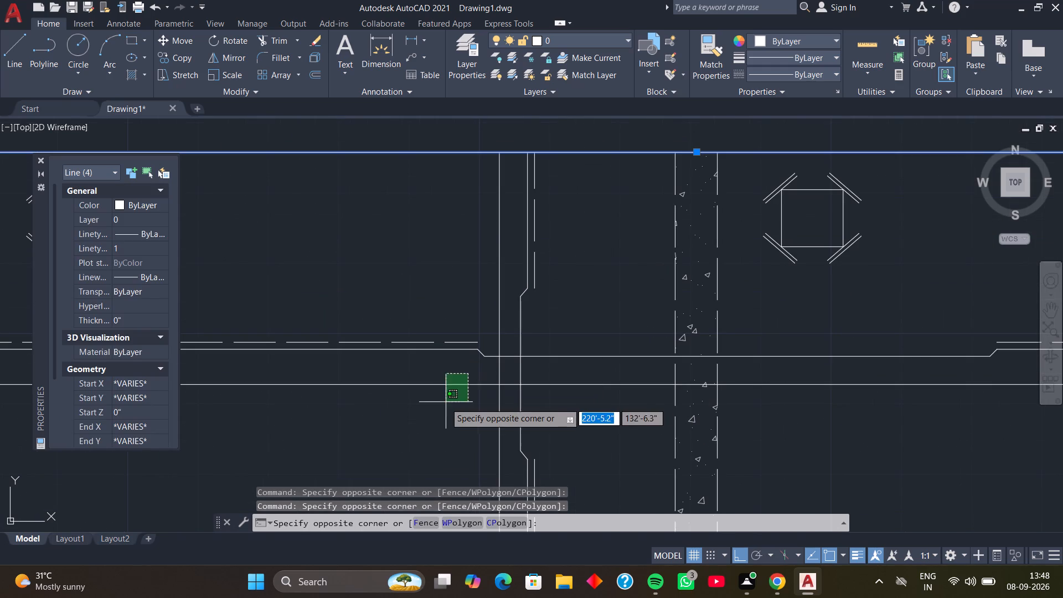
left_click(443, 404)
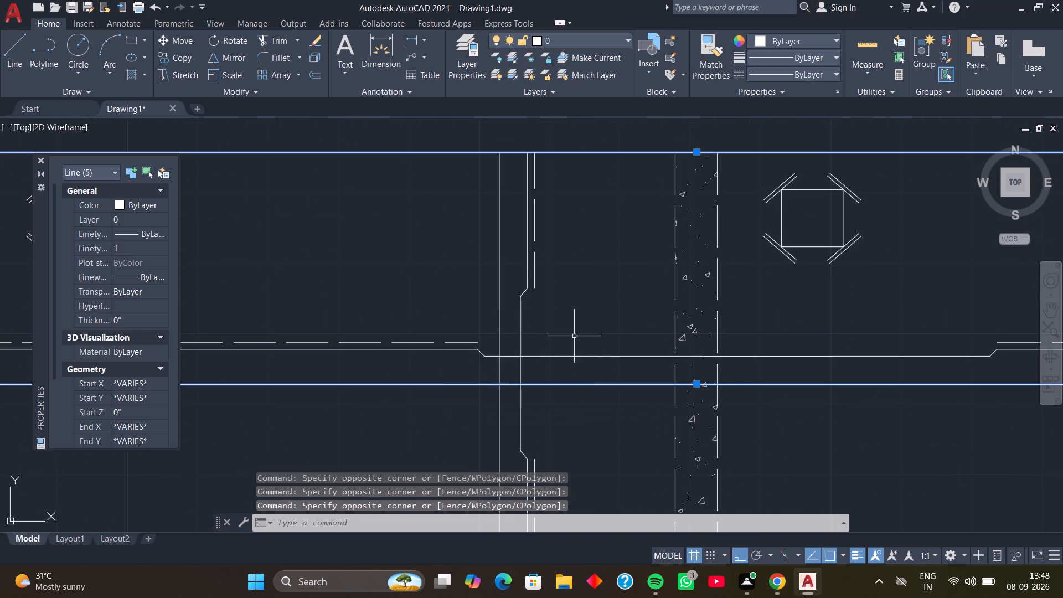
left_click(574, 329)
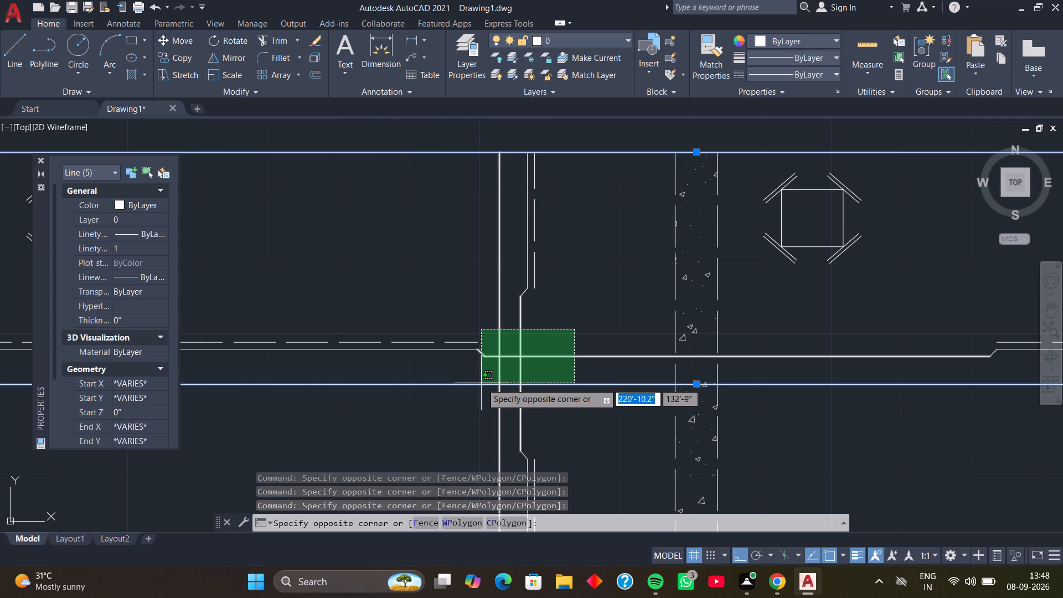
left_click(482, 383)
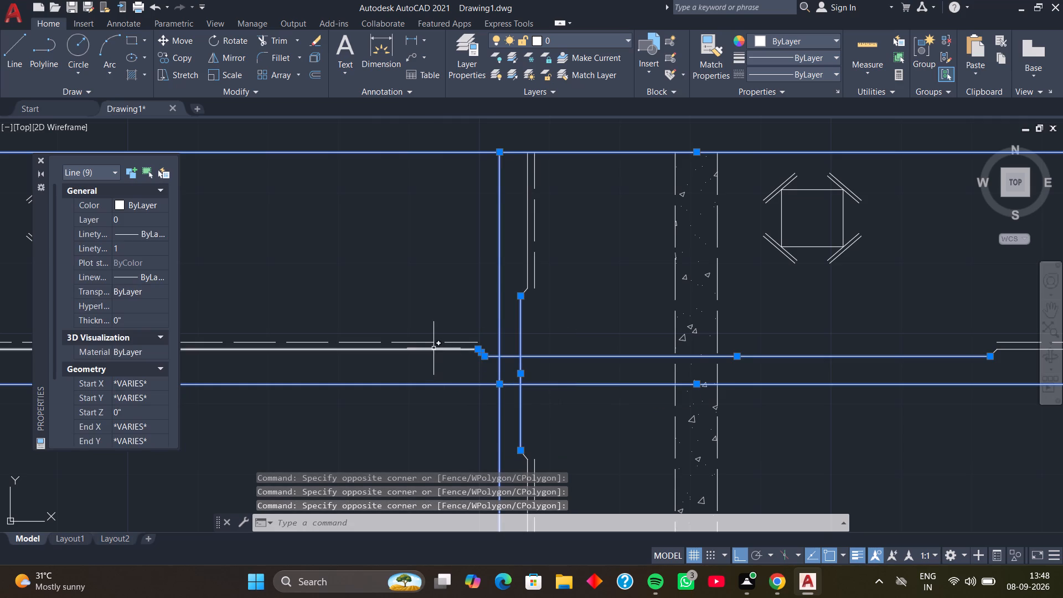
left_click(434, 348)
scroll(782, 338, "down", 1)
middle_click_drag(782, 338, 407, 339)
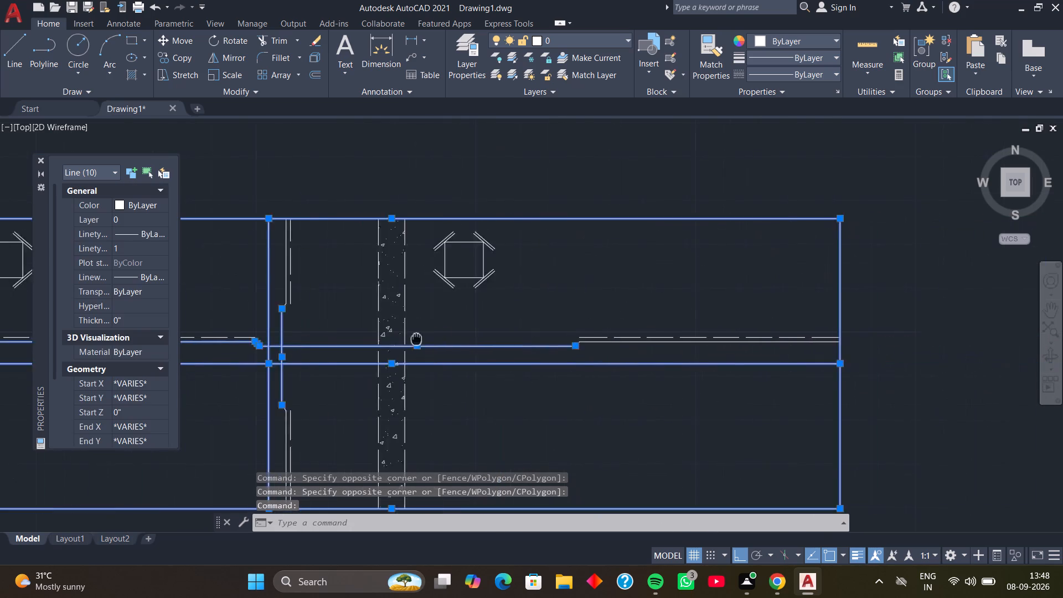
middle_click_drag(407, 339, 375, 339)
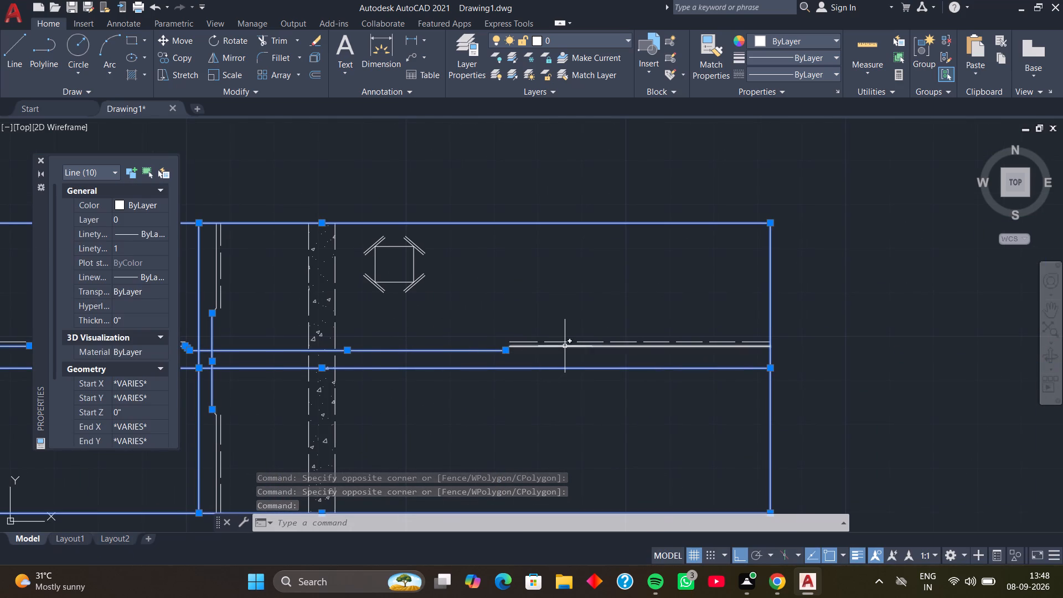
left_click(565, 346)
scroll(507, 343, "up", 4)
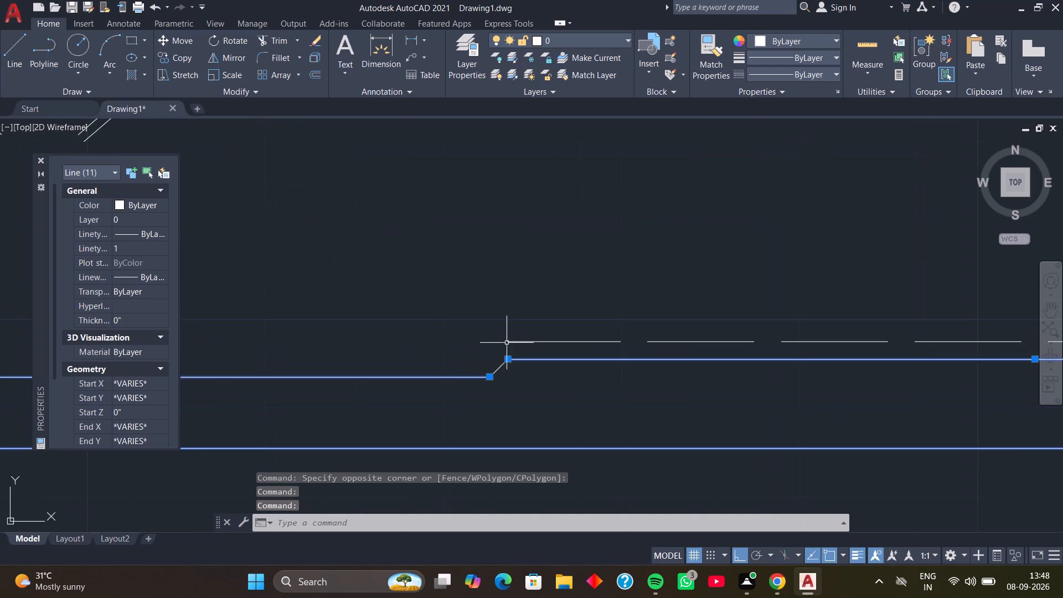
left_click(499, 371)
scroll(482, 332, "down", 2)
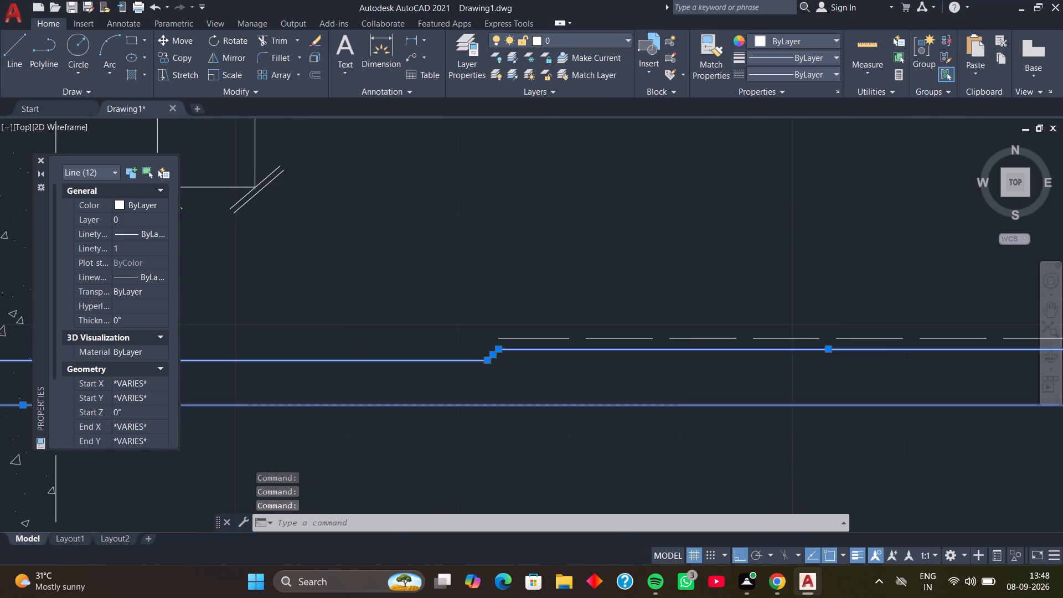
Add the square opening to the right of the hatched wall, with its diagonal corner bars, to the selection.
middle_click_drag(433, 310, 603, 354)
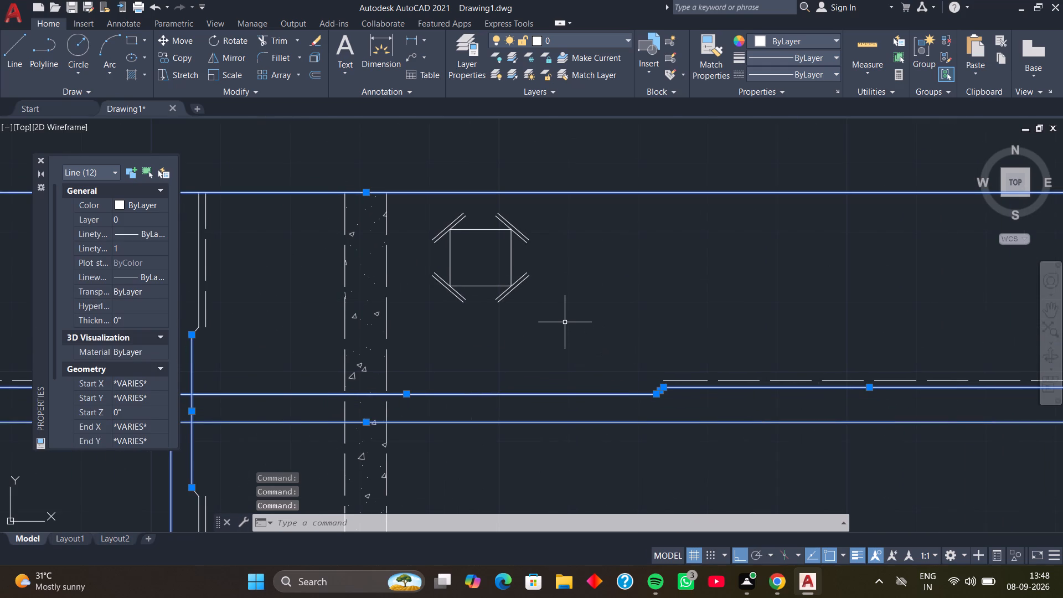
left_click(554, 203)
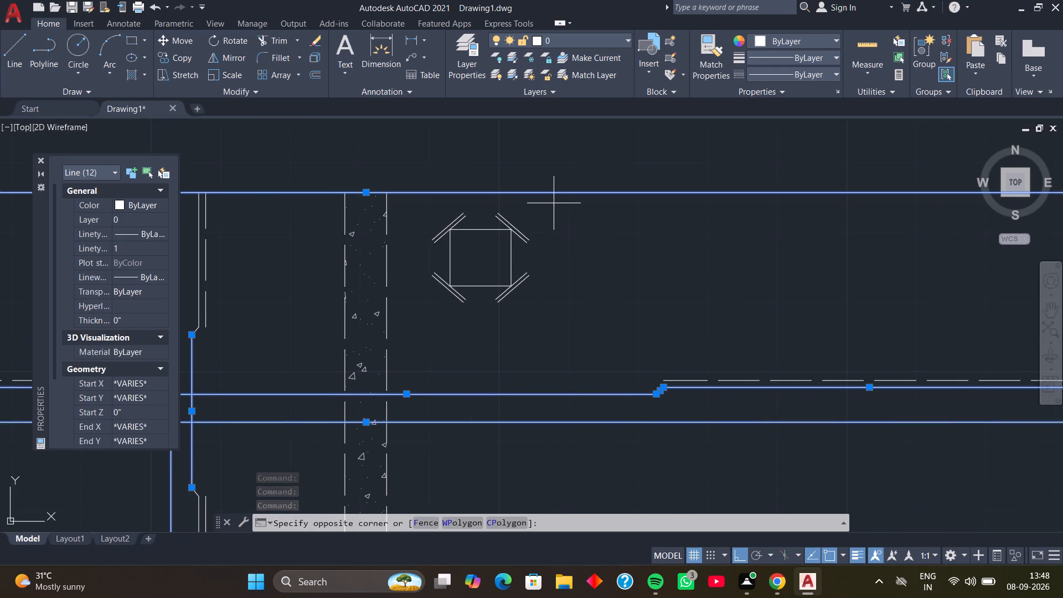
left_click(426, 329)
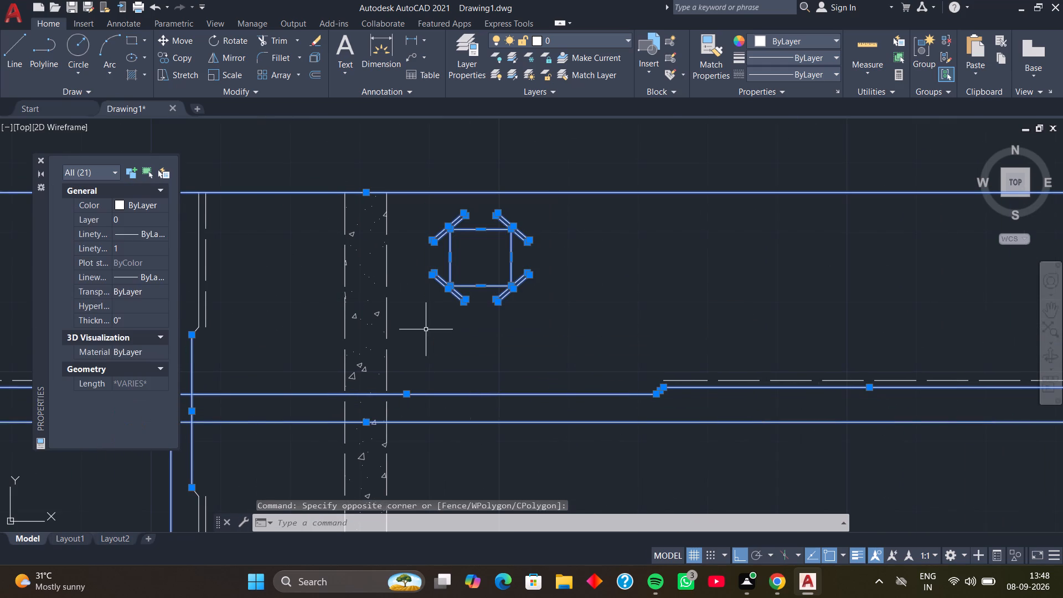
Add the upper segment of the stepped vertical line and its short slanted connector to the selection.
middle_click_drag(296, 300, 498, 338)
middle_click_drag(449, 351, 513, 349)
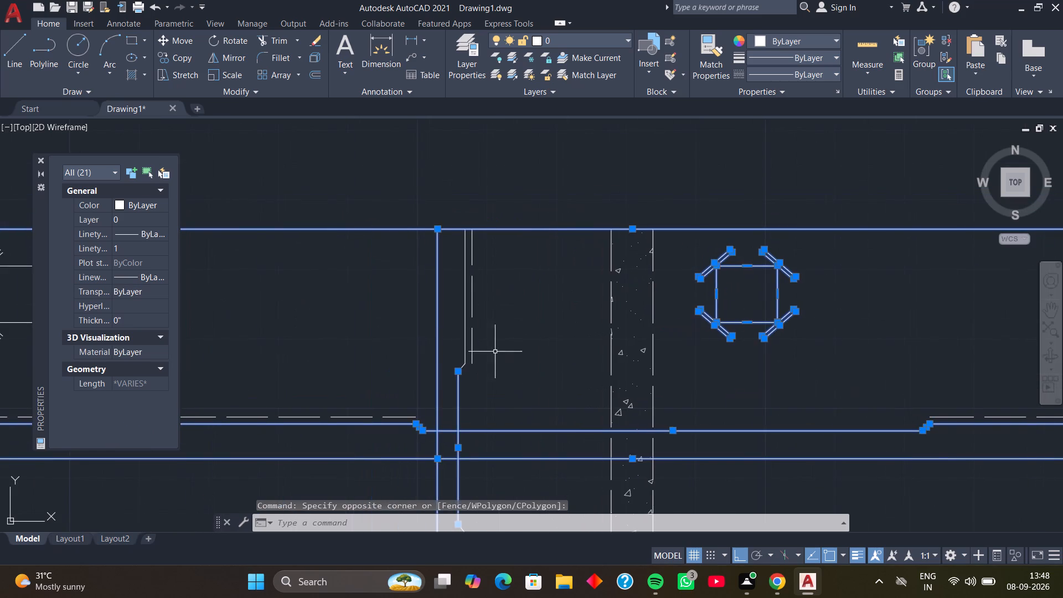
scroll(474, 337, "up", 2)
left_click(444, 313)
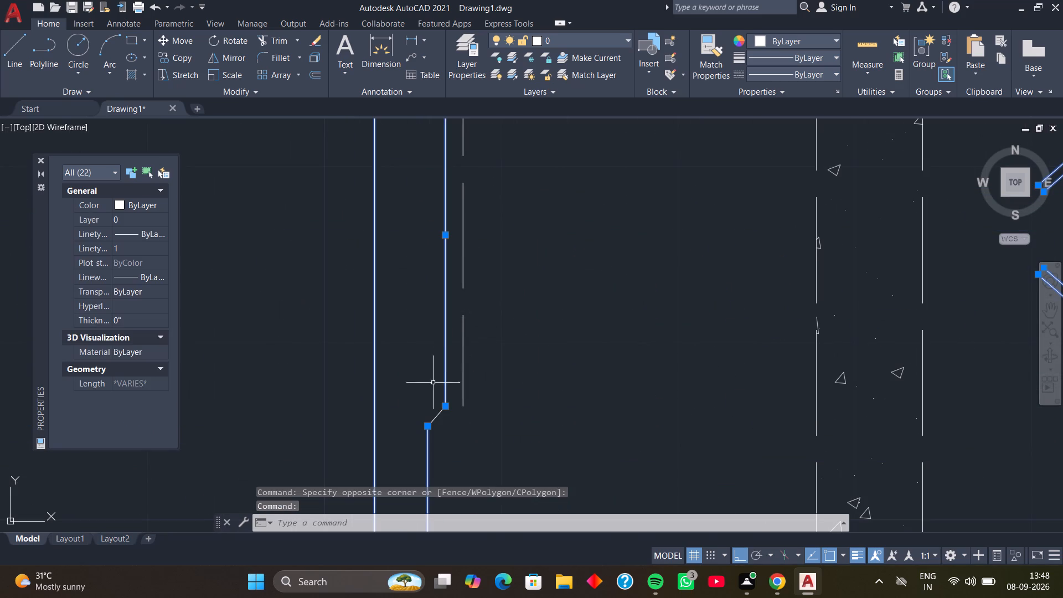
left_click(436, 416)
Add the square opening near the plan's upper-left corner, with its diagonal corner bars, to the selection.
scroll(428, 399, "down", 2)
middle_click_drag(394, 401, 525, 368)
middle_click_drag(374, 328, 589, 413)
middle_click_drag(462, 382, 533, 370)
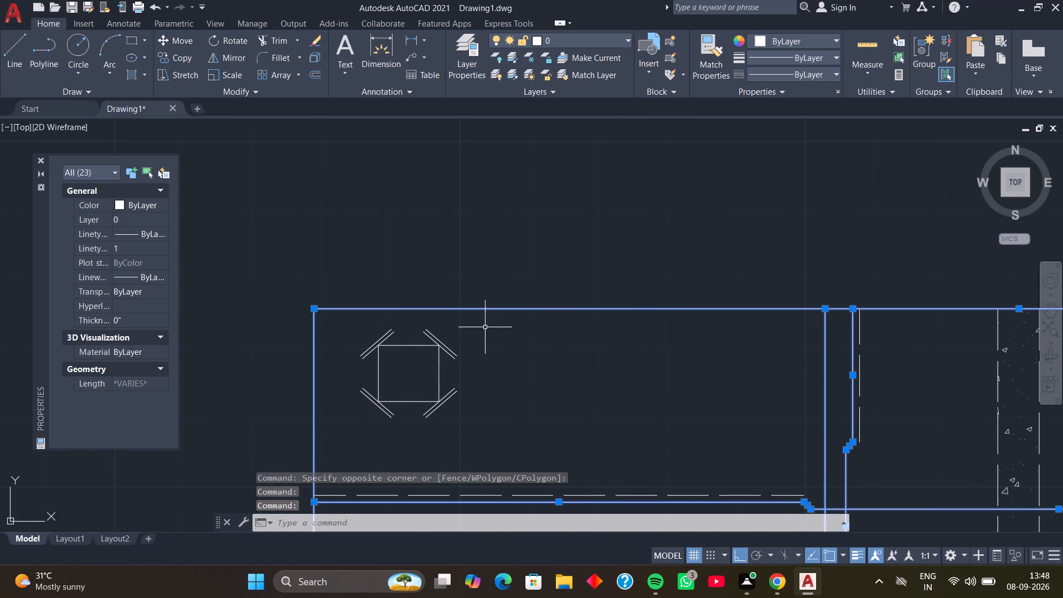
left_click(482, 322)
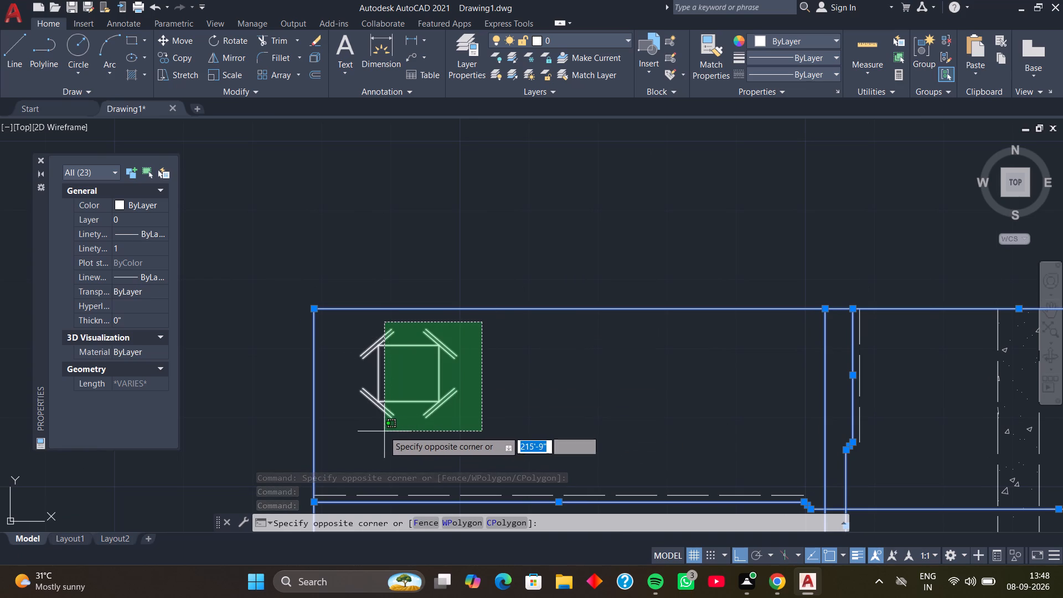
left_click(351, 426)
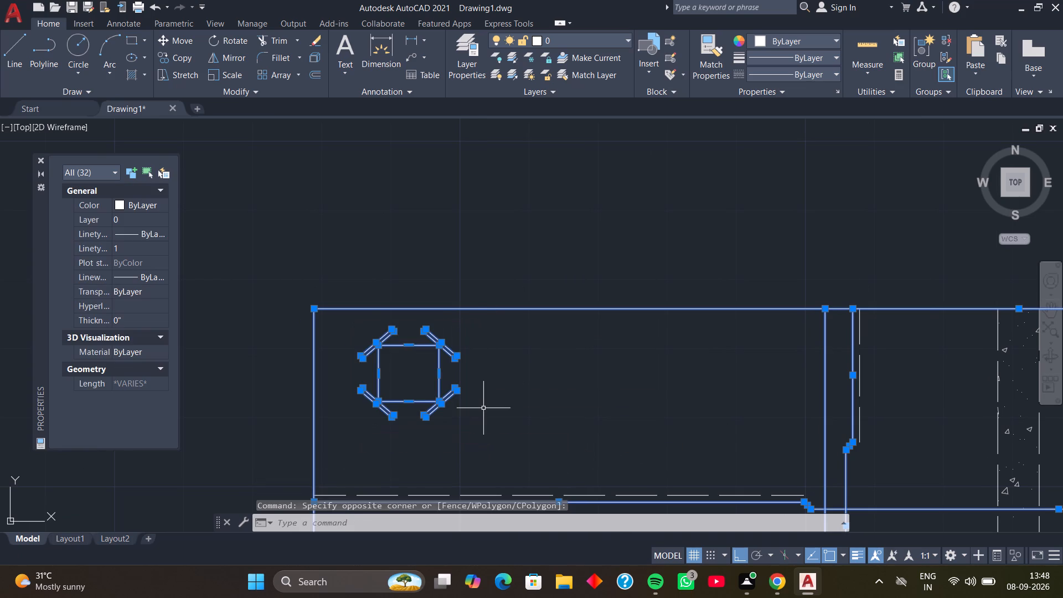
Set the colour of the selected plan lines and square openings to yellow 248,215,49.
left_click(835, 38)
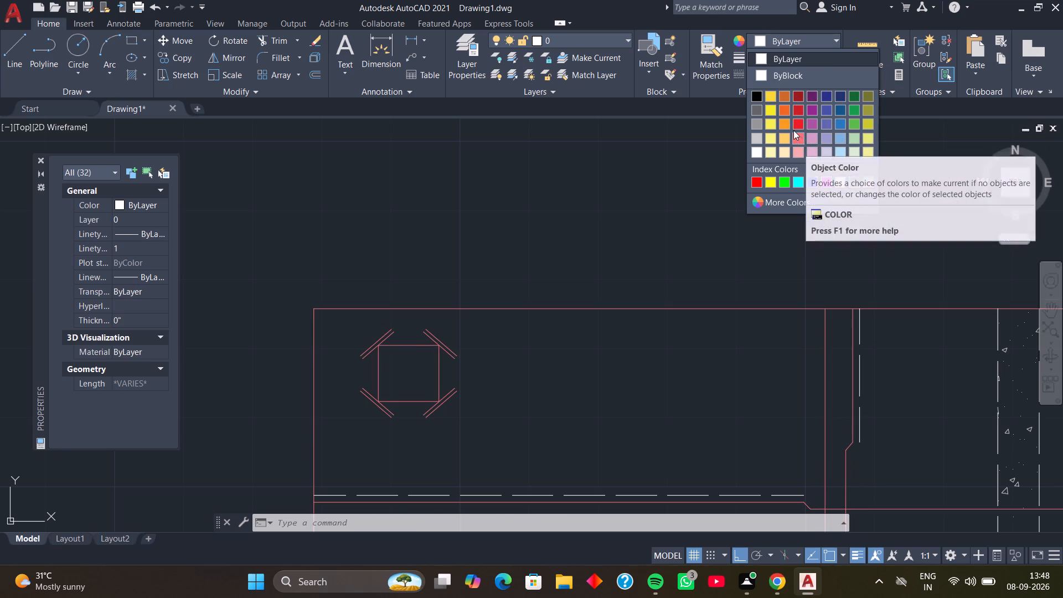
left_click(769, 95)
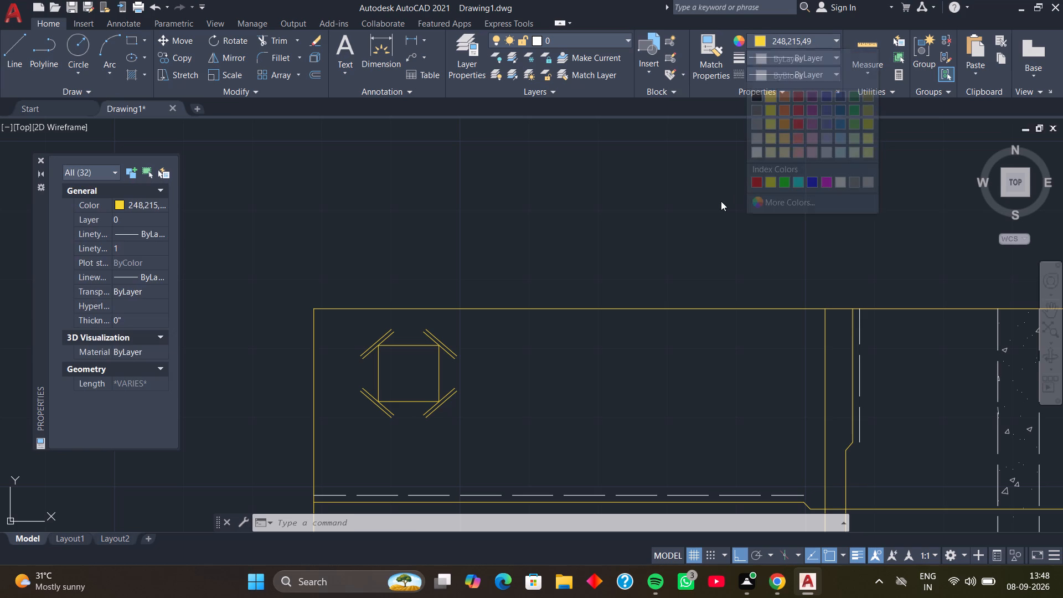
Set the current drawing colour to index colour Yellow for new objects.
key("Escape")
scroll(684, 210, "down", 2)
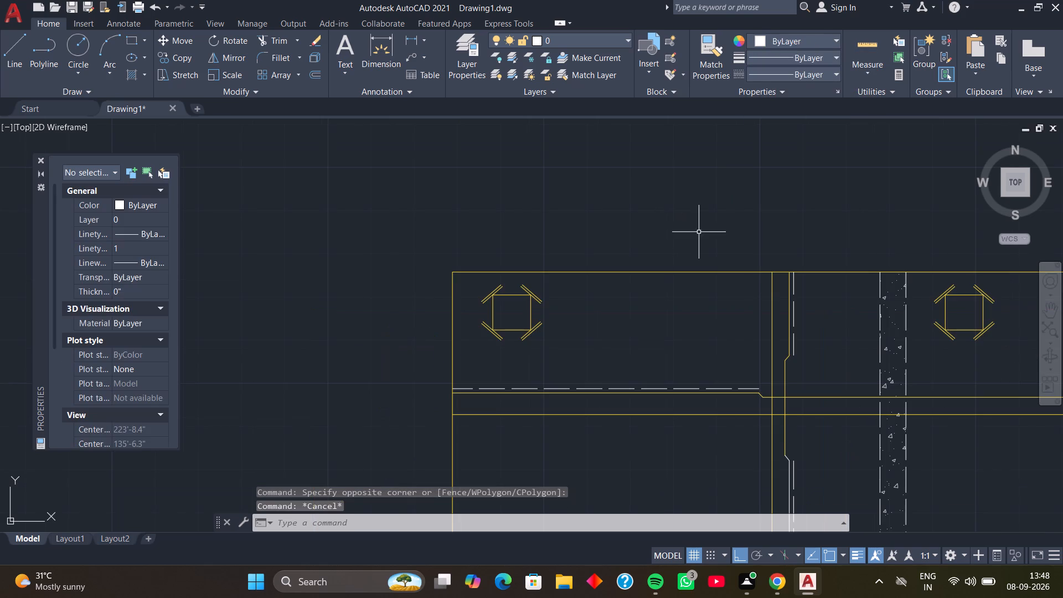
middle_click_drag(705, 303, 593, 240)
middle_click_drag(710, 317, 585, 256)
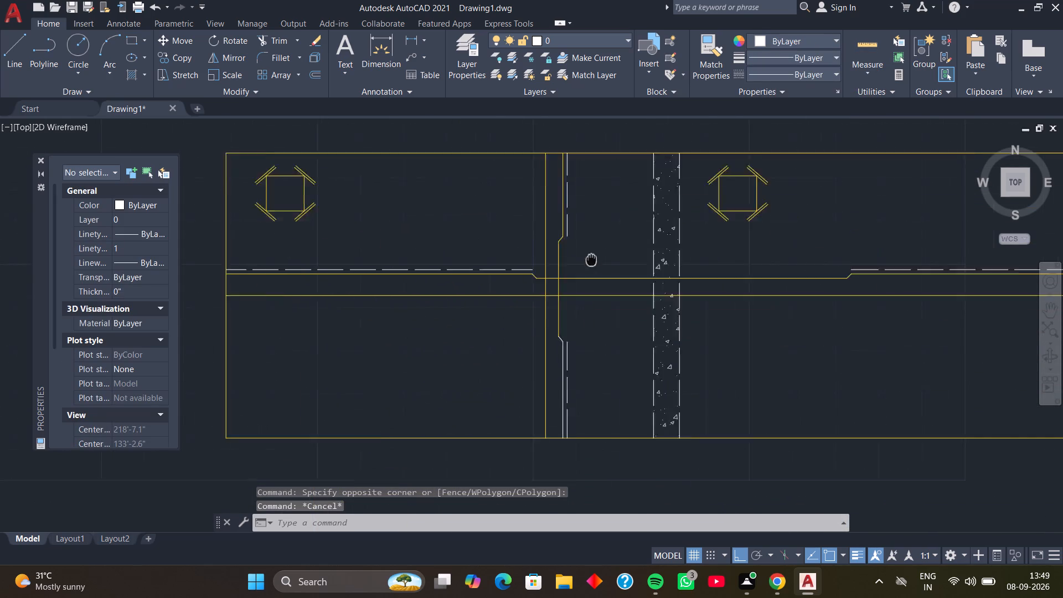
middle_click_drag(585, 256, 570, 247)
middle_click_drag(585, 301, 585, 261)
scroll(585, 261, "down", 2)
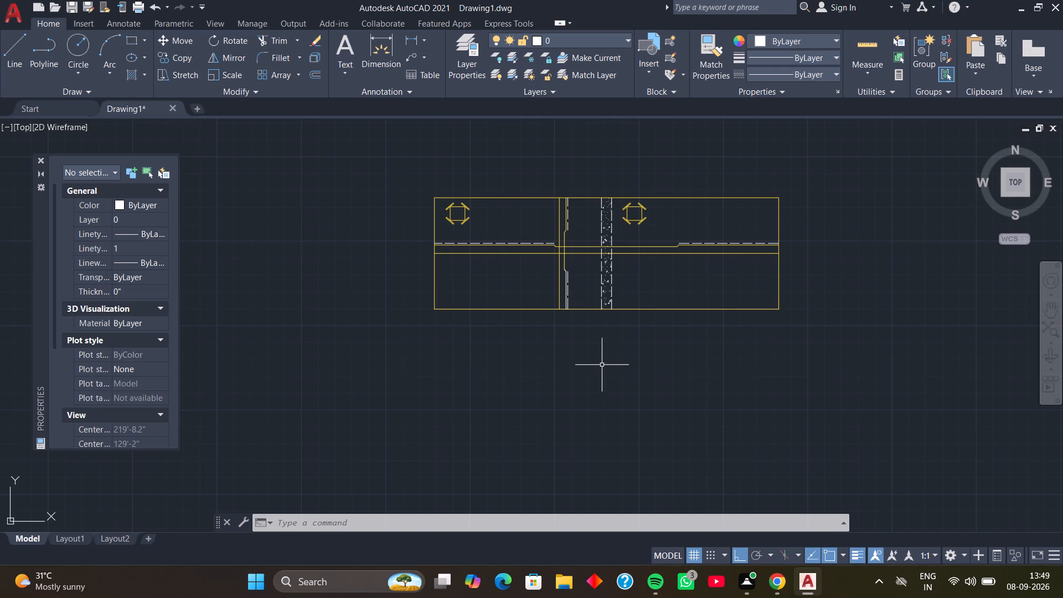
middle_click_drag(536, 377, 536, 365)
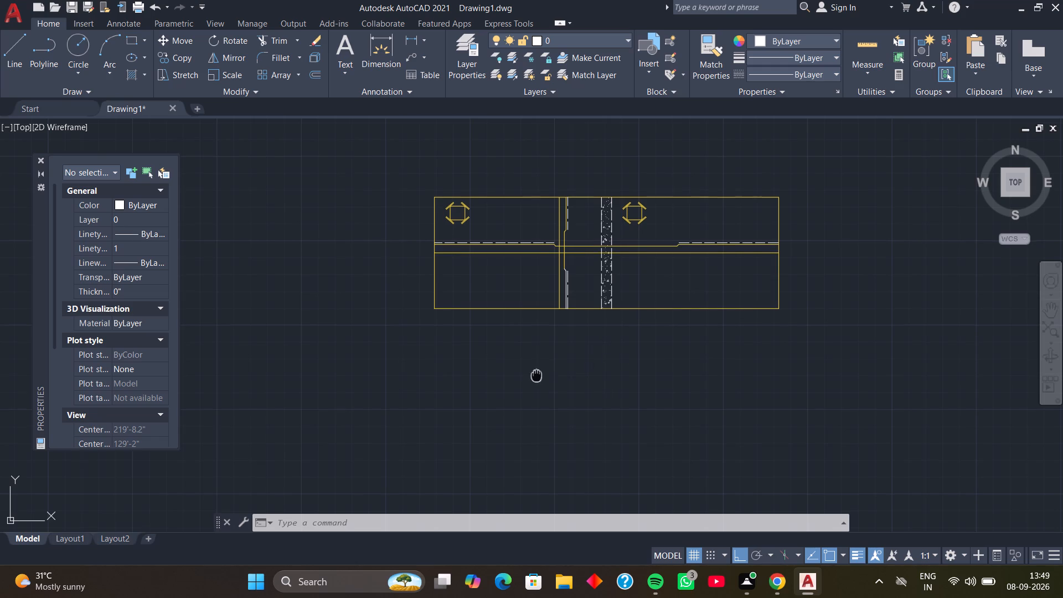
middle_click_drag(536, 365, 541, 340)
middle_click_drag(533, 386, 534, 365)
scroll(550, 350, "down", 2)
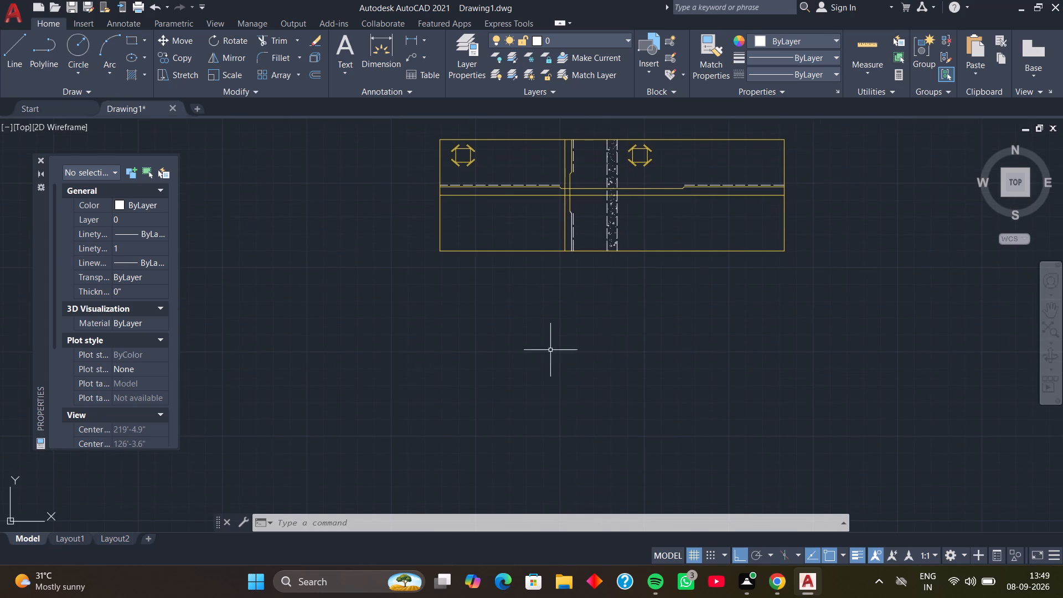
middle_click_drag(565, 338, 534, 373)
middle_click_drag(618, 404, 623, 375)
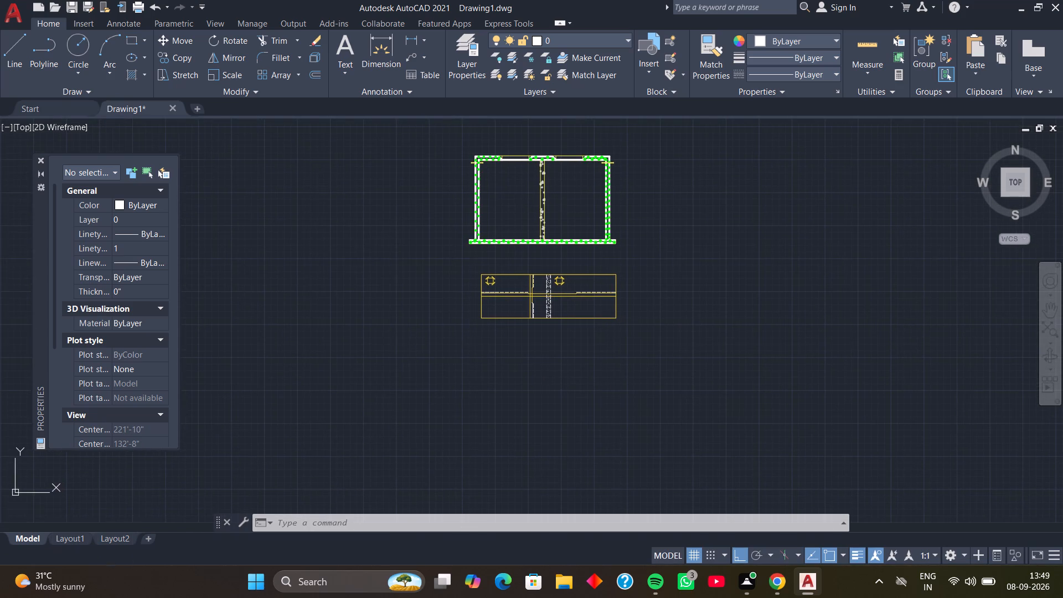
middle_click_drag(555, 384, 557, 362)
scroll(558, 375, "up", 1)
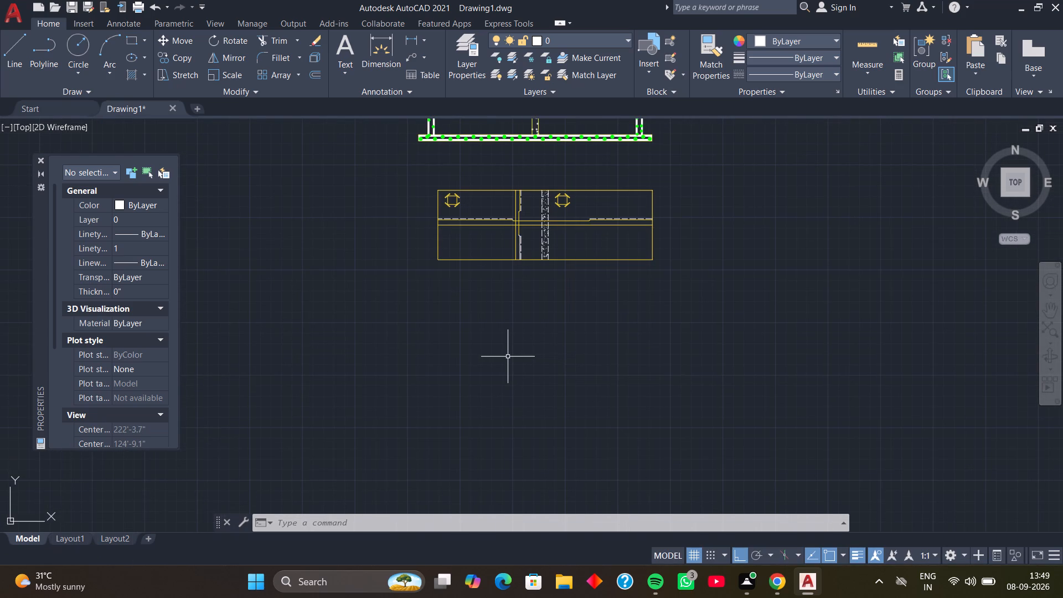
key("r")
key("Escape")
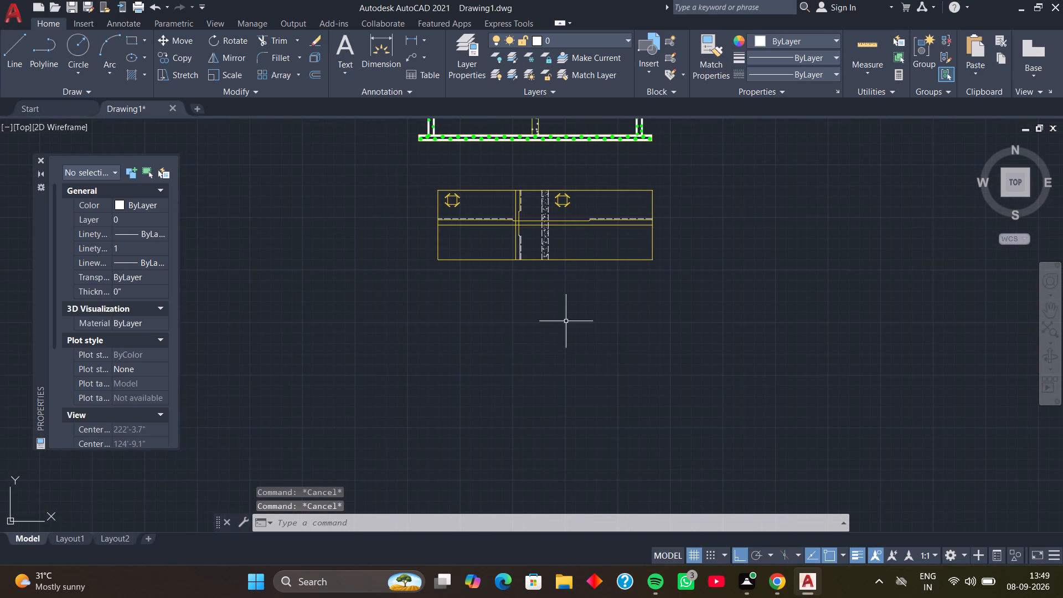
left_click(831, 39)
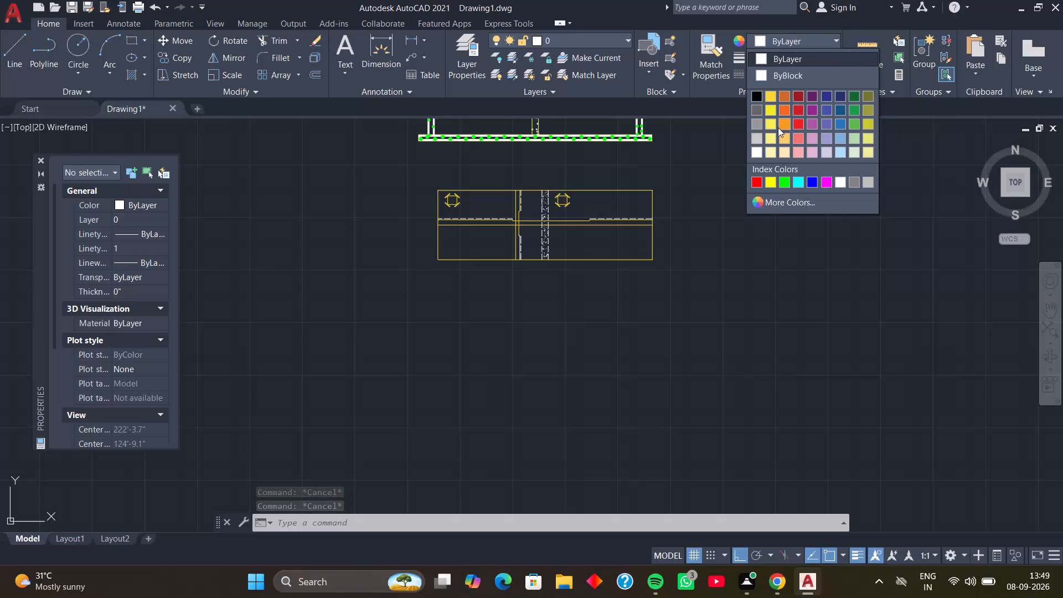
left_click(772, 184)
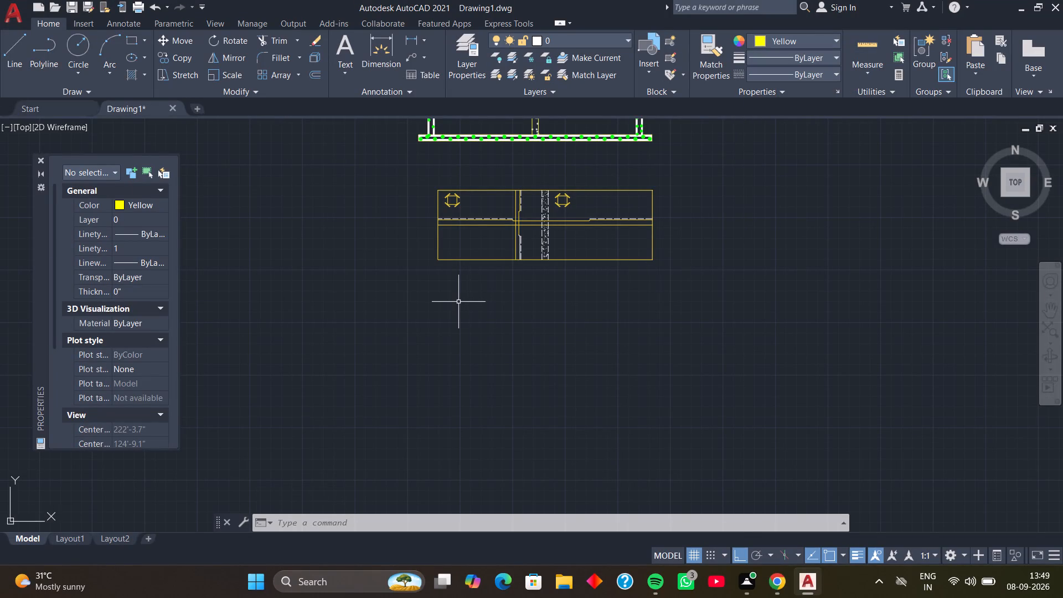
Draw a 17' by 5'6" rectangle in the empty space below the plan, in line with the plan's left edge.
type("RE")
key("c")
key("space")
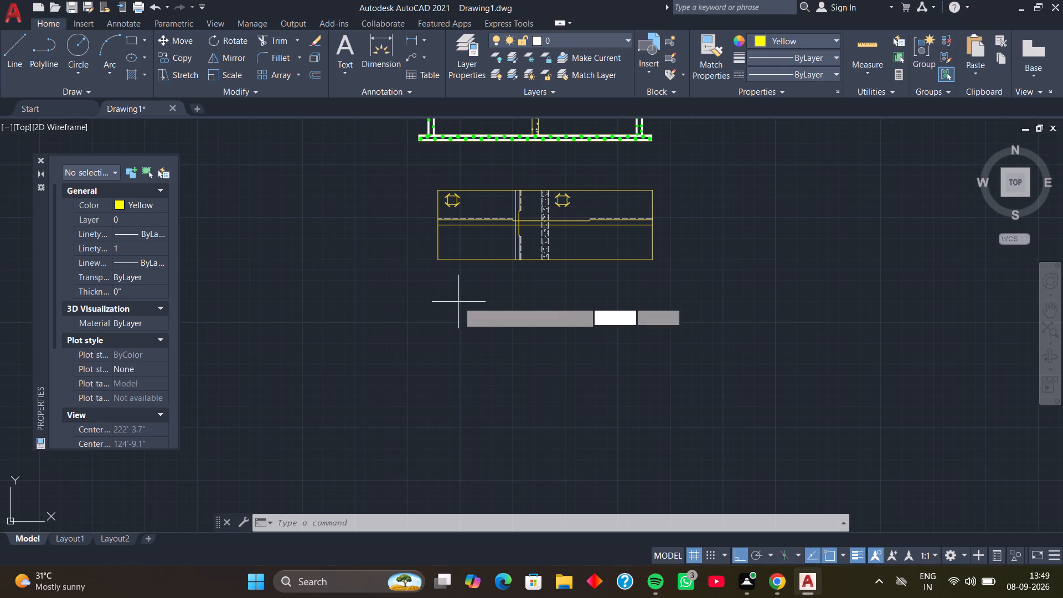
left_click(438, 317)
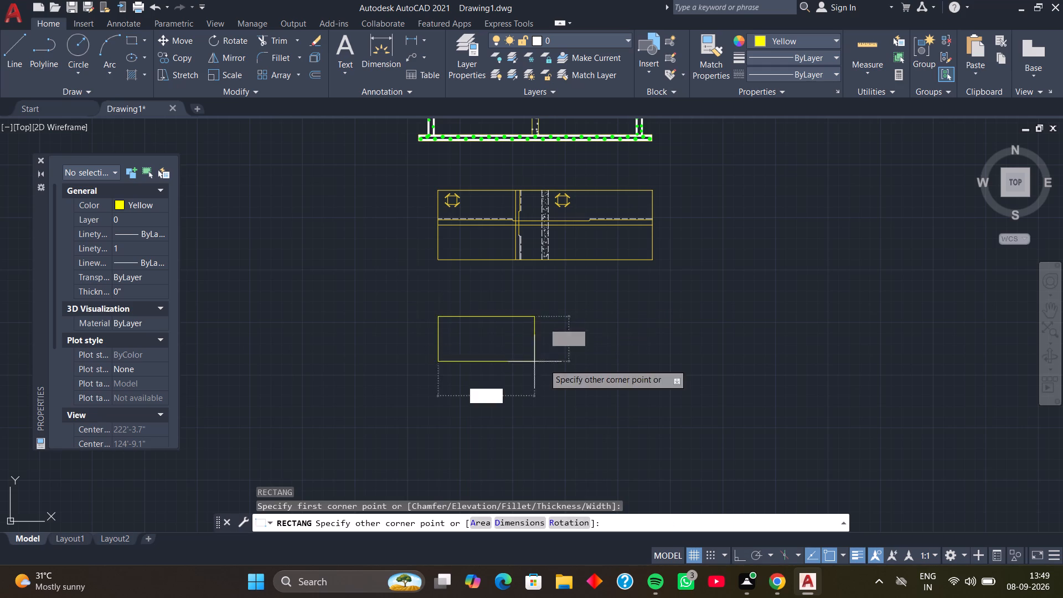
type("D")
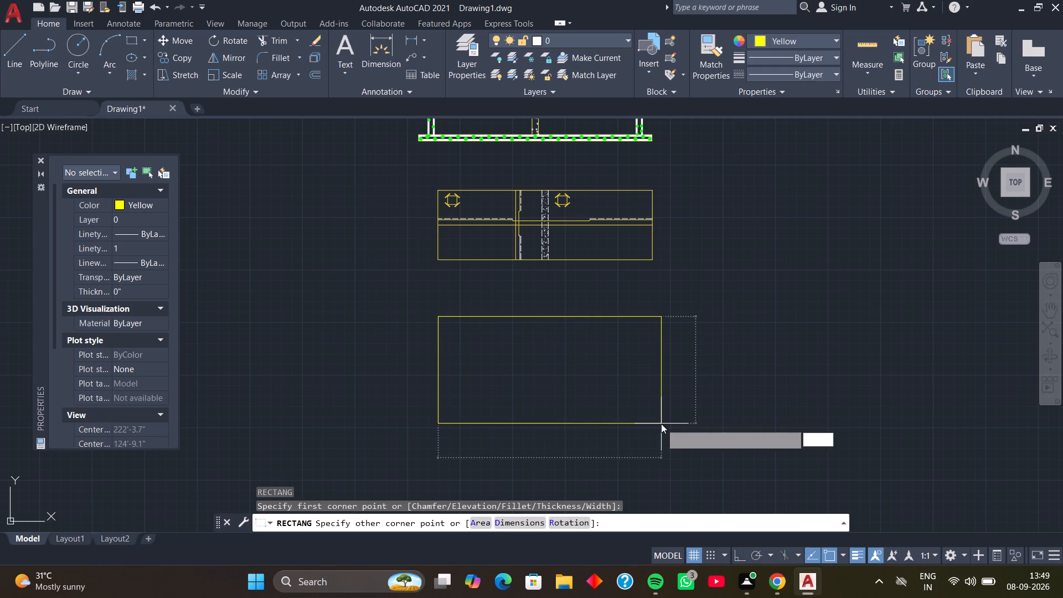
key("space")
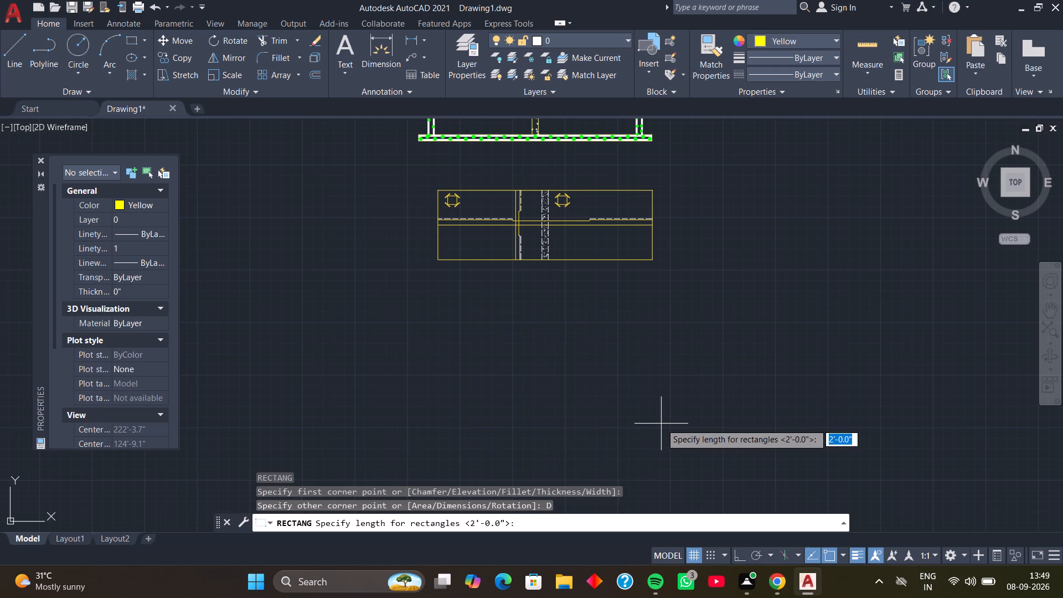
type("17'")
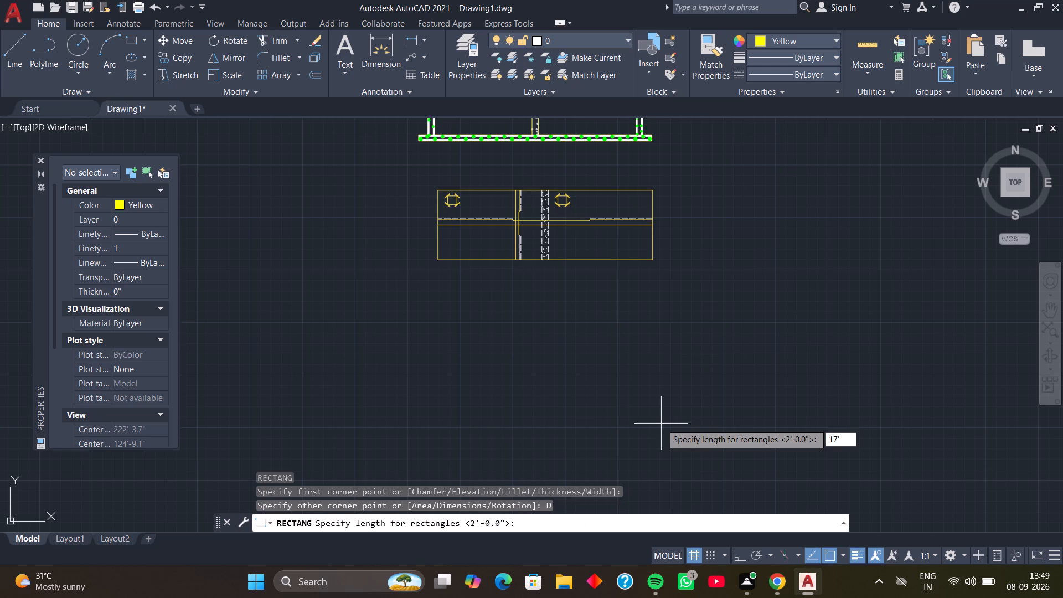
key("Return")
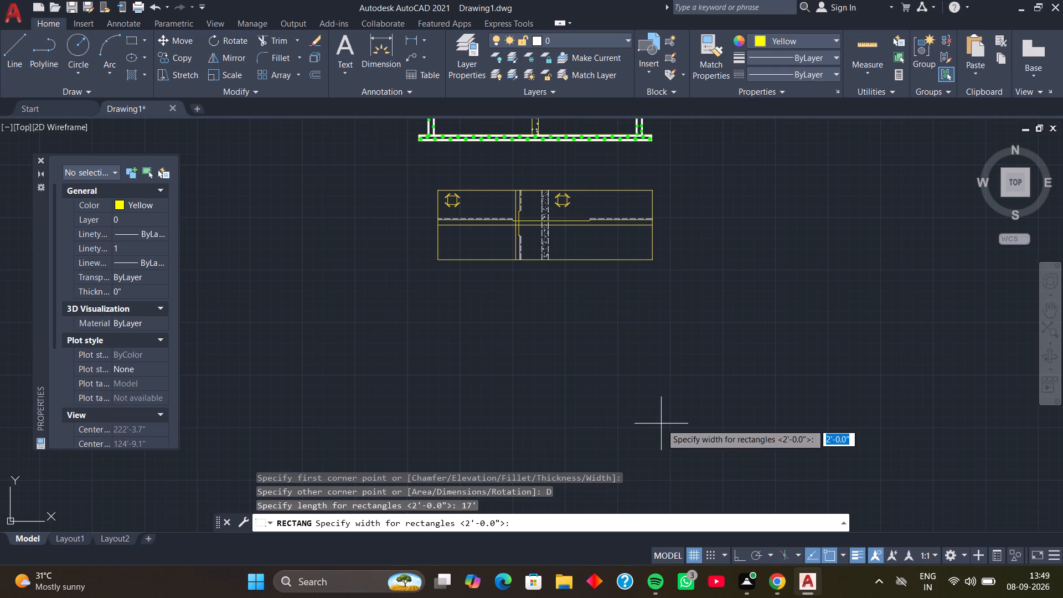
type("5'6")
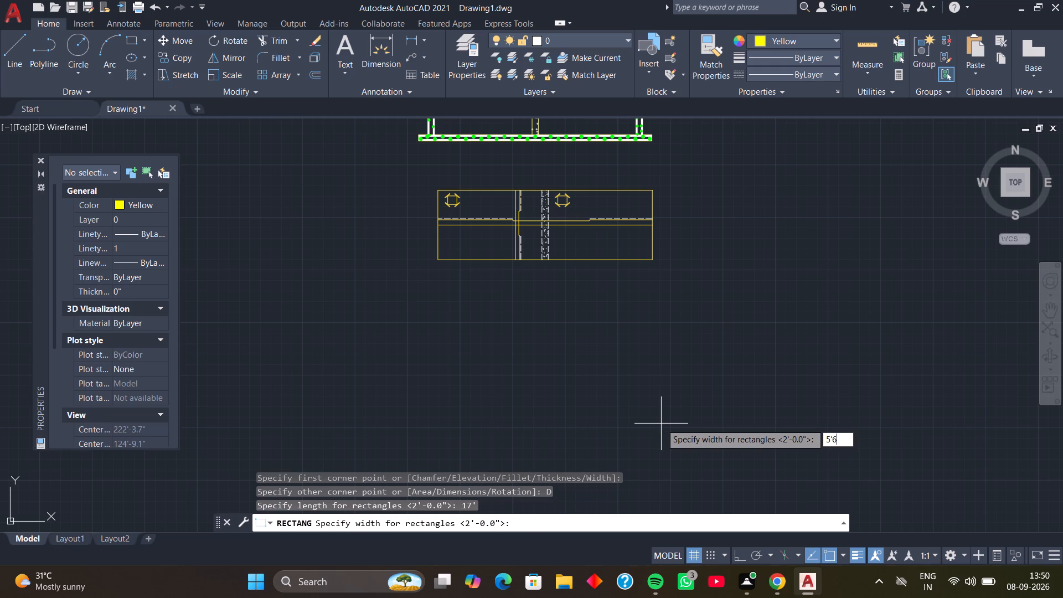
key("Return")
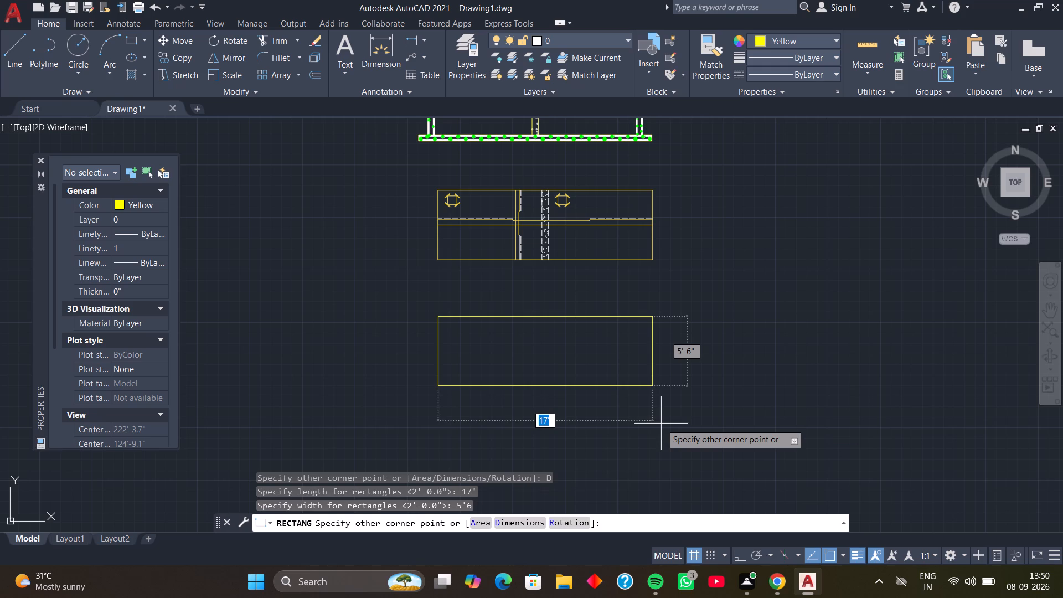
left_click(663, 420)
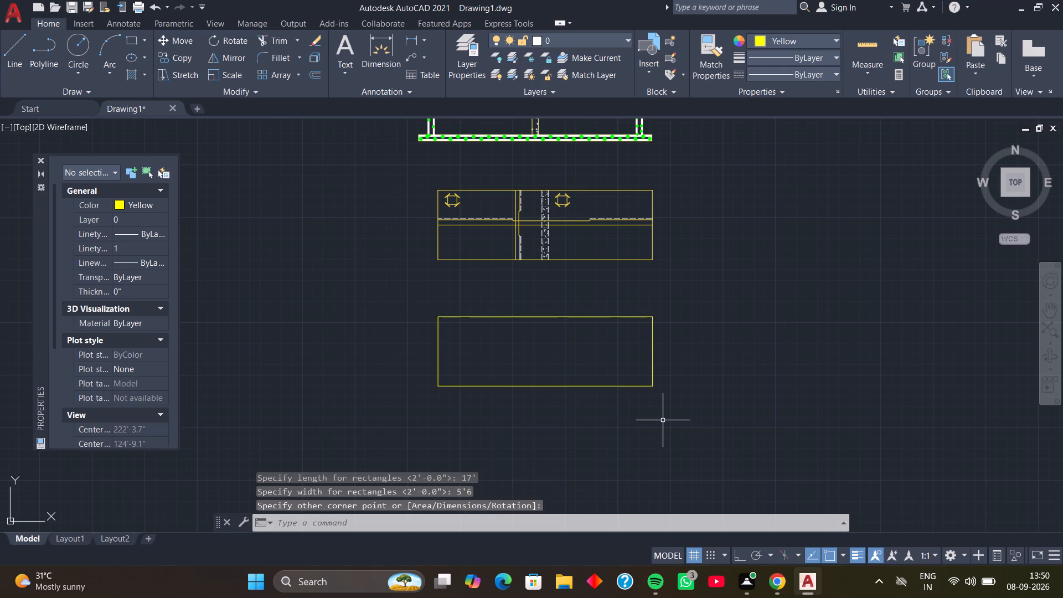
Match the yellow middle segment's properties onto the stepped vertical line's lower slanted connector and lower vertical segment.
scroll(564, 355, "up", 2)
scroll(564, 355, "down", 1)
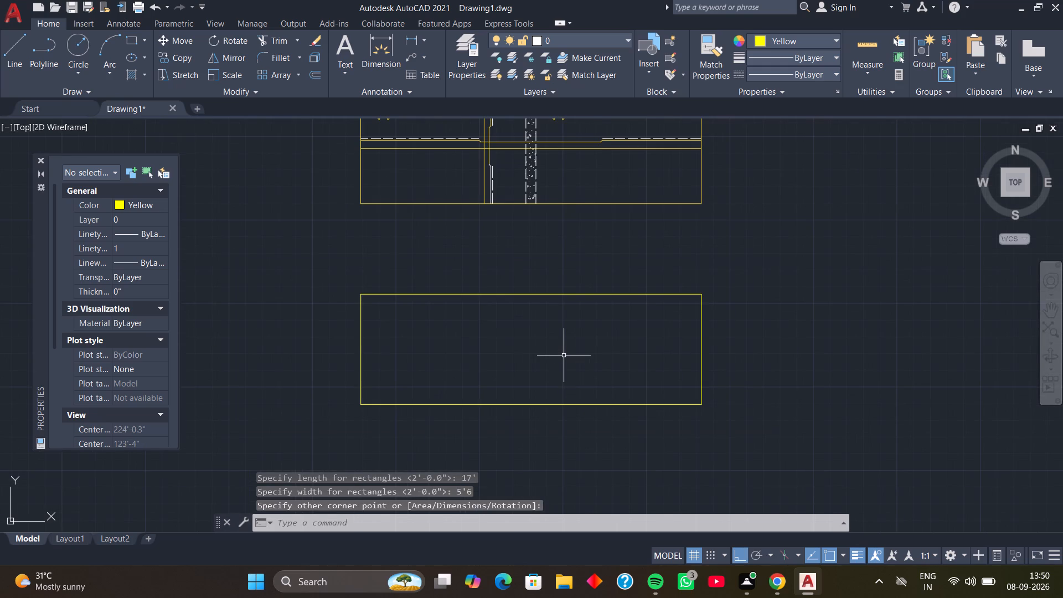
middle_click_drag(564, 355, 566, 430)
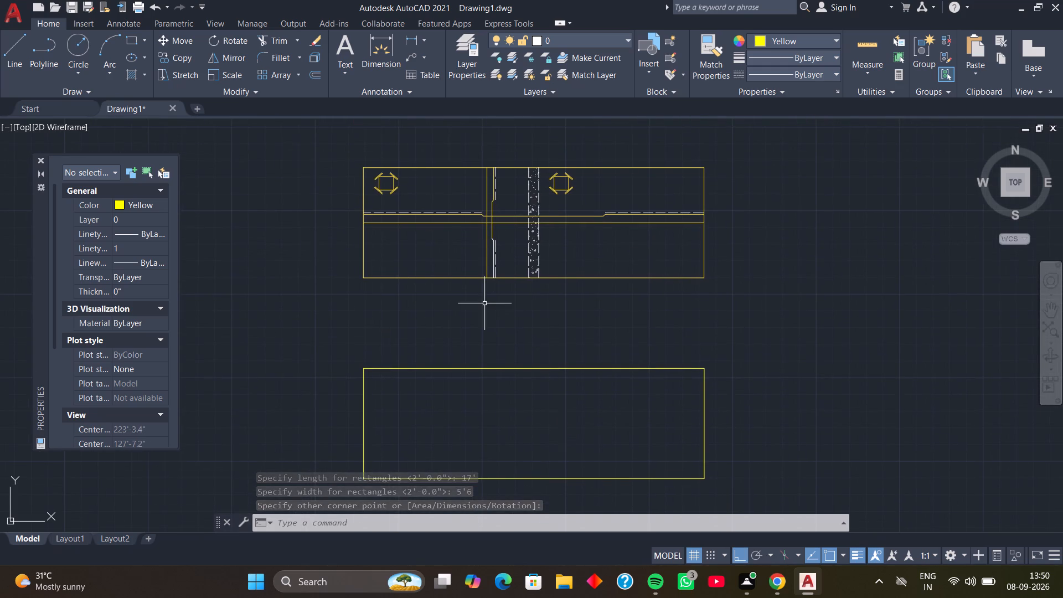
scroll(484, 303, "up", 2)
middle_click_drag(478, 271, 482, 394)
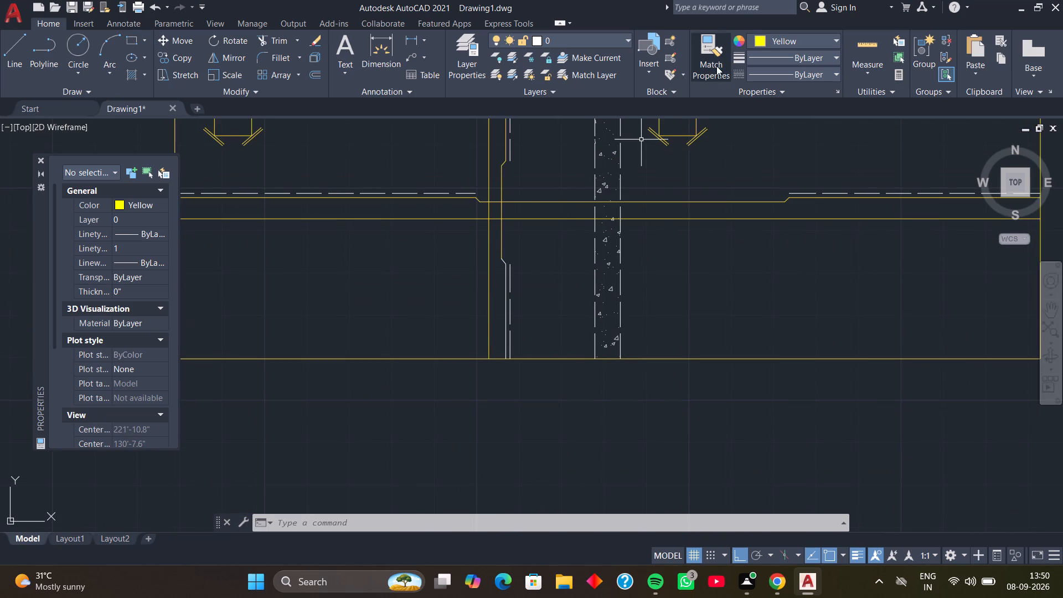
left_click(715, 49)
scroll(510, 239, "up", 3)
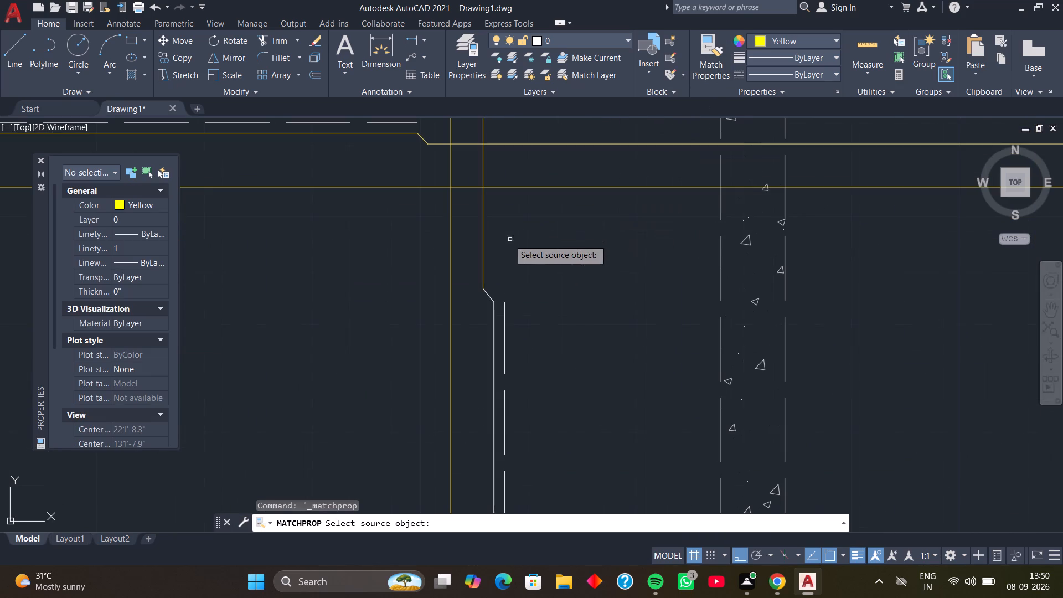
left_click(484, 236)
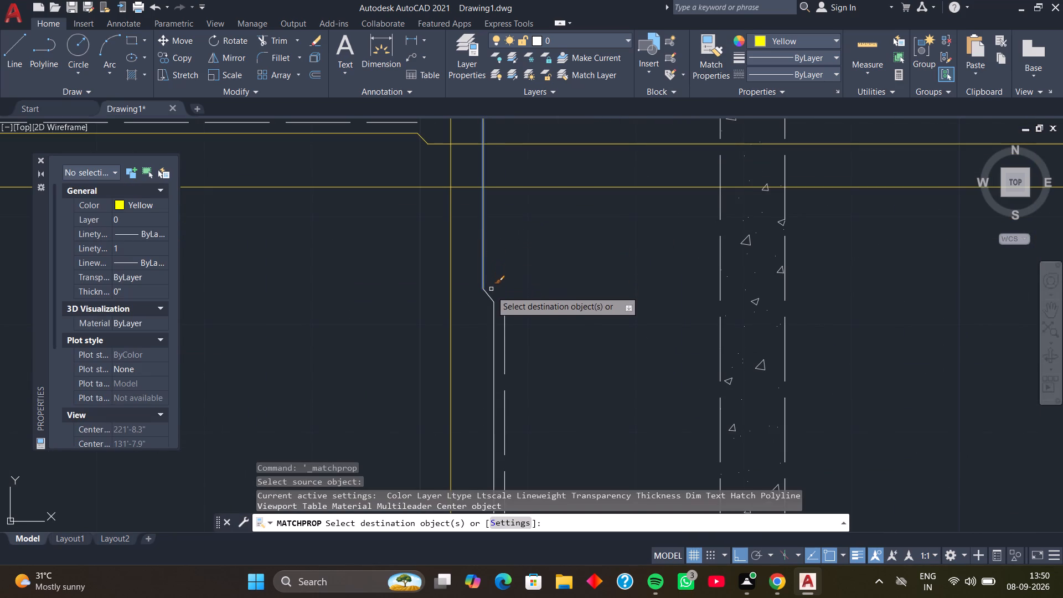
left_click(489, 295)
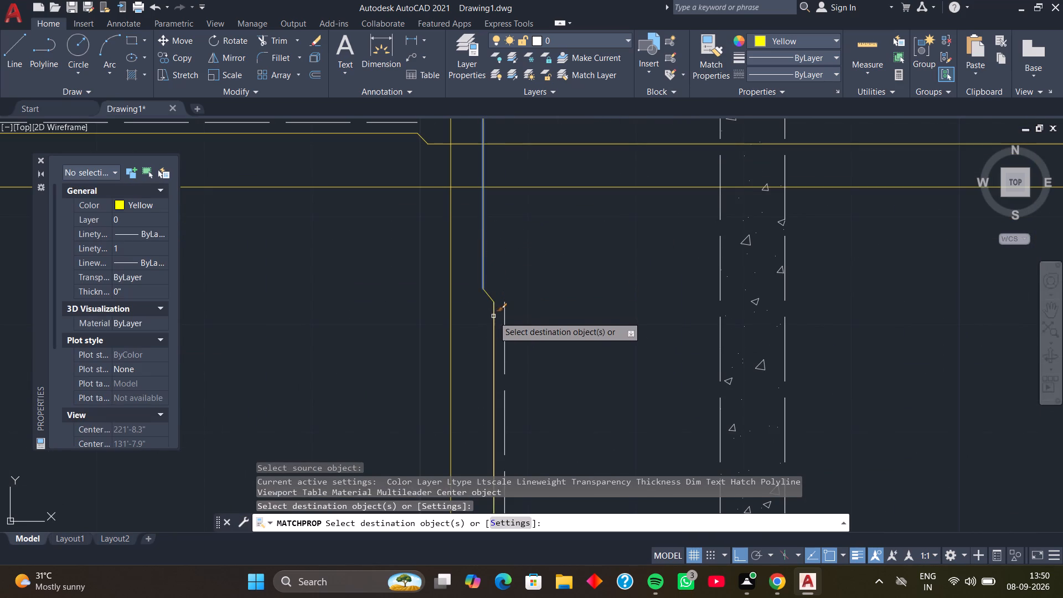
left_click(493, 317)
scroll(530, 300, "down", 2)
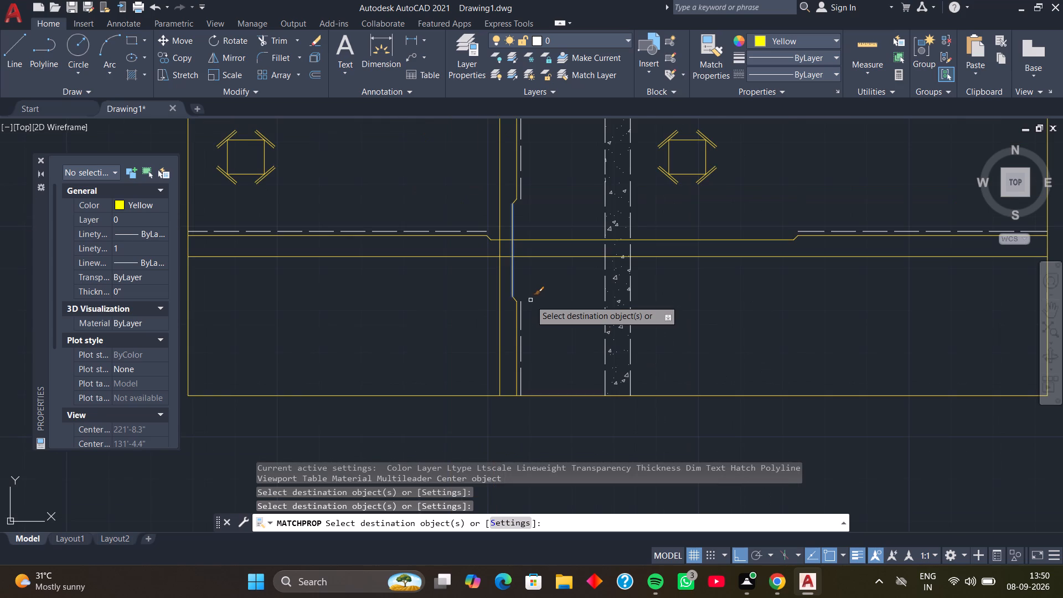
key("Escape")
Offset the new rectangle below the plan inward by 6 inches.
scroll(553, 298, "down", 2)
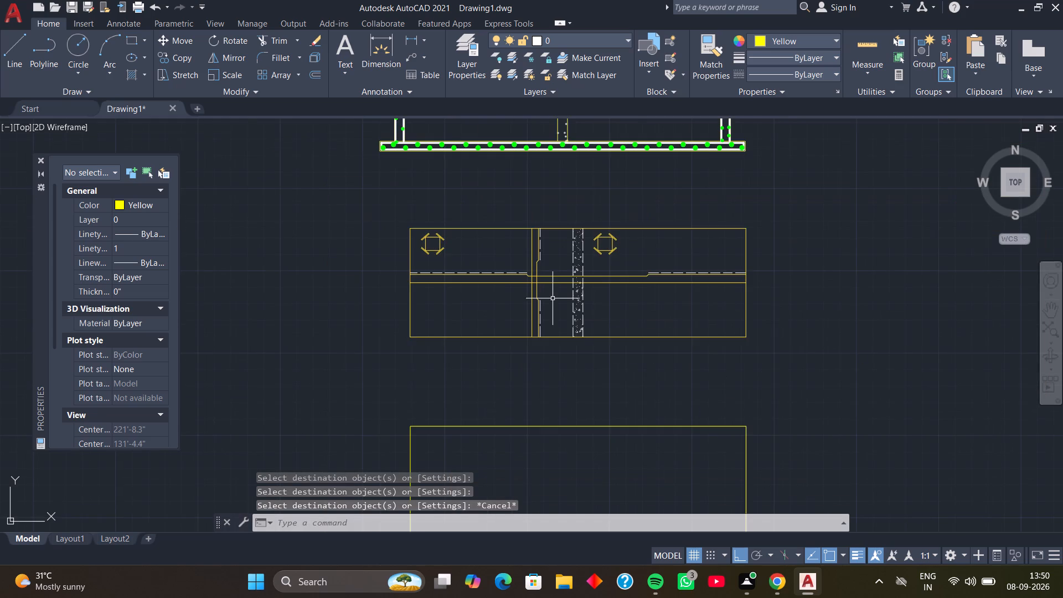
middle_click_drag(548, 298, 523, 173)
middle_click_drag(513, 315, 514, 277)
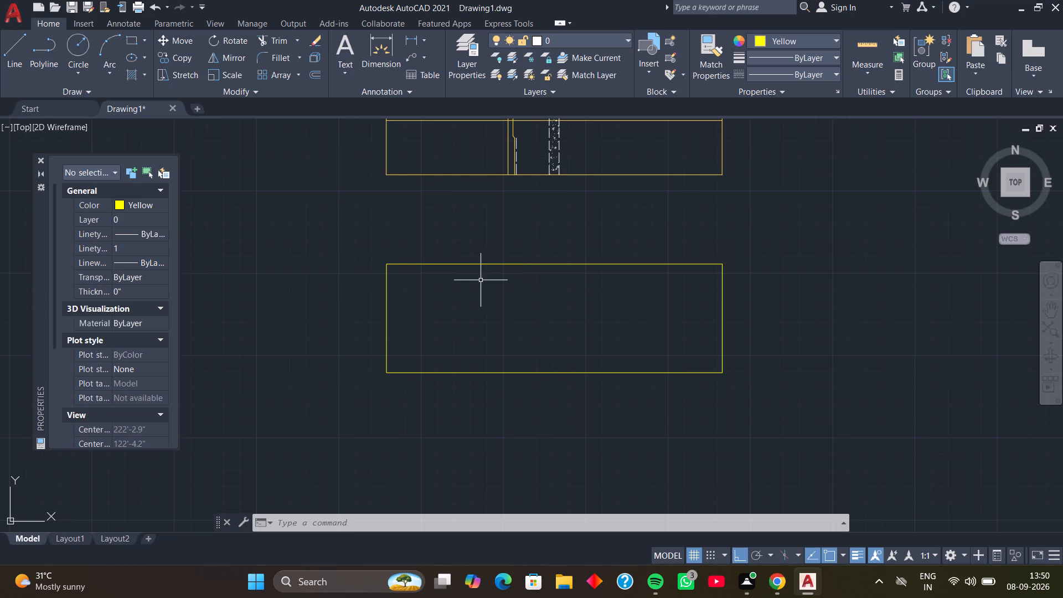
type("O")
key("space")
key("space")
left_click(494, 263)
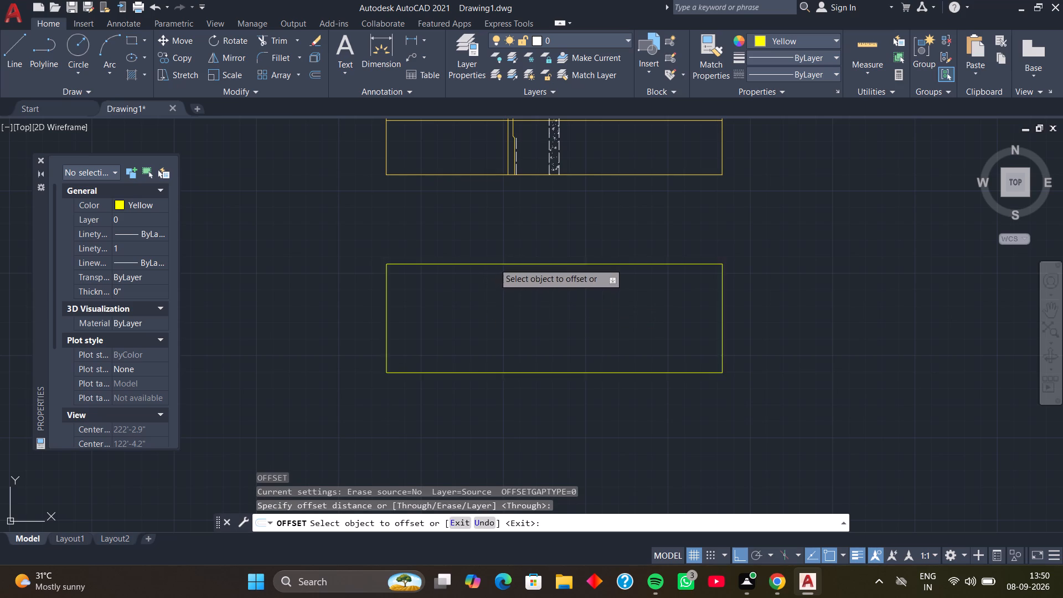
key("6")
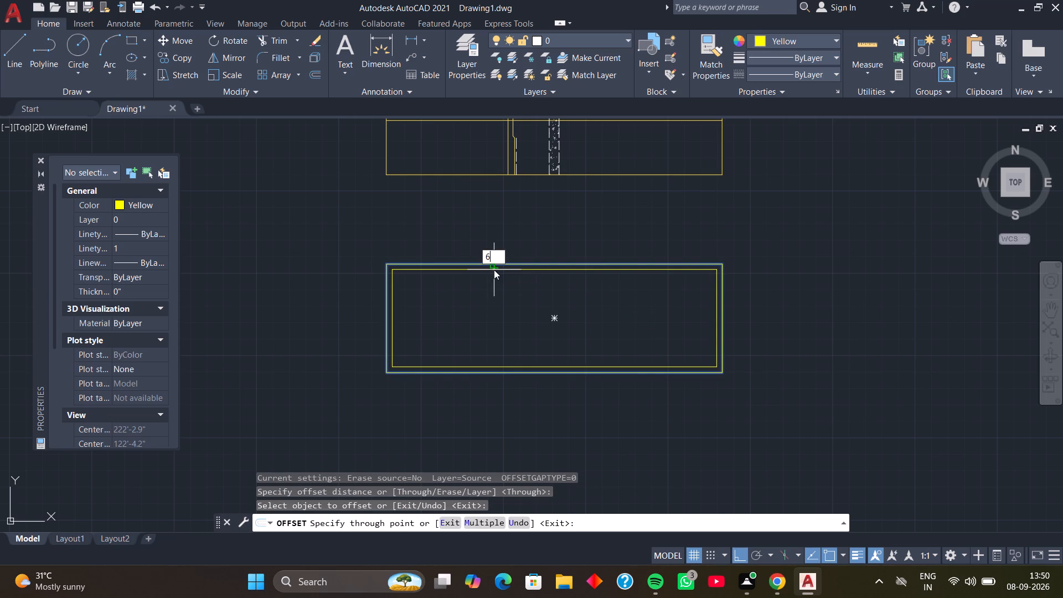
key("Return")
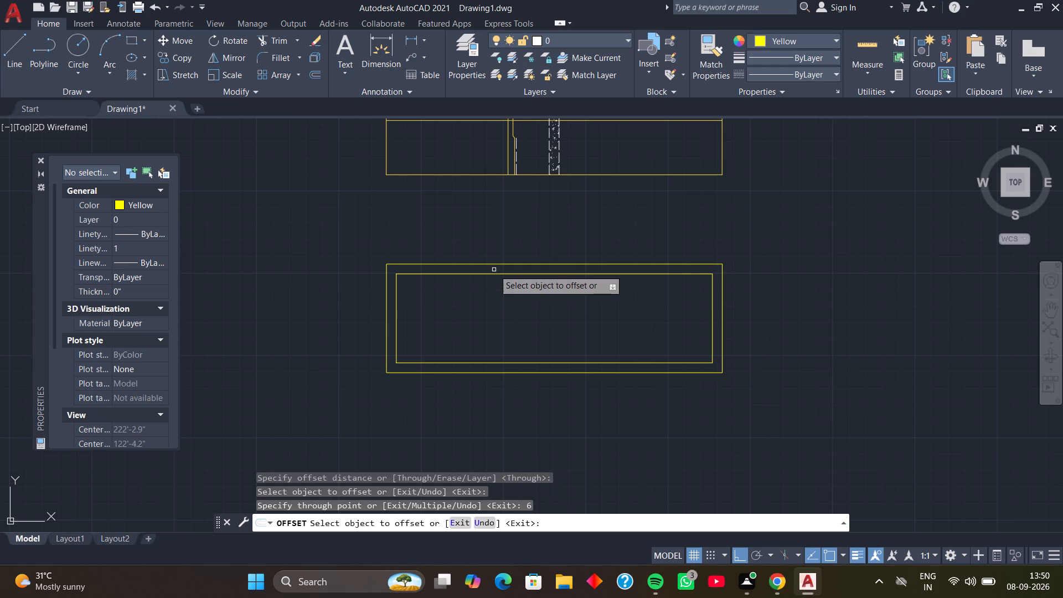
key("space")
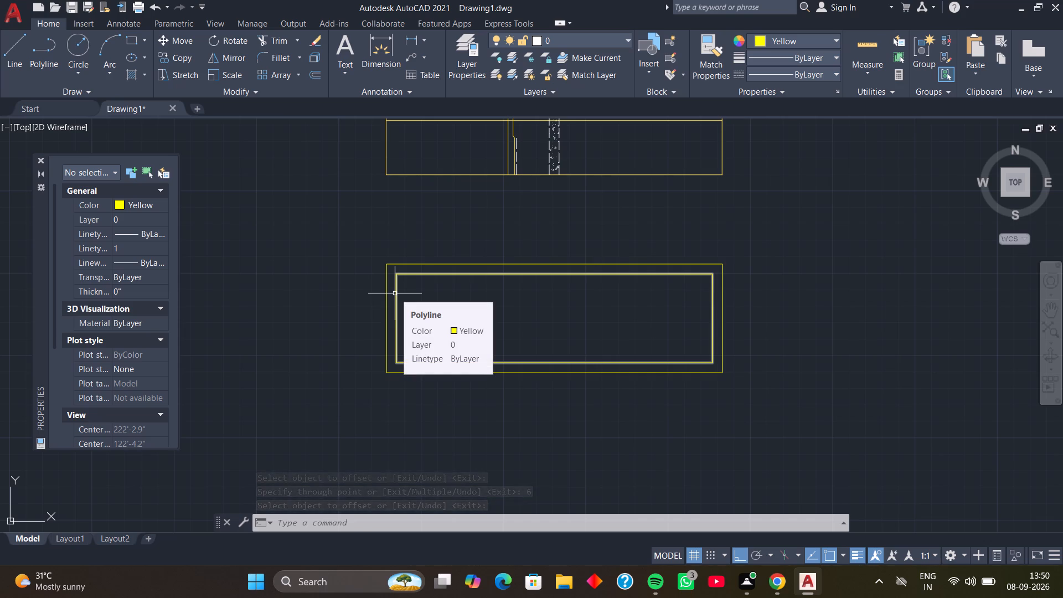
Explode the inner offset rectangle of the outline below the plan into separate lines.
left_click(395, 293)
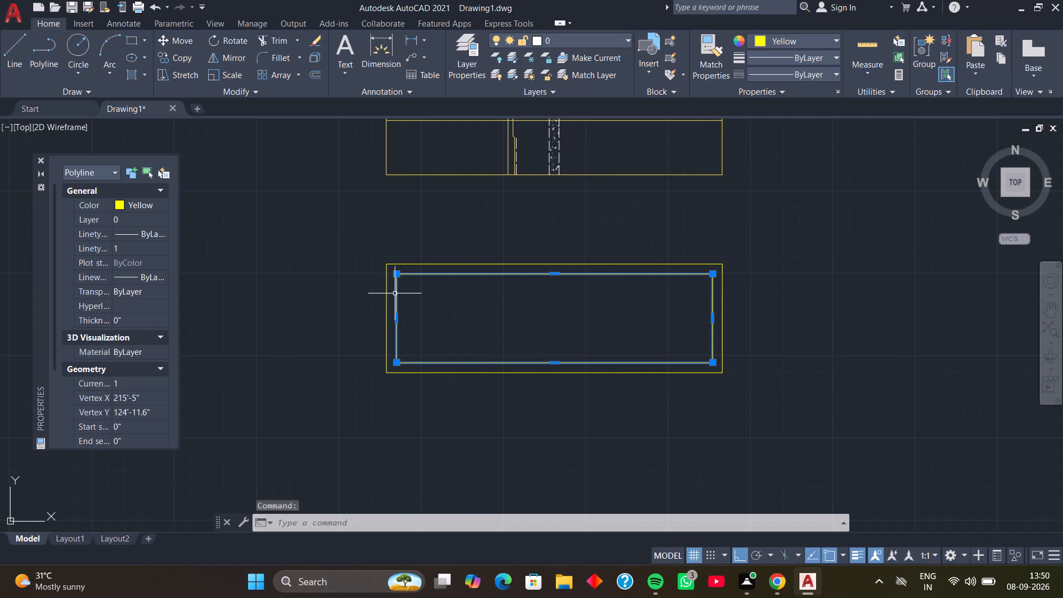
type("X")
key("space")
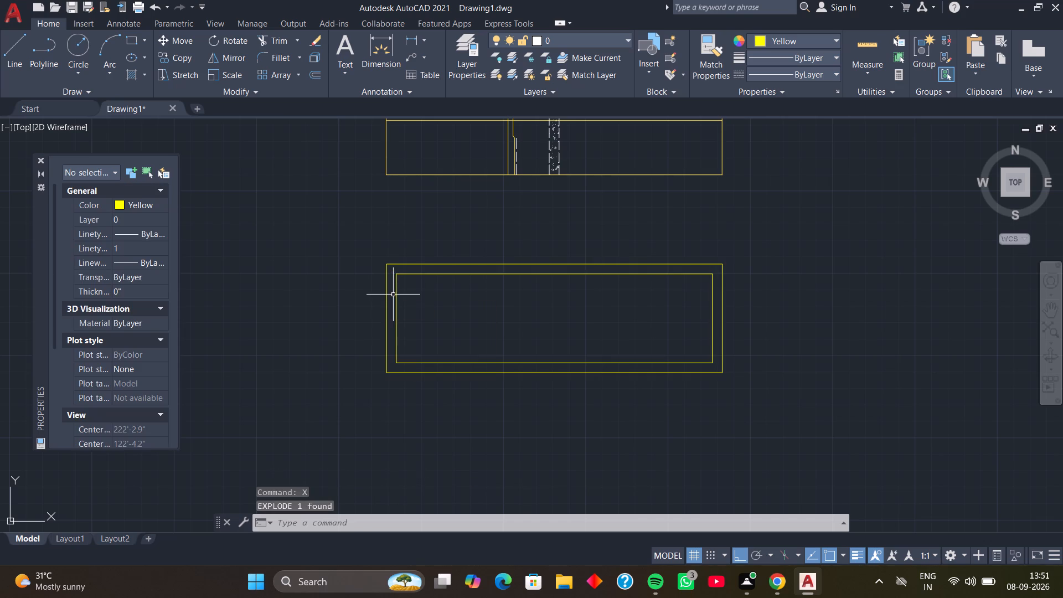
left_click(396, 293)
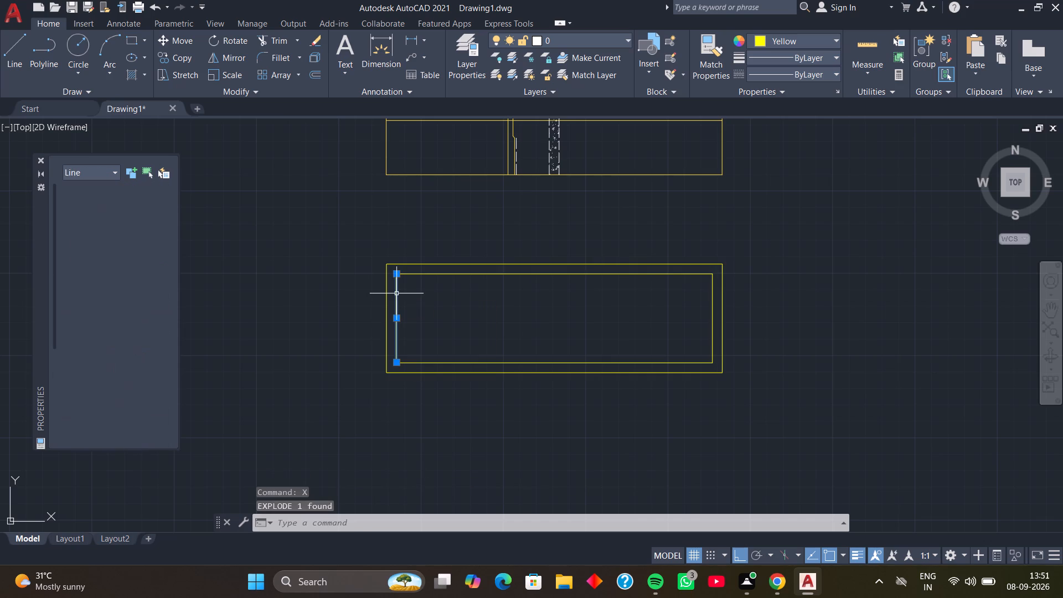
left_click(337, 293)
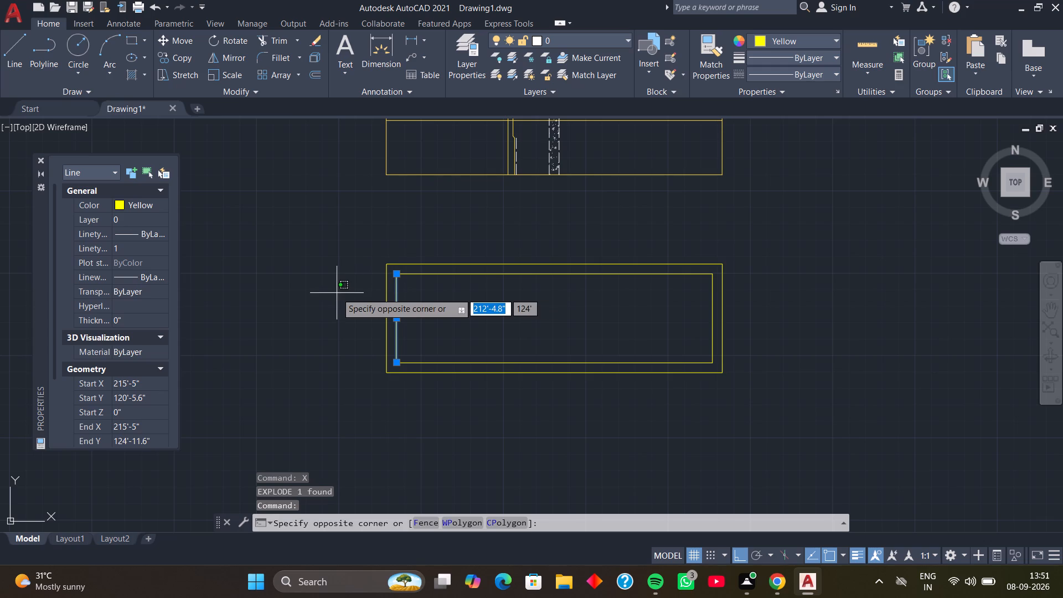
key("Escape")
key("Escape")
Offset the inner rectangle's left edge through the midpoint of its bottom edge to form a vertical centre line.
key("o")
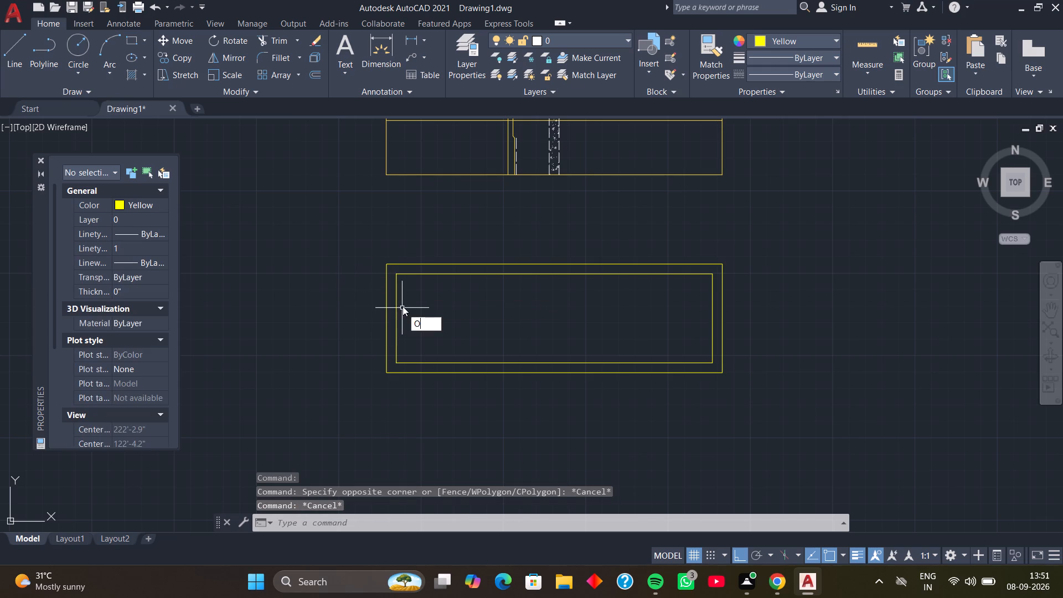
key("space")
key("space")
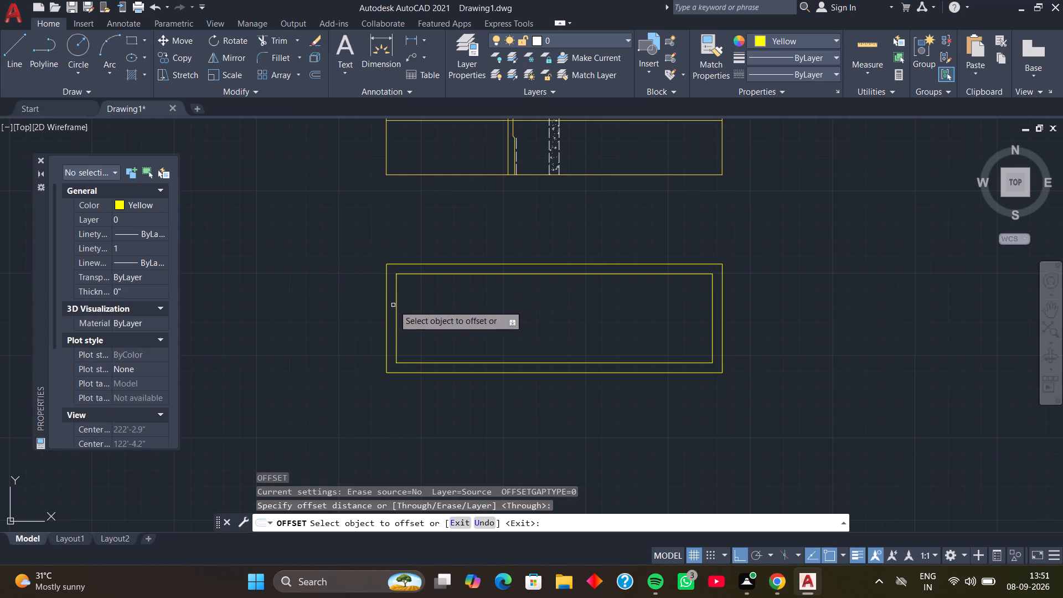
left_click(397, 306)
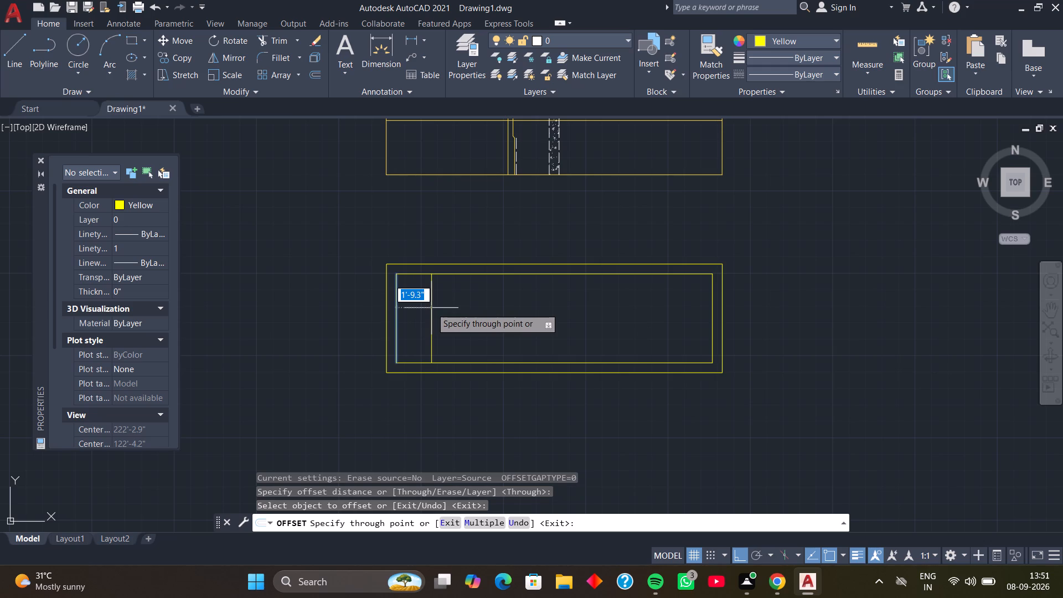
left_click(551, 362)
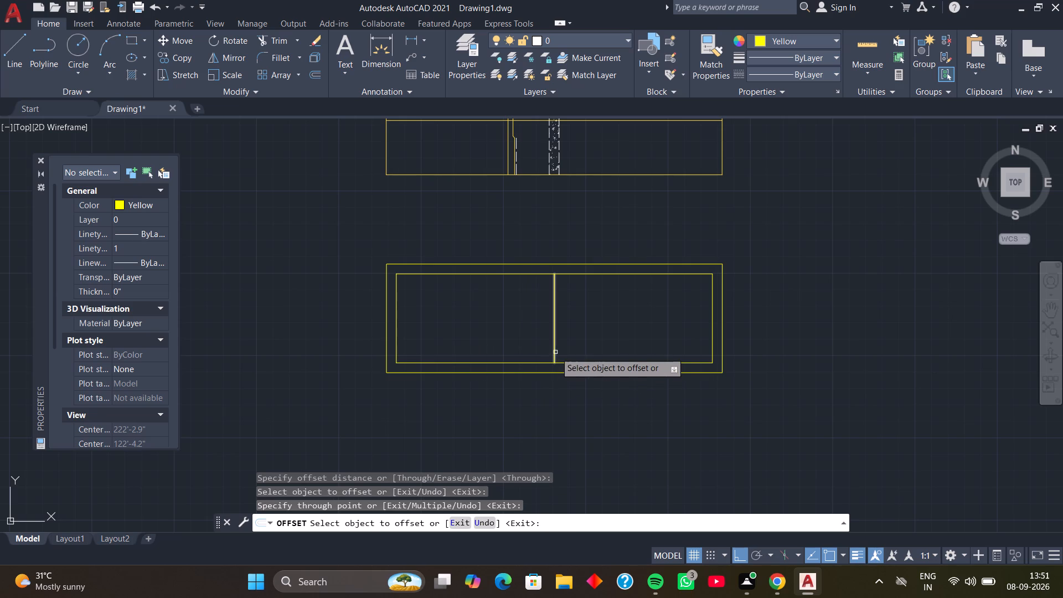
Offset the centre line 3 inches to the right, and offset that new line 6 inches back to the left.
left_click(555, 352)
key("3")
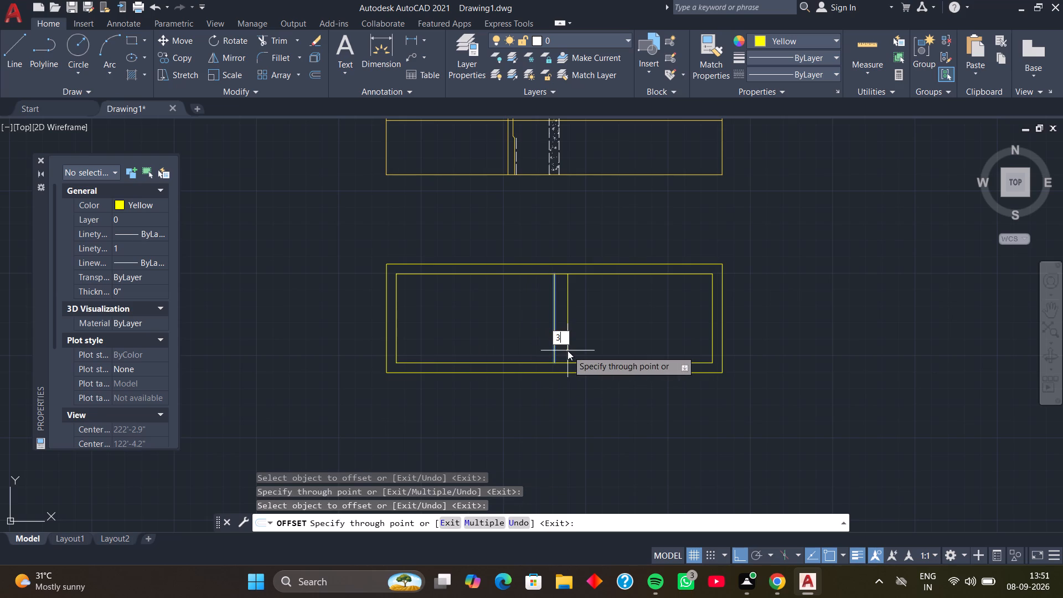
key("Return")
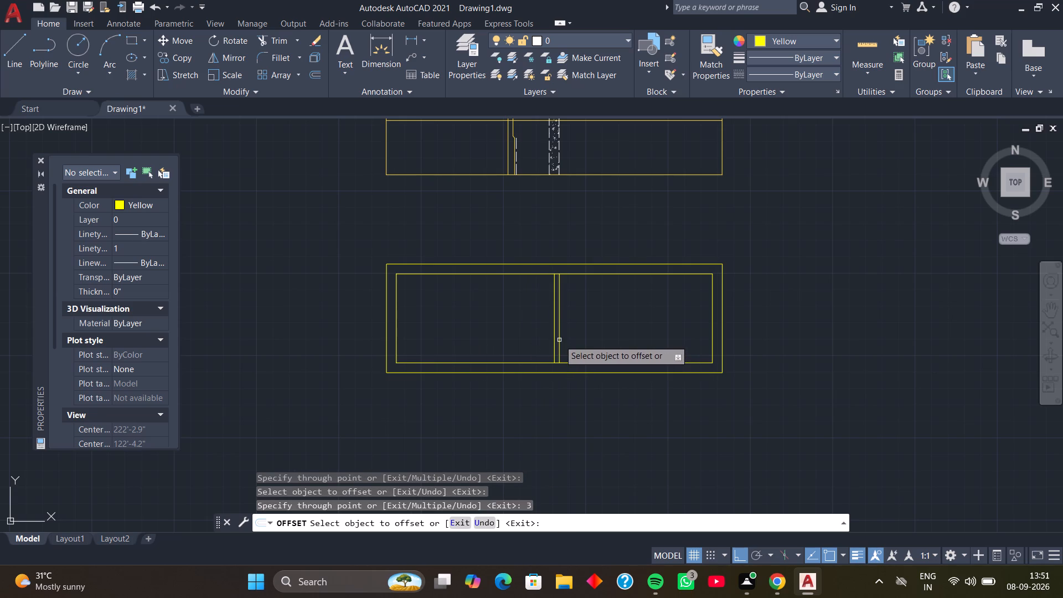
left_click(559, 340)
key("6")
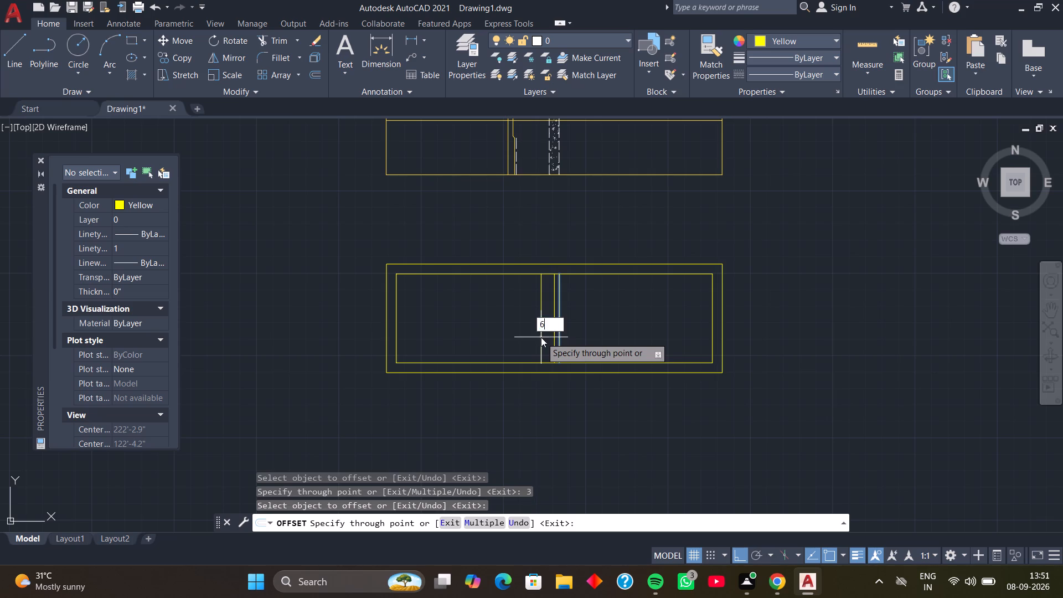
key("Return")
key("space")
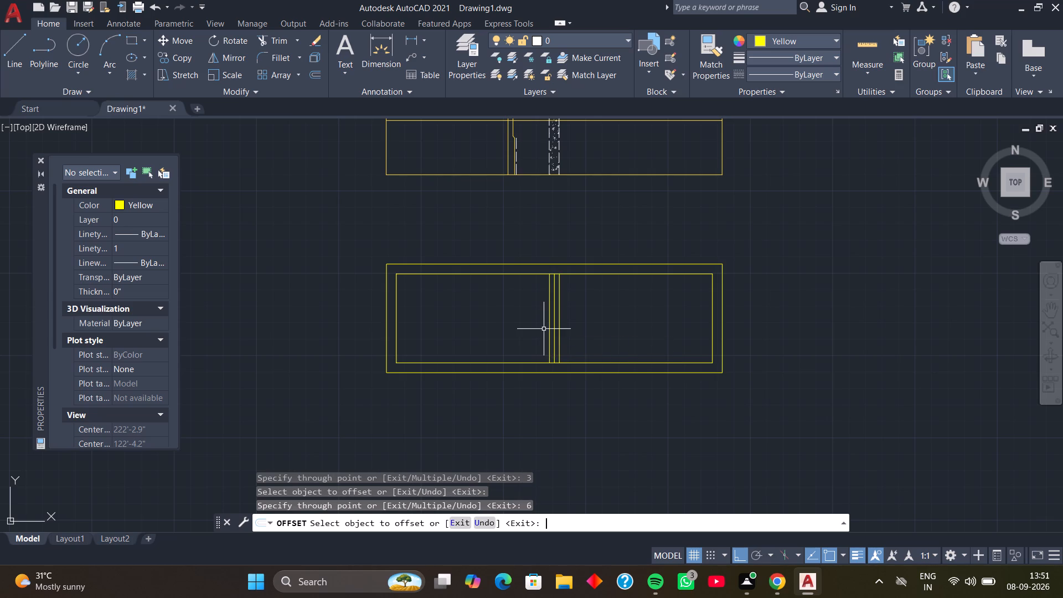
Delete the middle of the three vertical lines, leaving the pair that forms the 6-inch central partition.
scroll(544, 329, "up", 3)
left_click(580, 332)
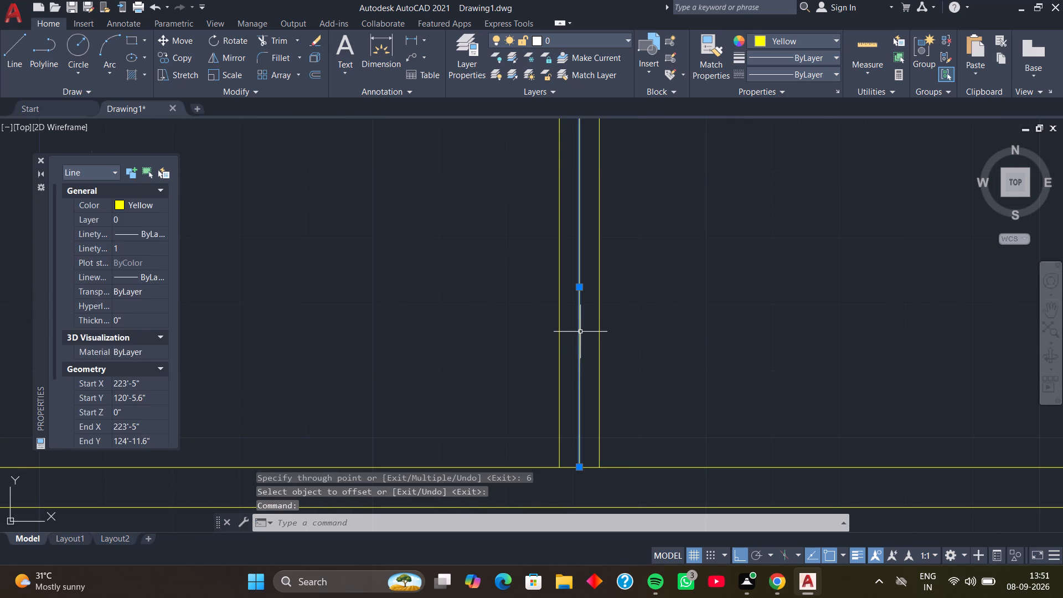
key("Delete")
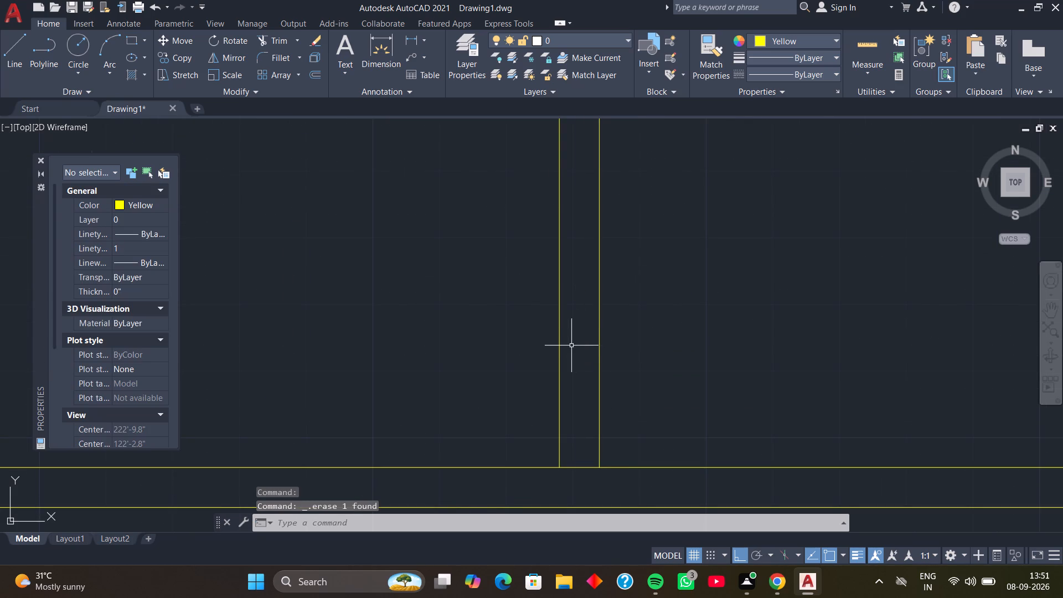
Draw lines from the inner top-left corner: 3 inches down, 4 inches right, 1 inch down, and back to the inner left edge.
scroll(565, 338, "down", 2)
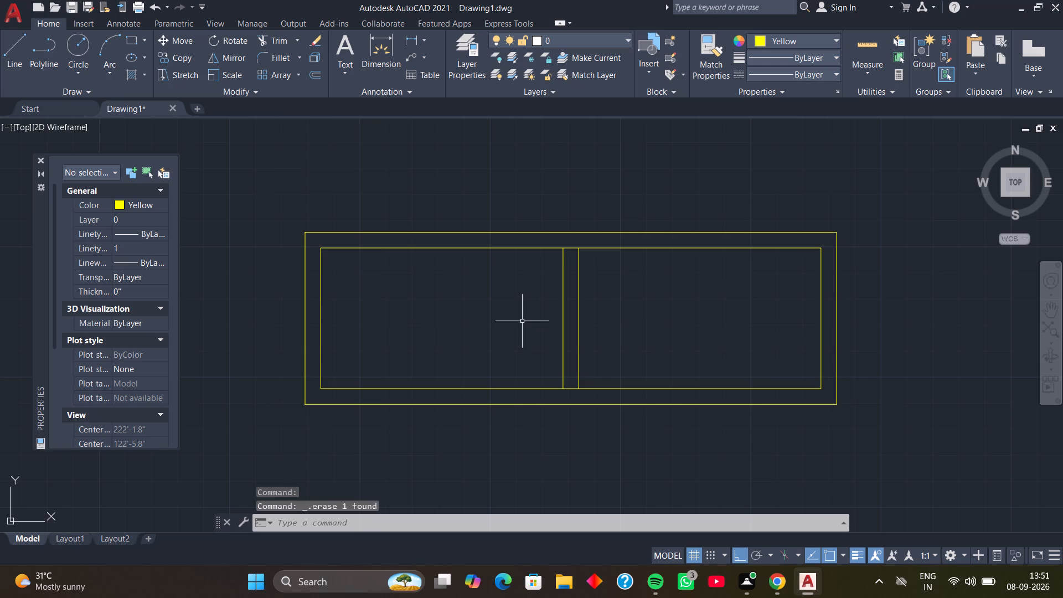
middle_click_drag(483, 321, 483, 323)
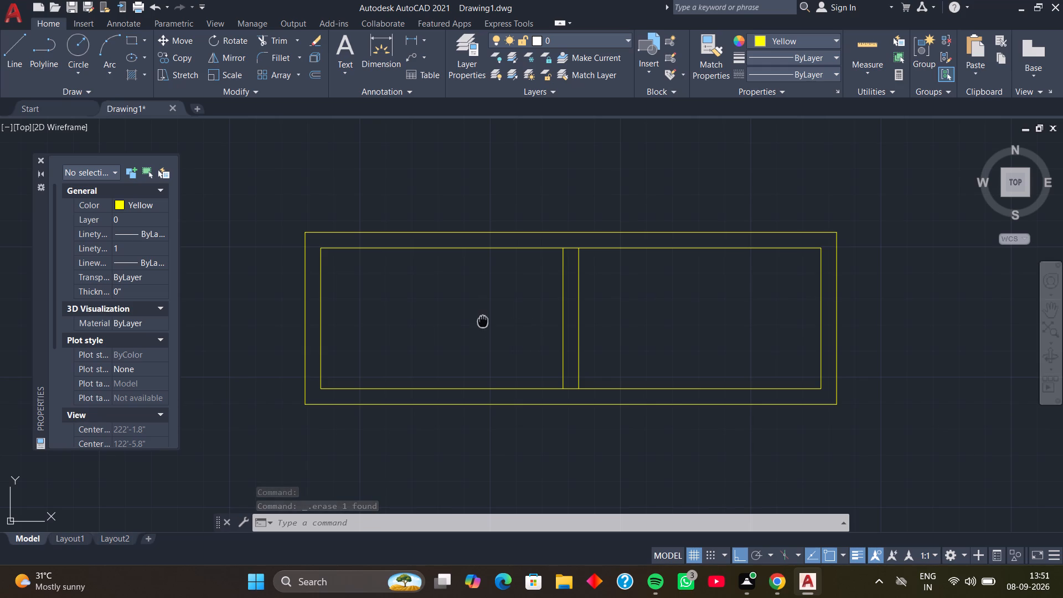
middle_click_drag(483, 323, 488, 337)
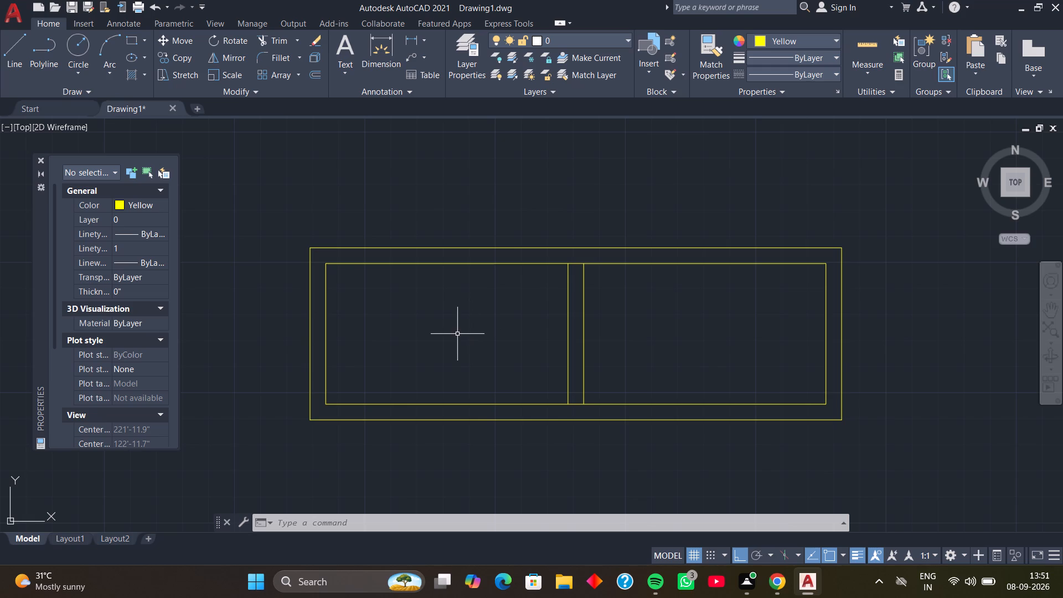
middle_click_drag(405, 322, 440, 316)
scroll(405, 311, "down", 1)
middle_click(405, 311)
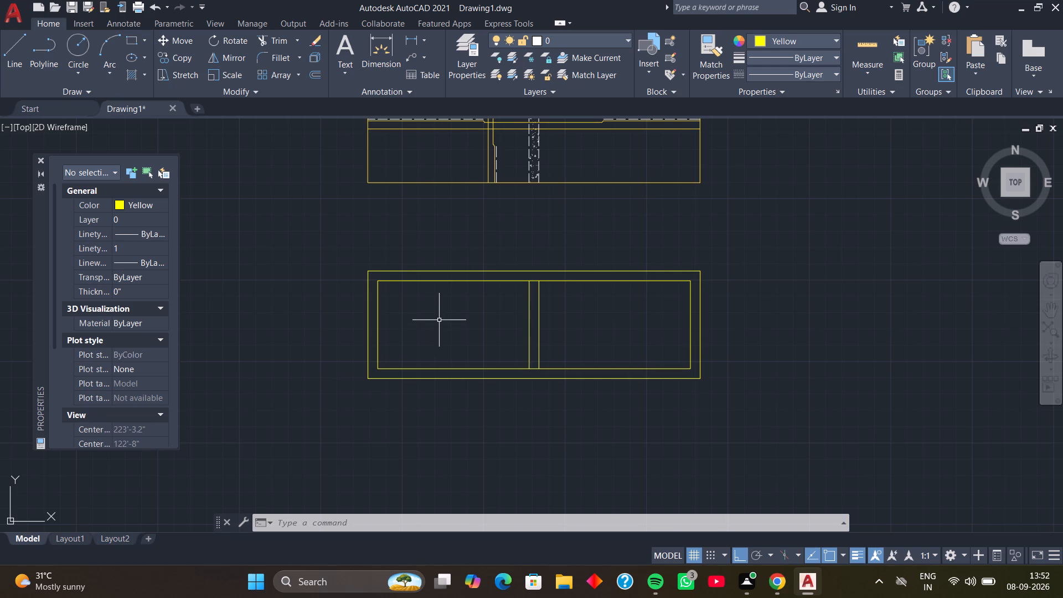
middle_click_drag(394, 319, 394, 314)
middle_click(394, 314)
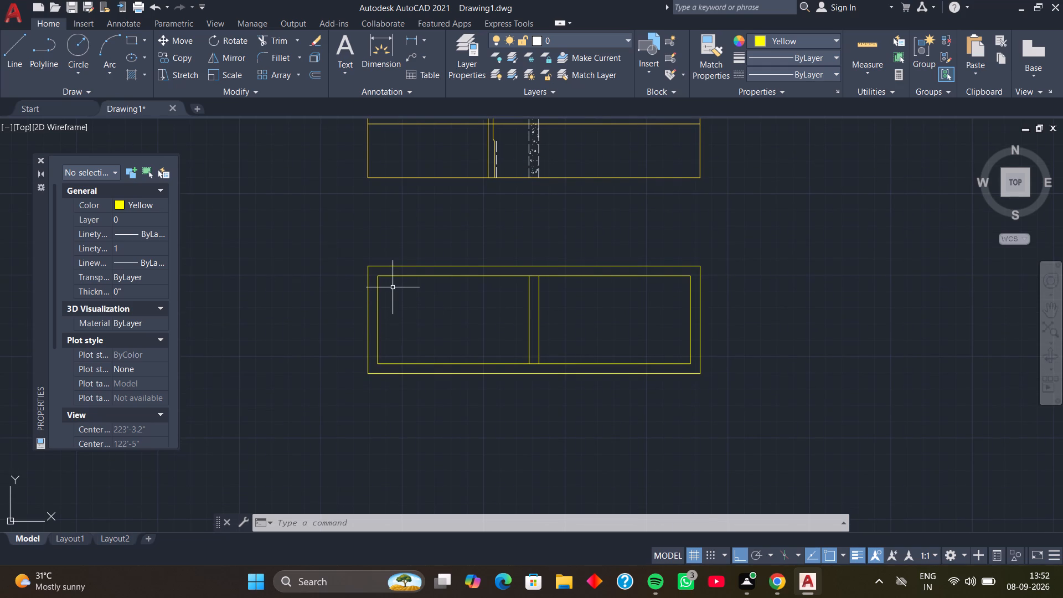
scroll(391, 286, "up", 2)
middle_click_drag(391, 286, 436, 326)
middle_click(412, 326)
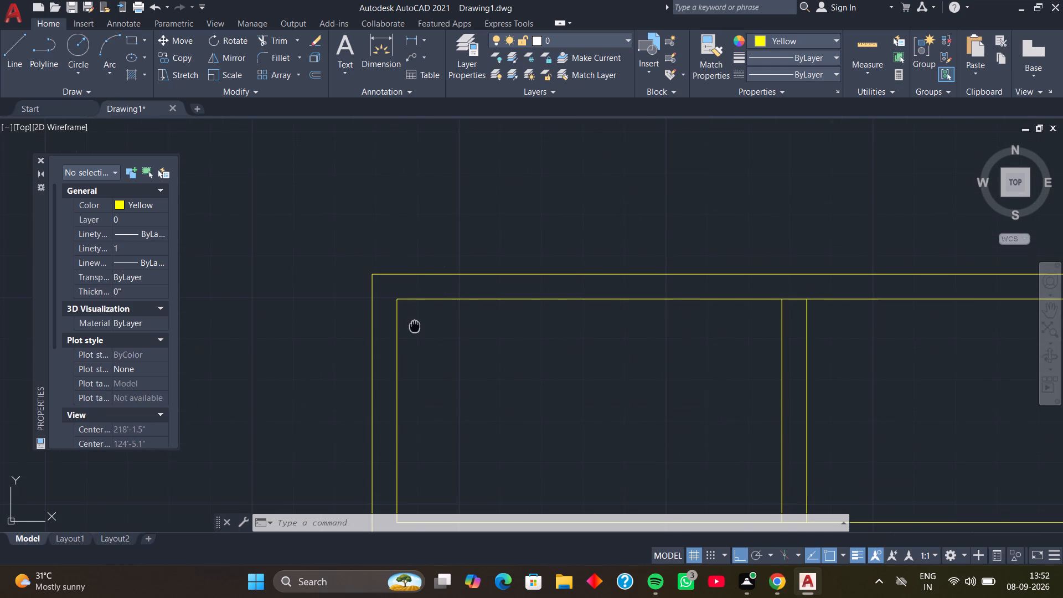
type("L")
key("space")
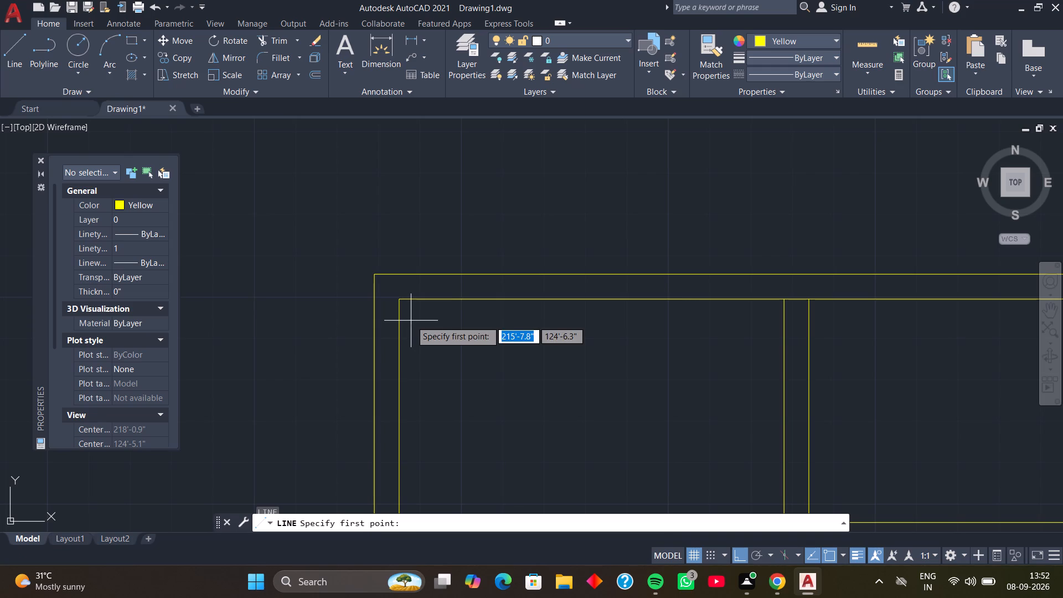
left_click(397, 302)
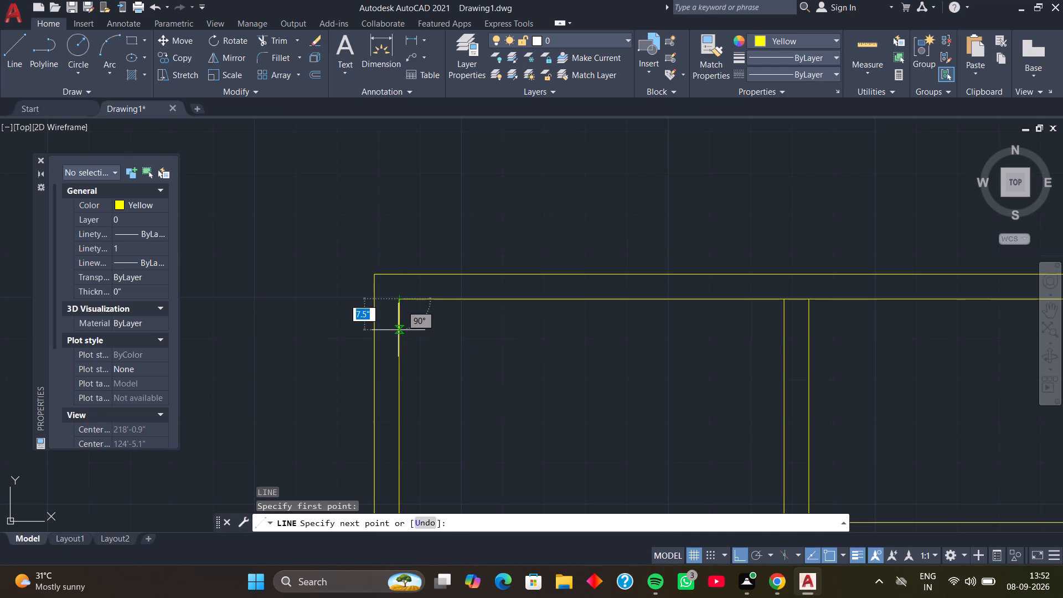
key("3")
key("Return")
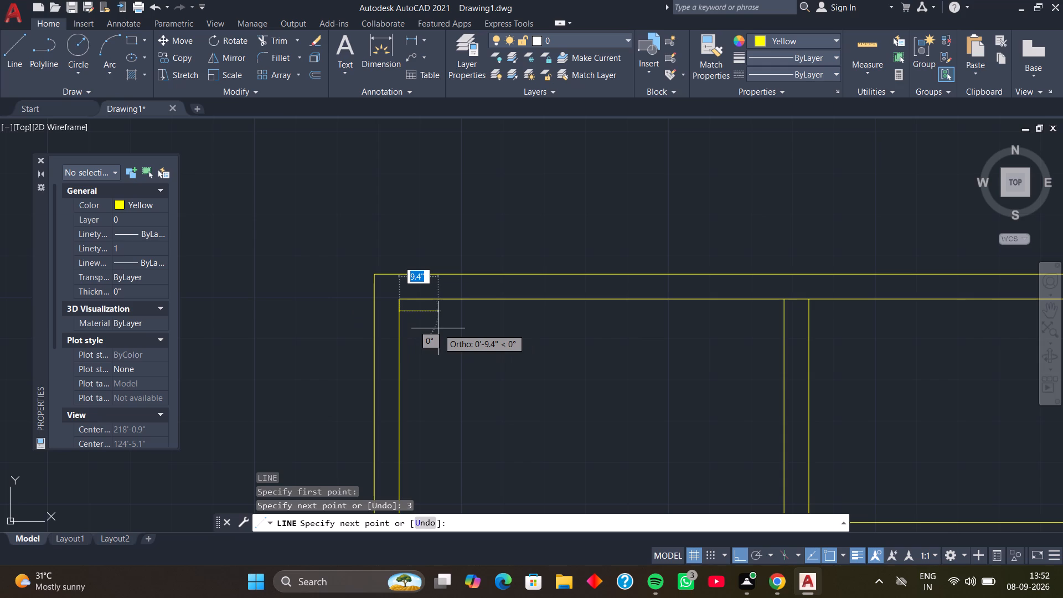
key("4")
key("Return")
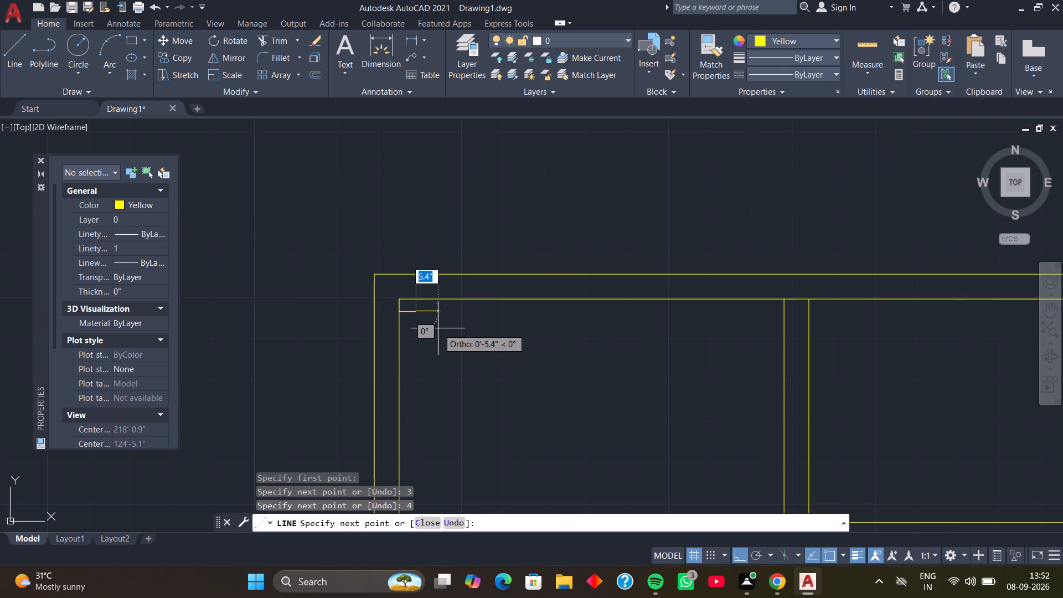
scroll(414, 339, "up", 2)
key("1")
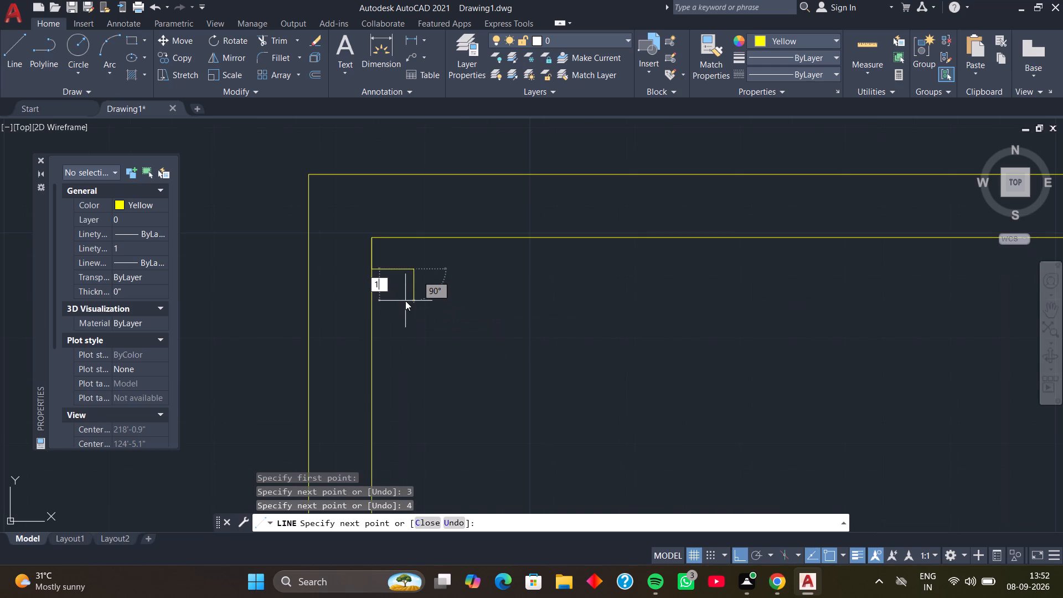
key("Return")
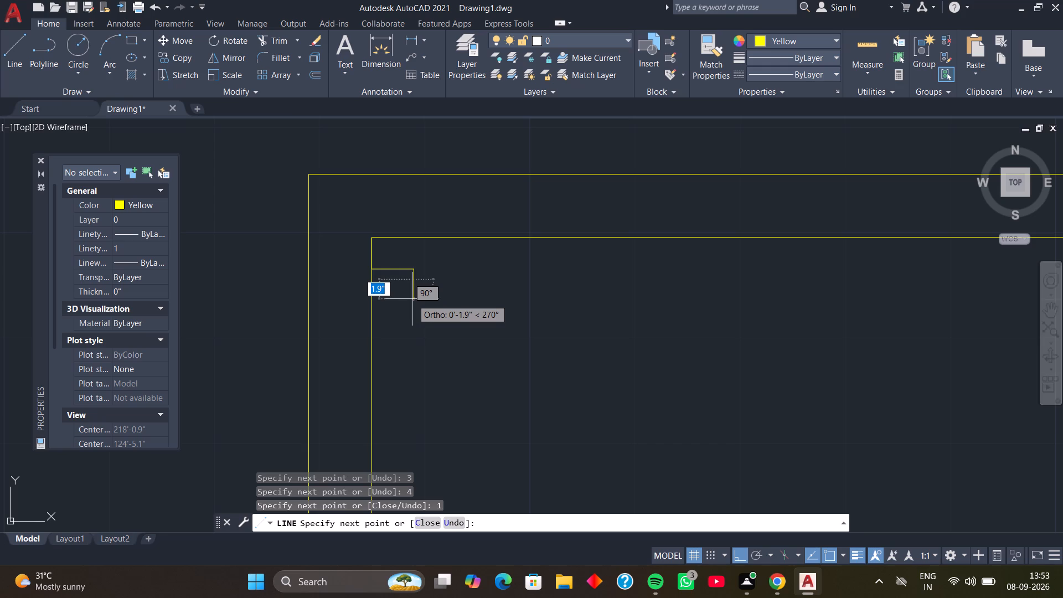
left_click(373, 282)
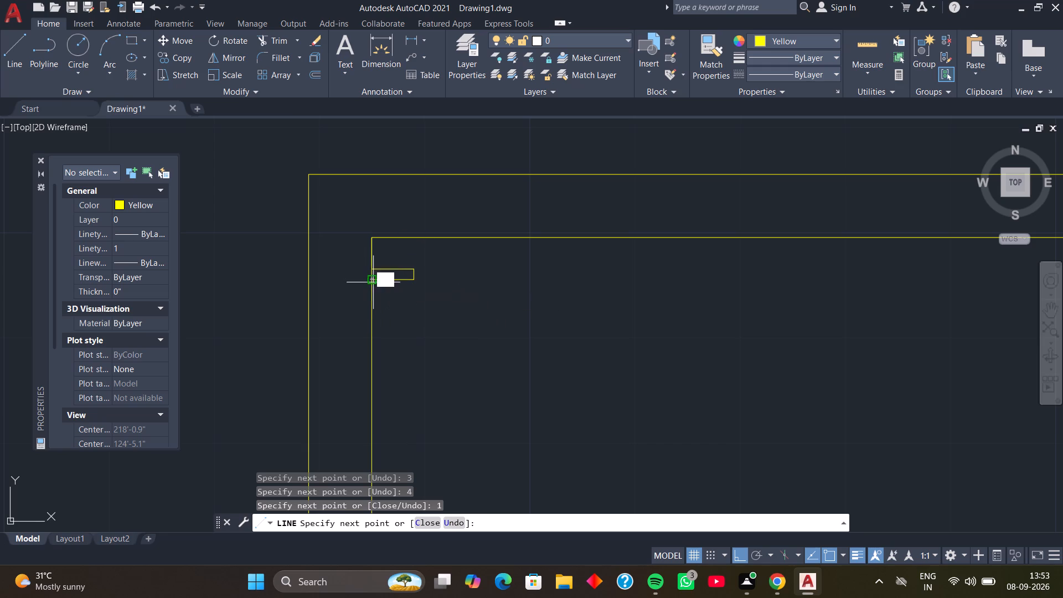
Continue the line across the wall to its outer edge, 9 inches outward, 1 inch up, and back to the outer edge.
left_click(306, 279)
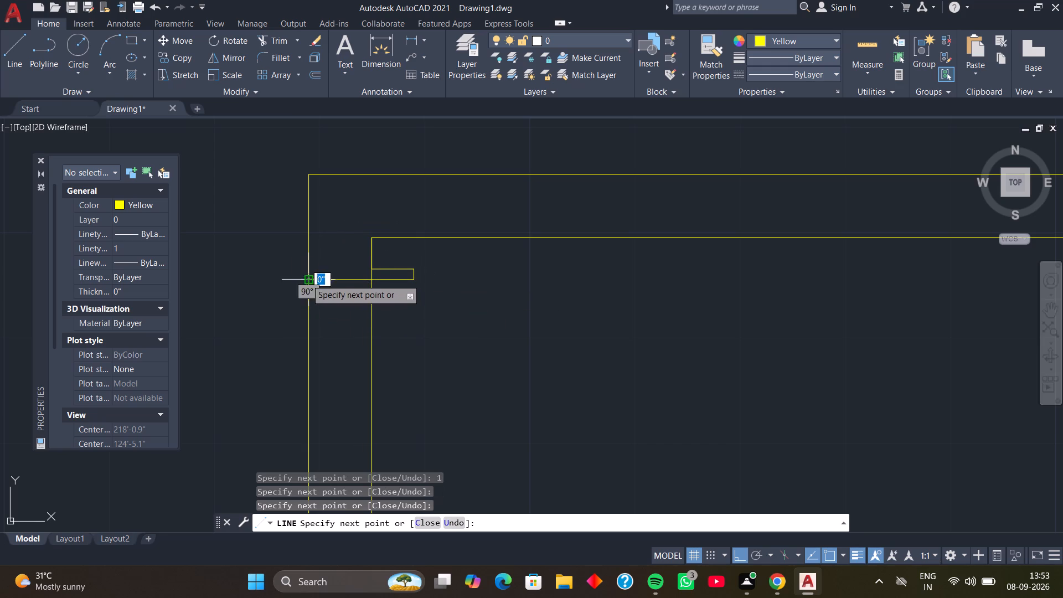
middle_click_drag(216, 275, 303, 283)
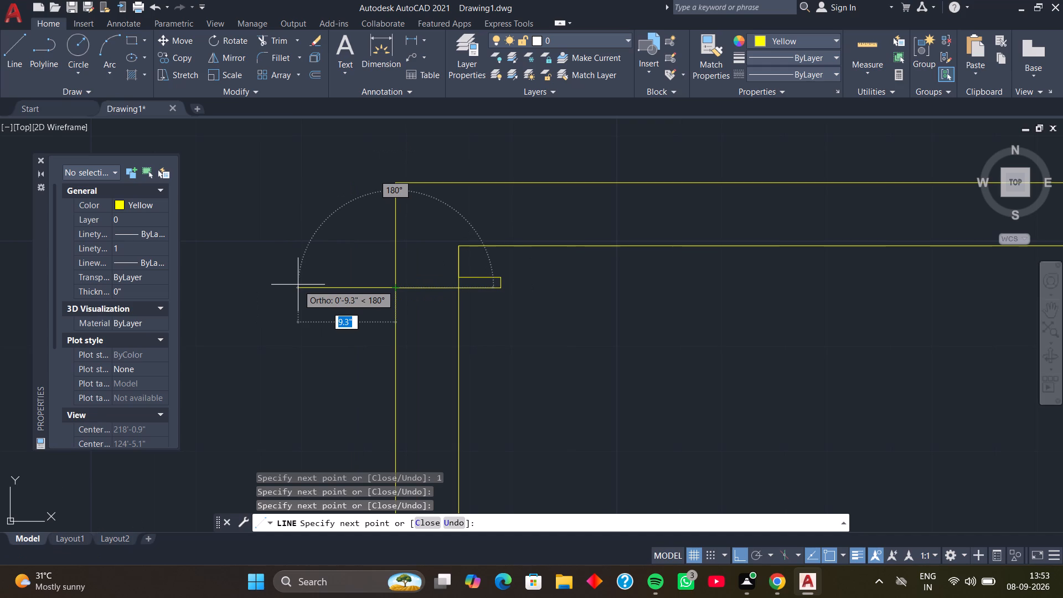
key("9")
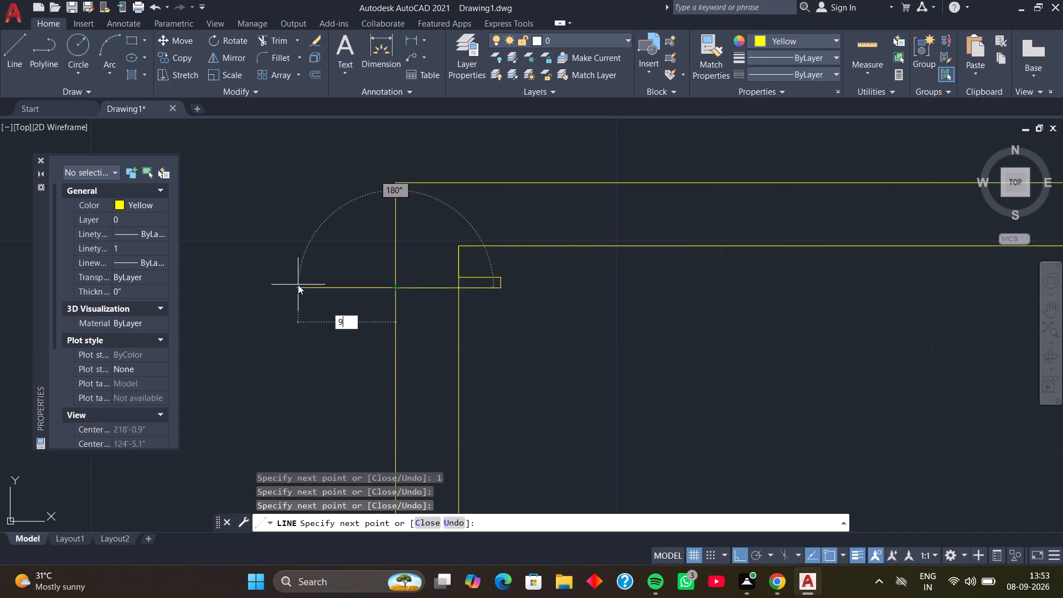
key("Return")
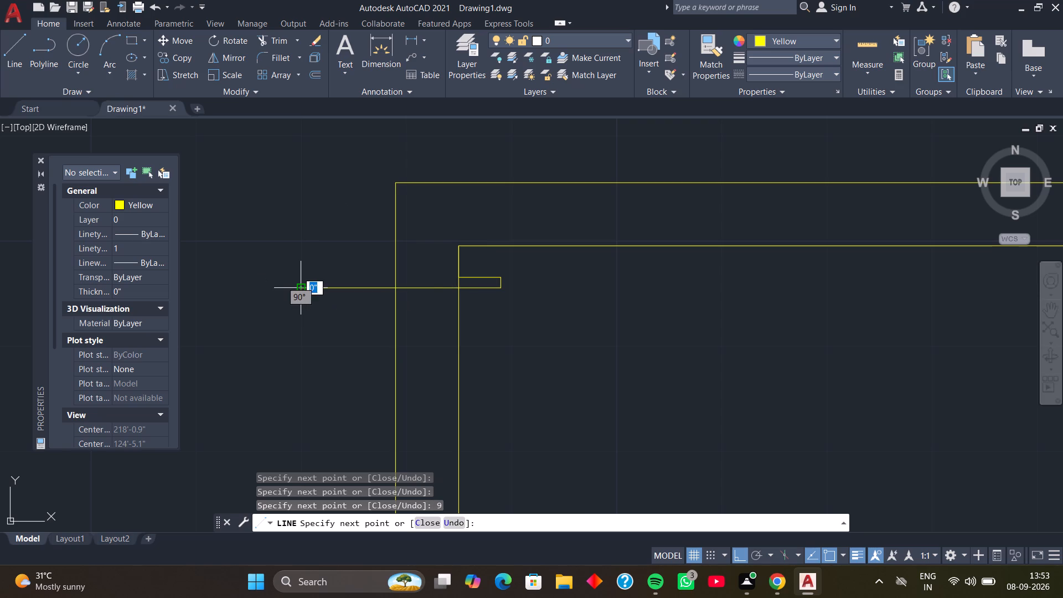
key("1")
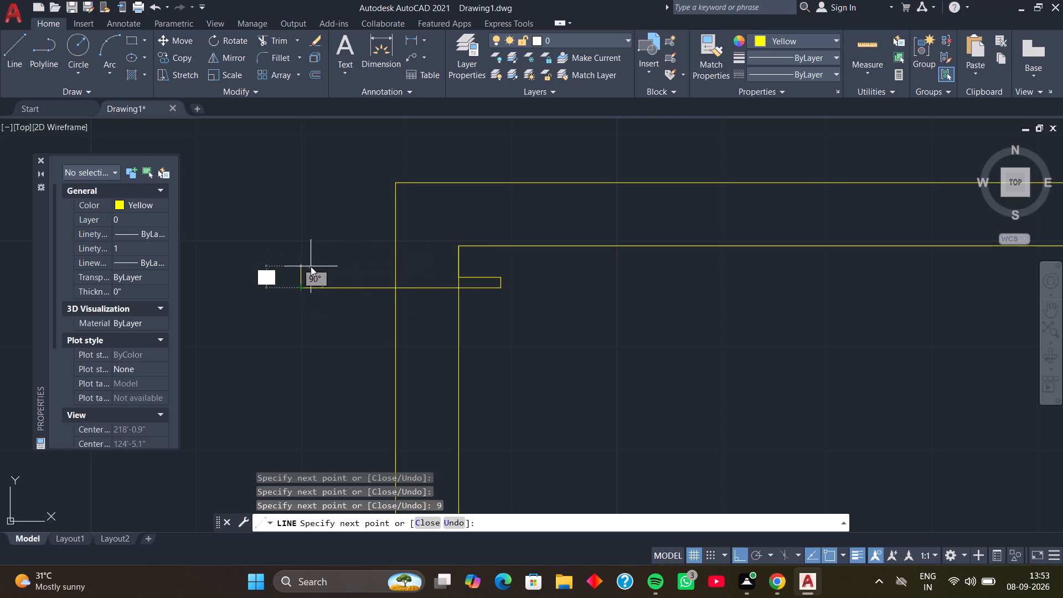
key("Return")
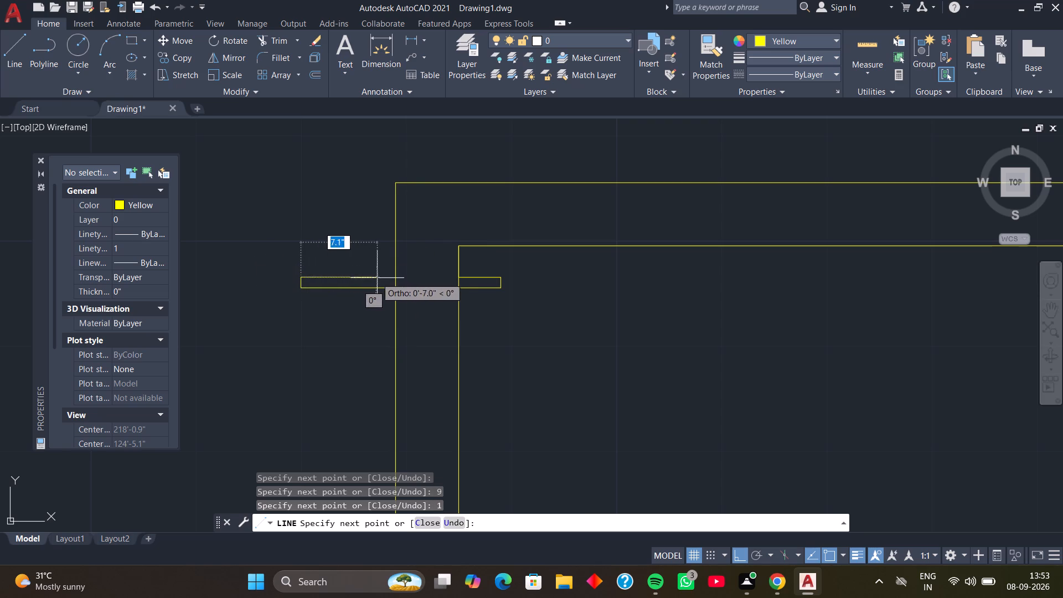
left_click(395, 278)
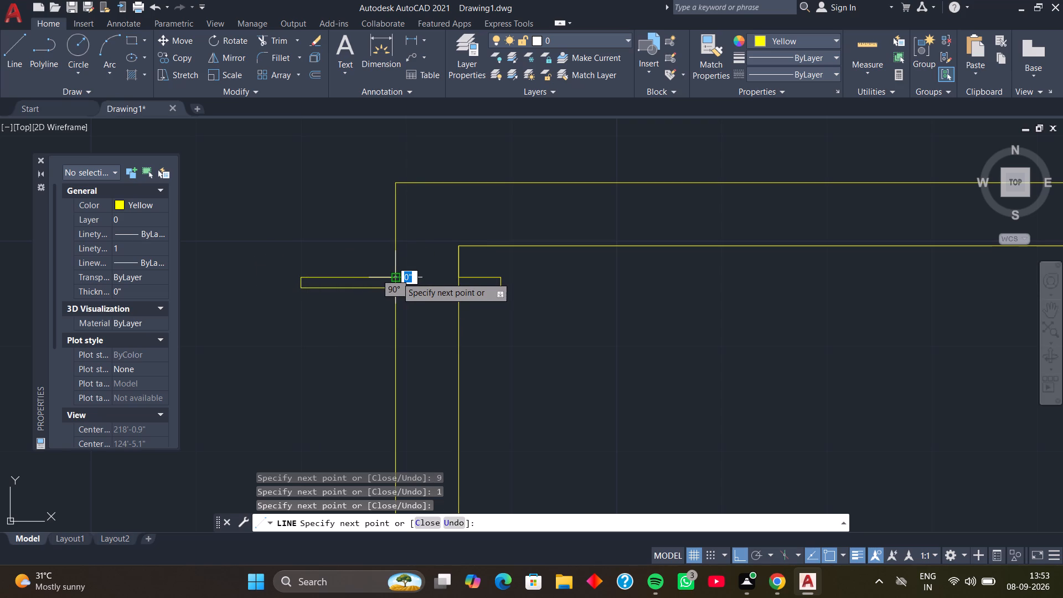
key("space")
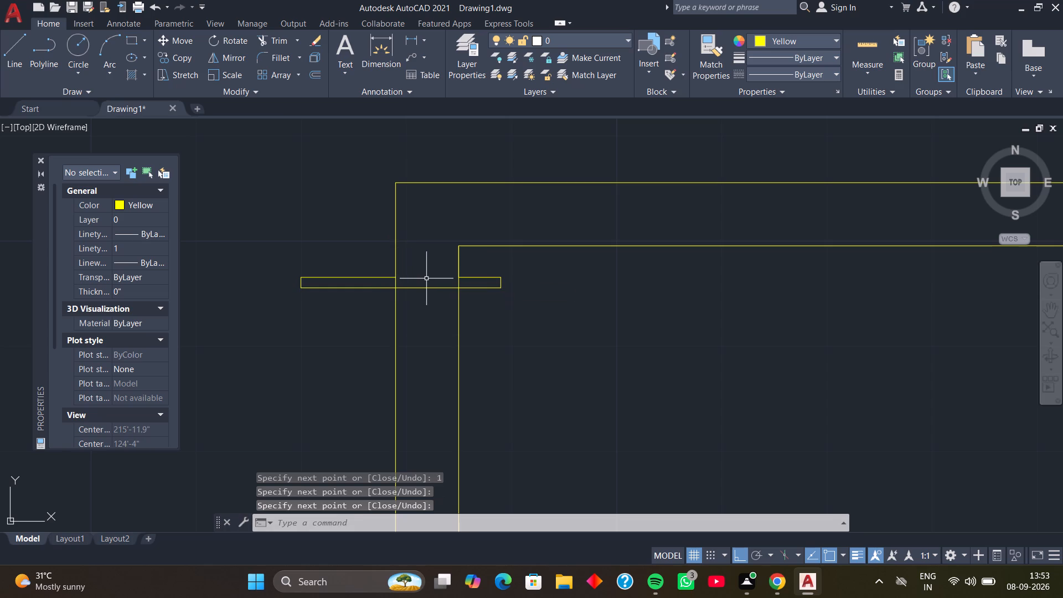
Trim away the line crossing the wall thickness and the short vertical line closing the inner projection's end.
type("TR")
key("space")
left_click_drag(426, 279, 425, 298)
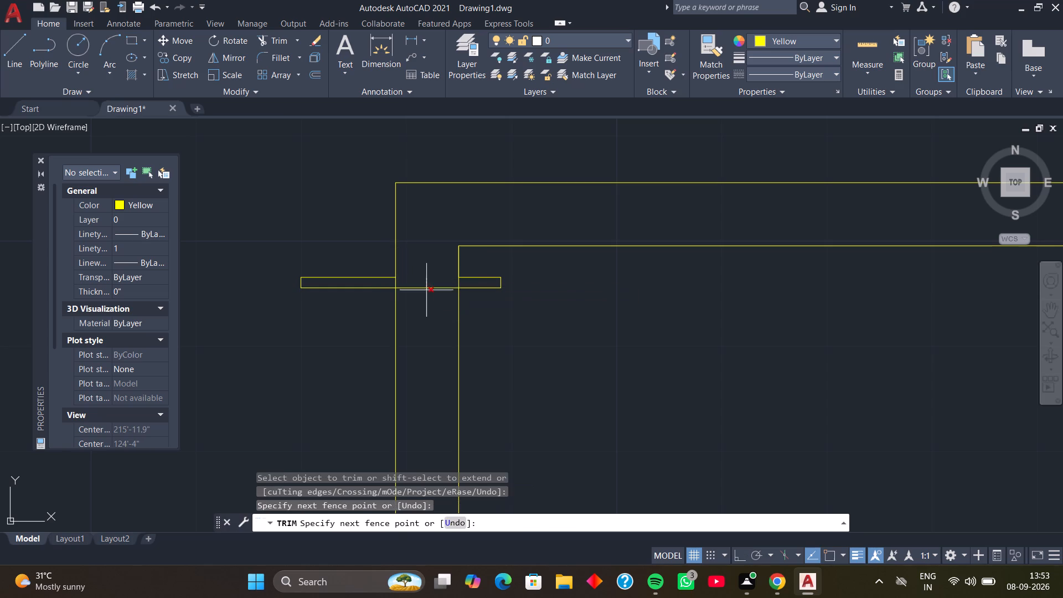
left_click_drag(425, 298, 425, 302)
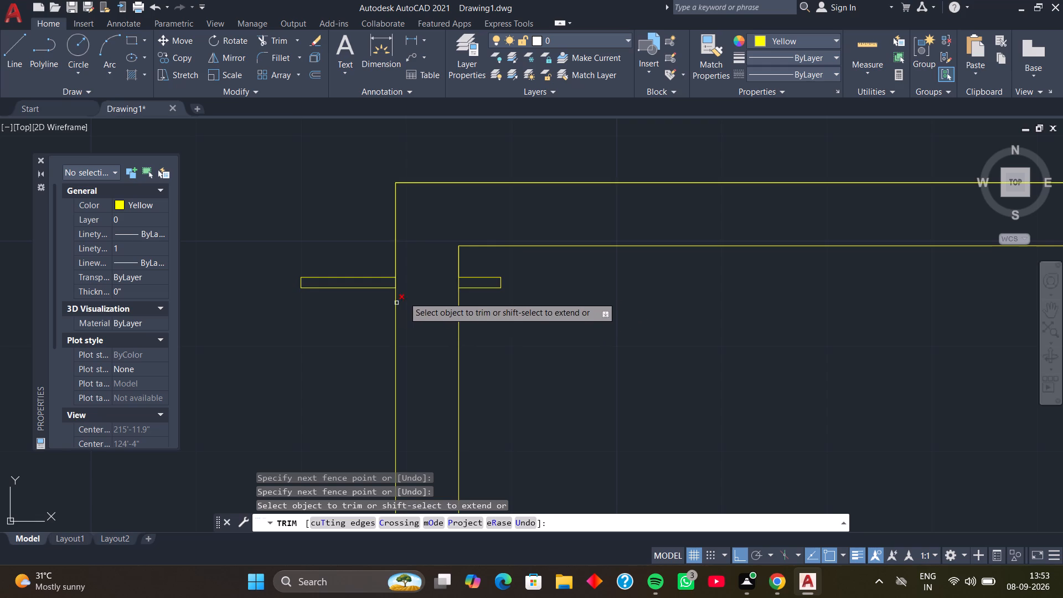
scroll(503, 285, "up", 2)
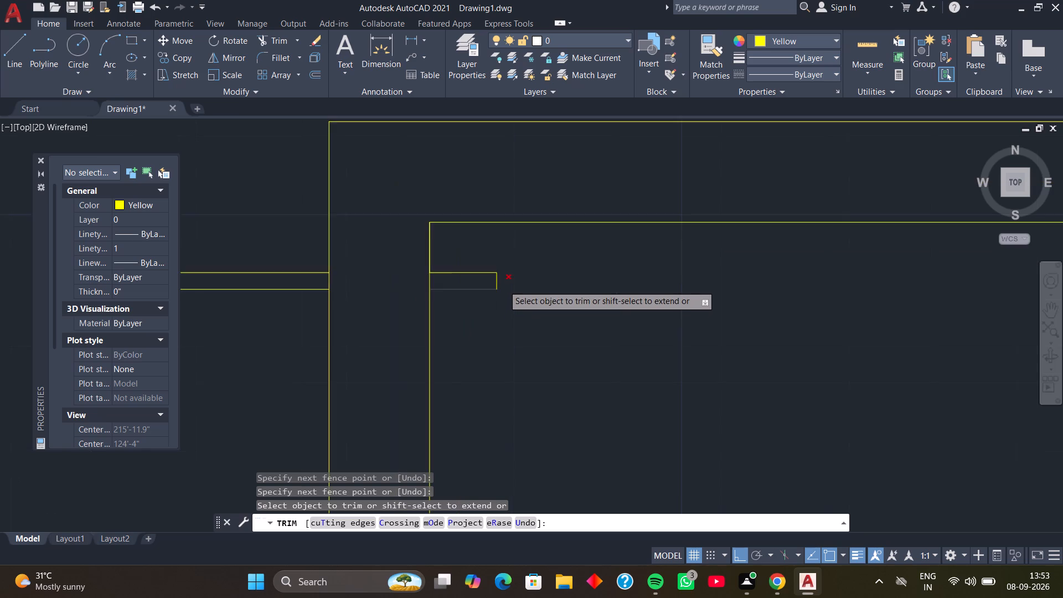
scroll(503, 281, "up", 2)
middle_click_drag(499, 280, 476, 285)
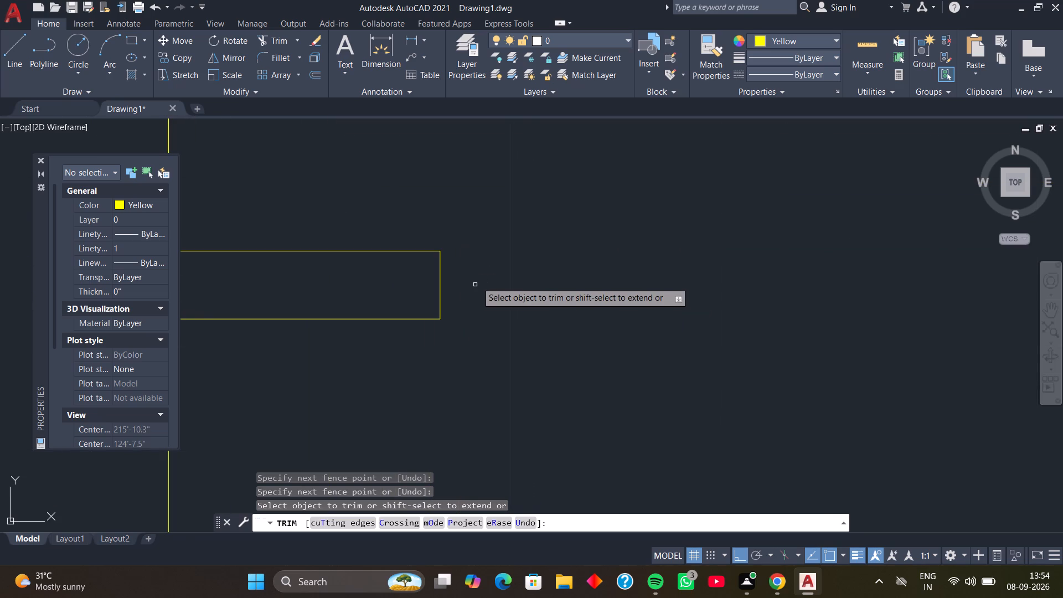
middle_click_drag(474, 291, 462, 287)
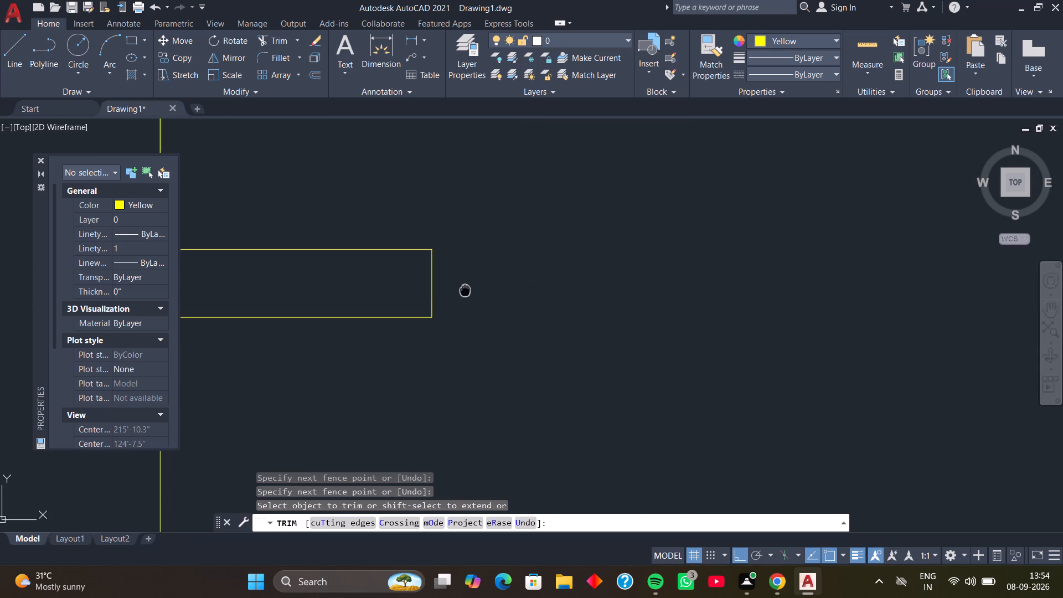
middle_click_drag(462, 287, 460, 286)
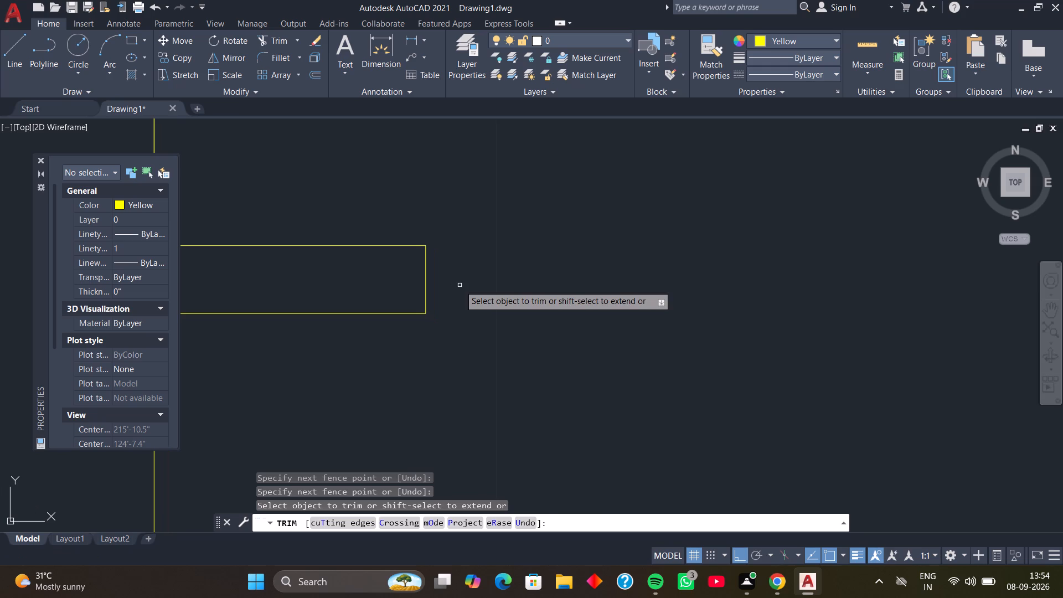
middle_click_drag(460, 285, 439, 282)
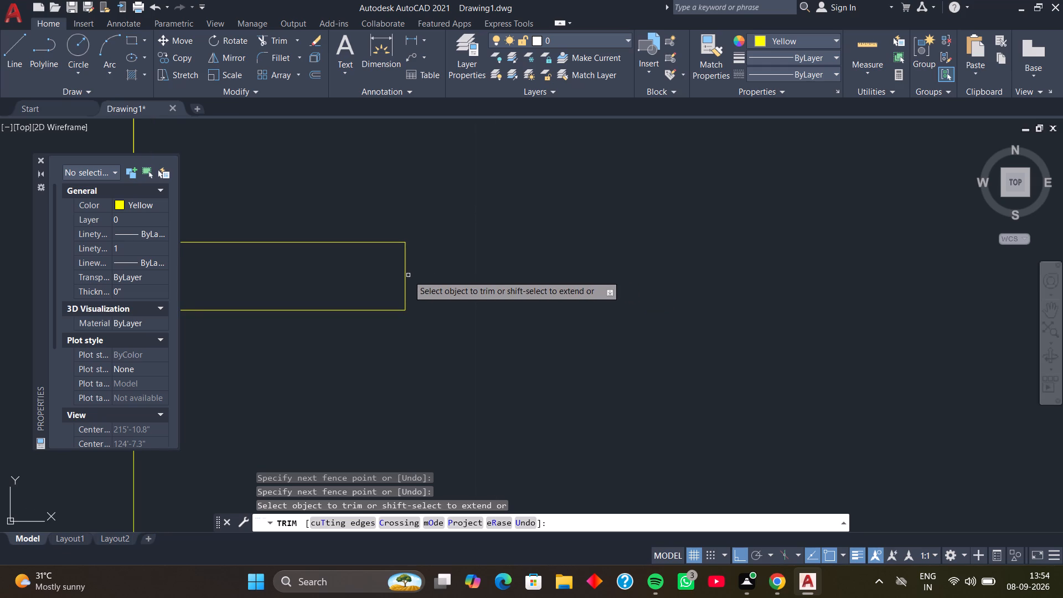
left_click(406, 275)
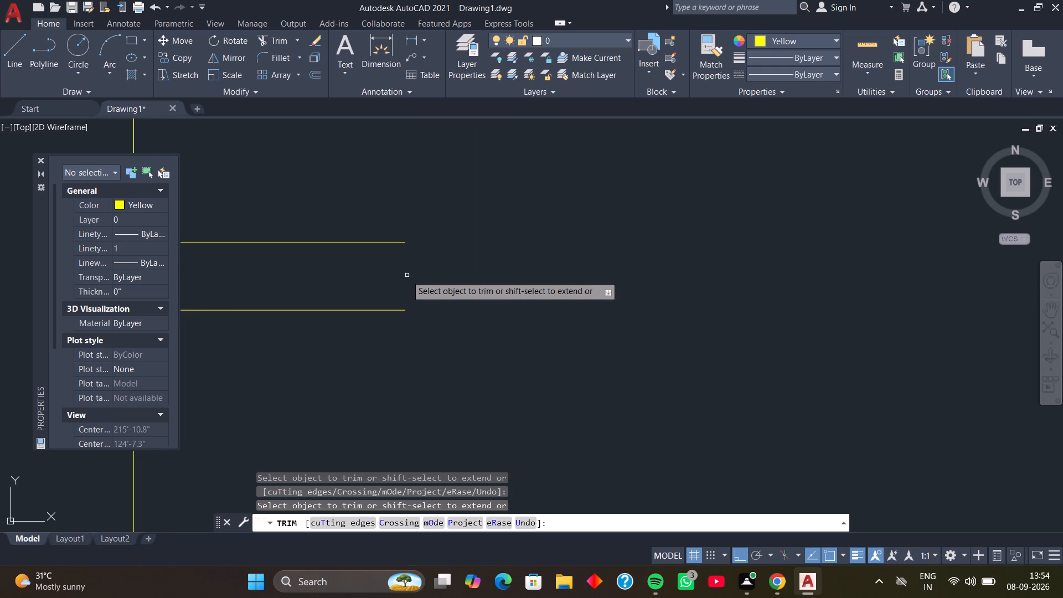
key("space")
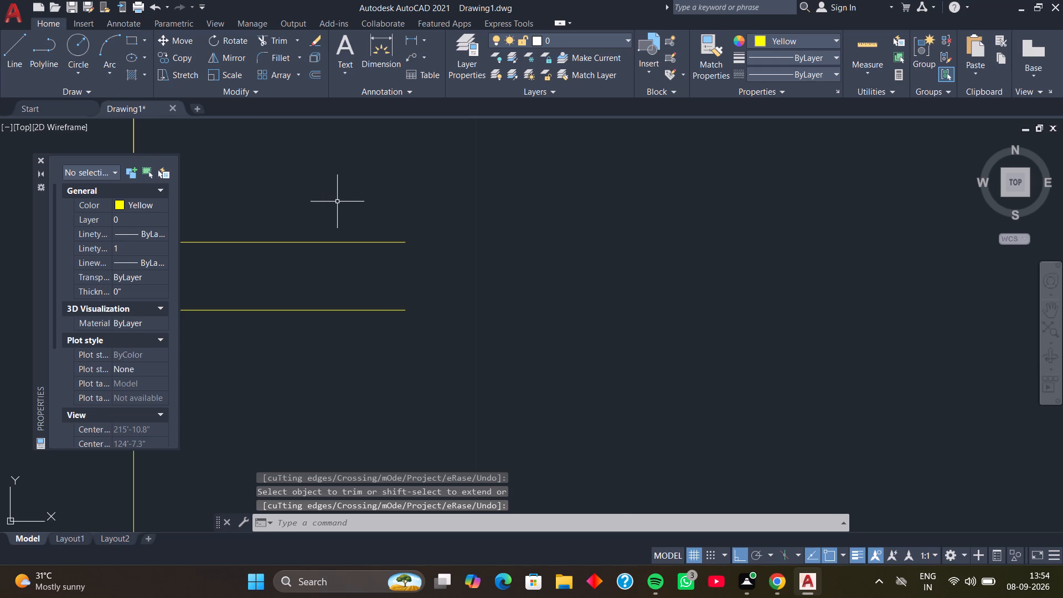
Draw a narrow ellipse across the inner projection's open end, 1 inch tall with a half-width of about 0.2 inch.
key("e")
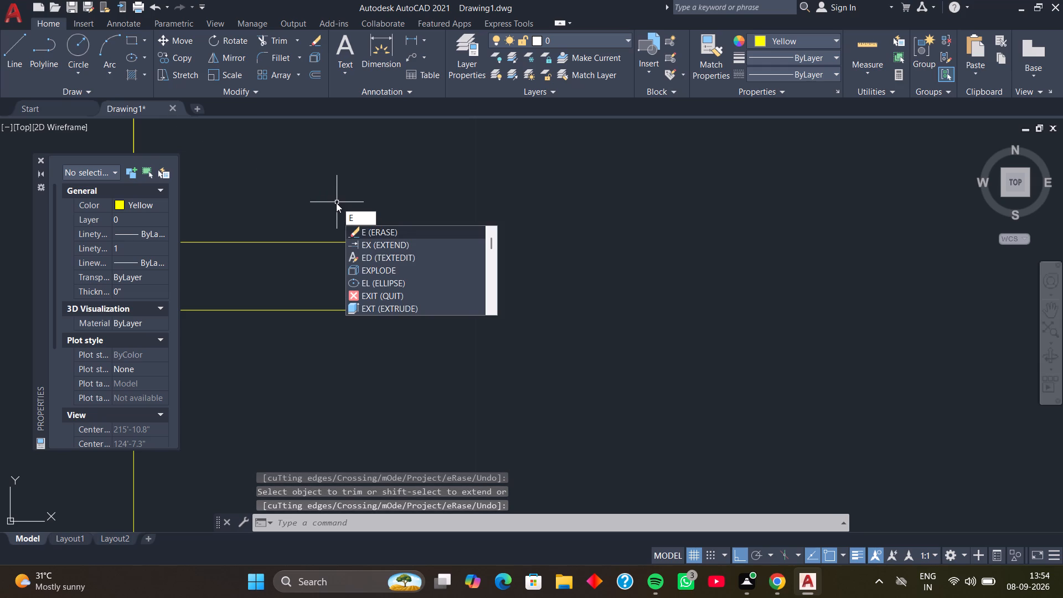
left_click(399, 283)
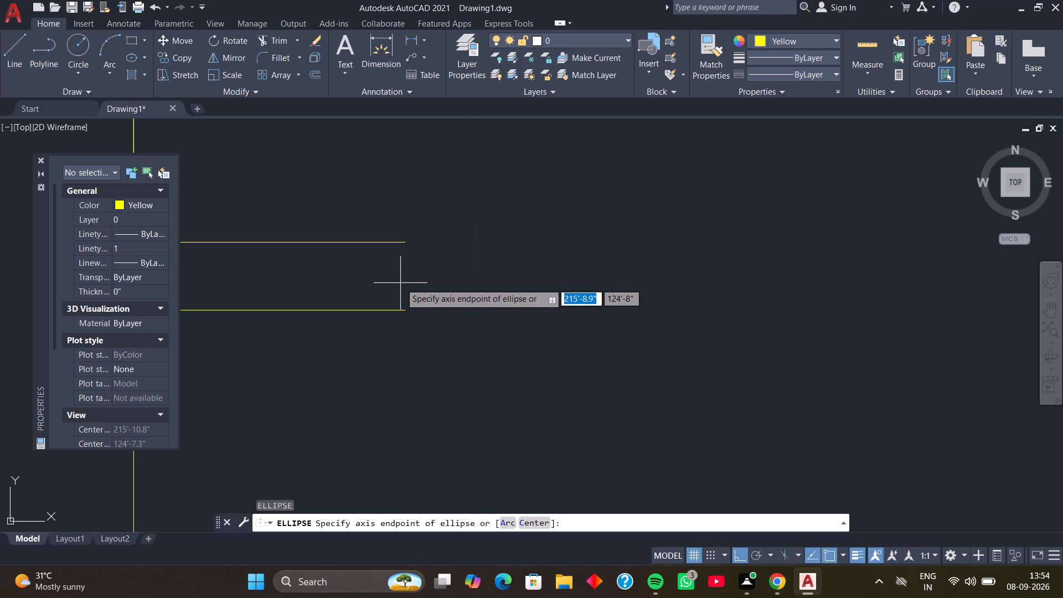
left_click(406, 244)
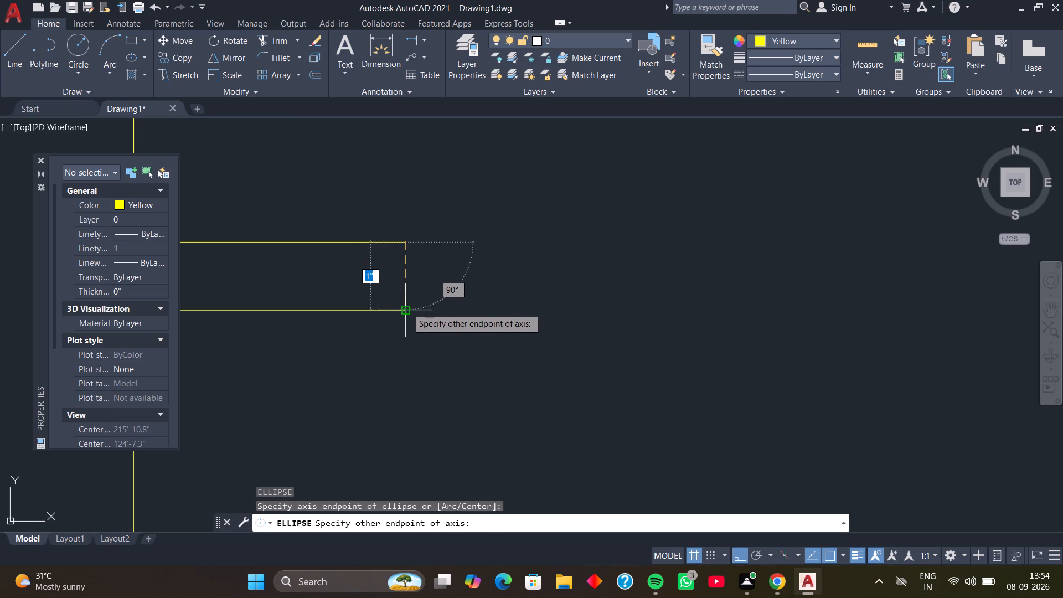
left_click(407, 308)
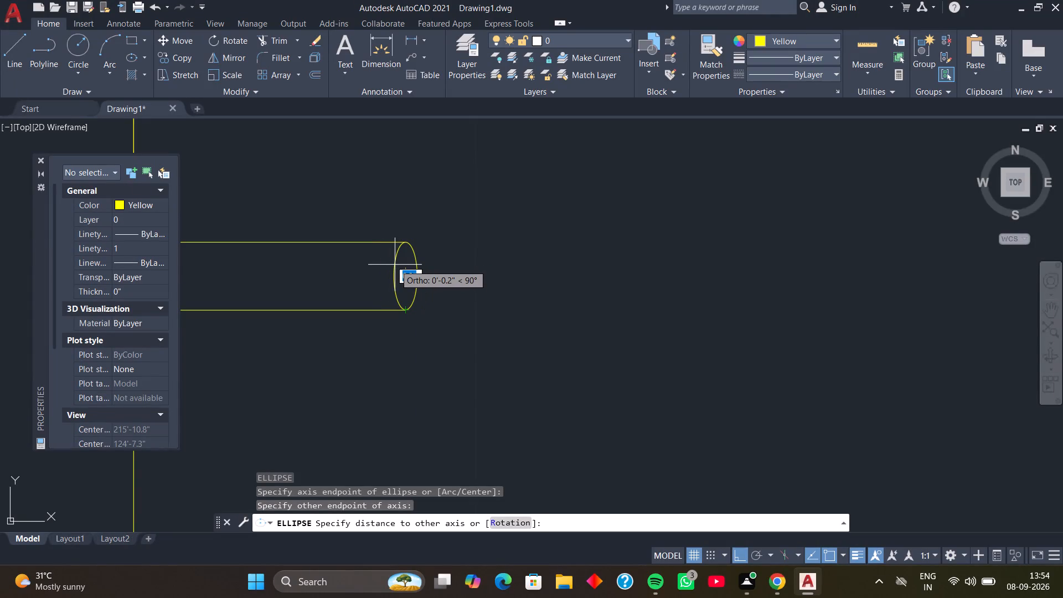
left_click(395, 265)
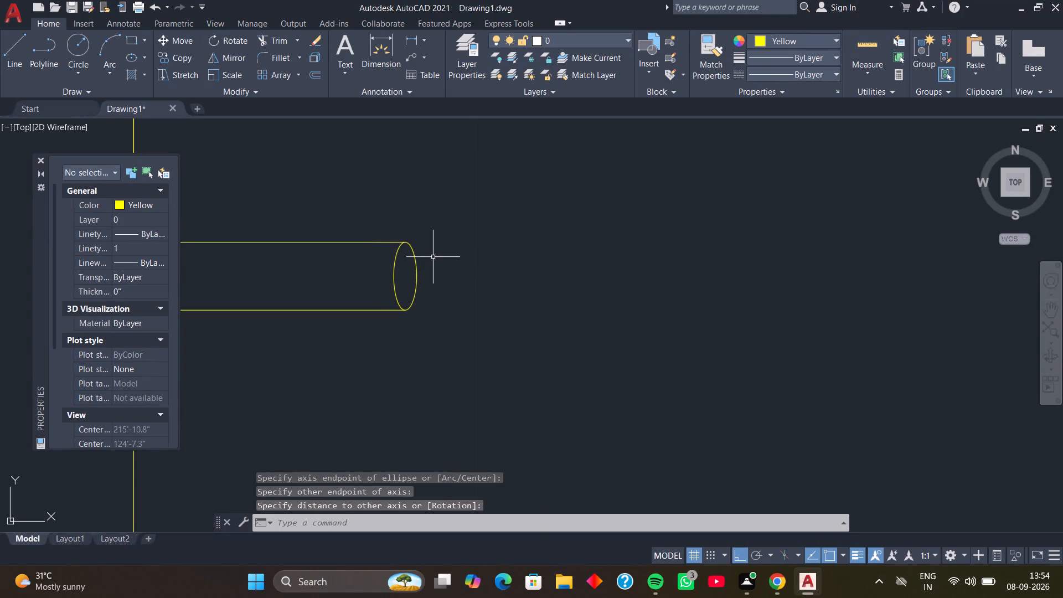
Copy the ellipse from its top point to the top corner of the outer projection's far end.
scroll(432, 255, "down", 1)
middle_click_drag(435, 260, 523, 229)
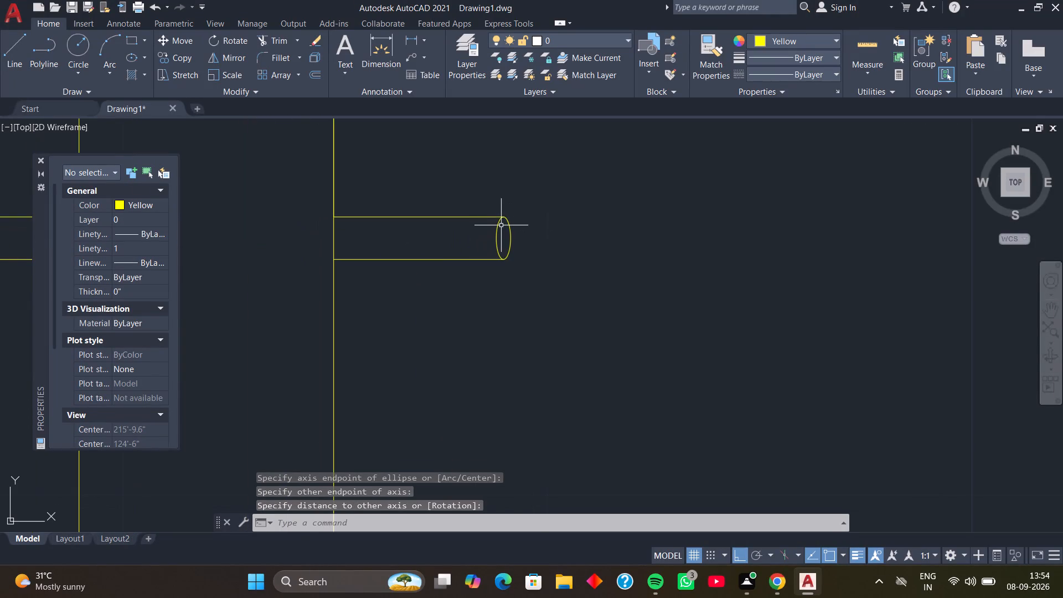
left_click(496, 228)
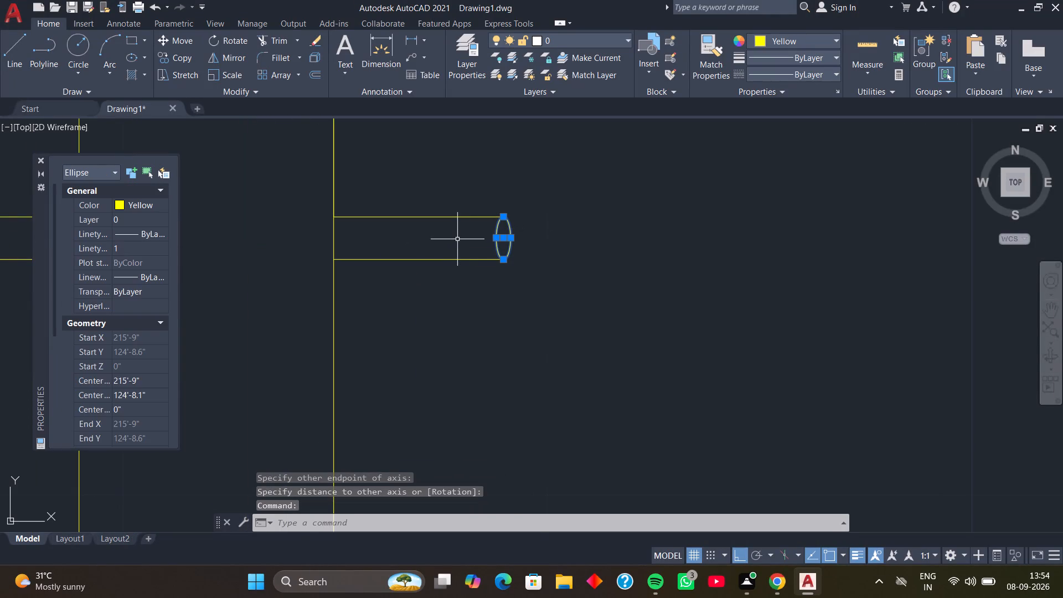
type("CO")
key("space")
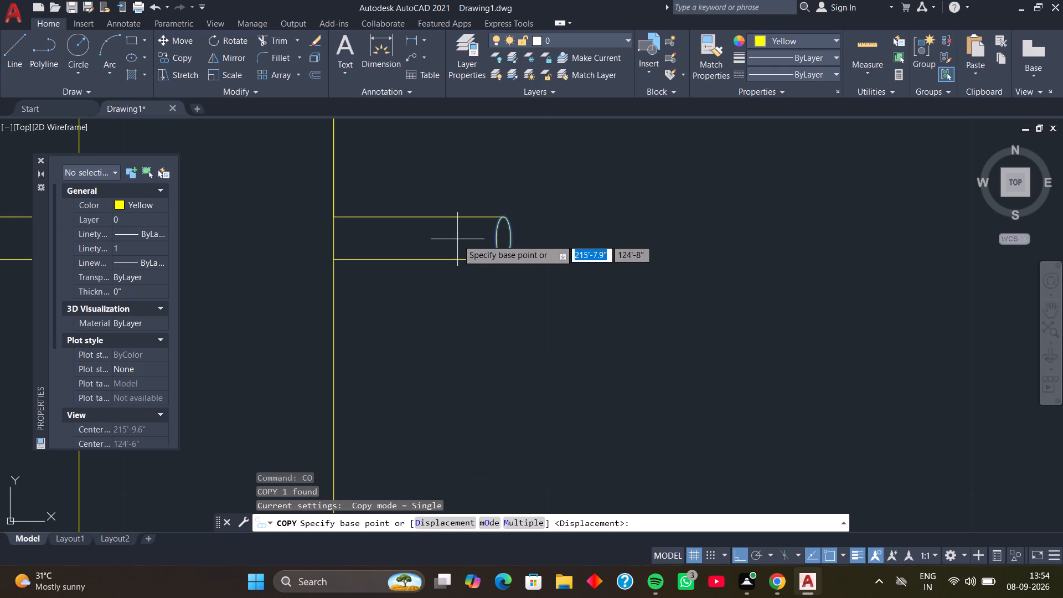
left_click(504, 219)
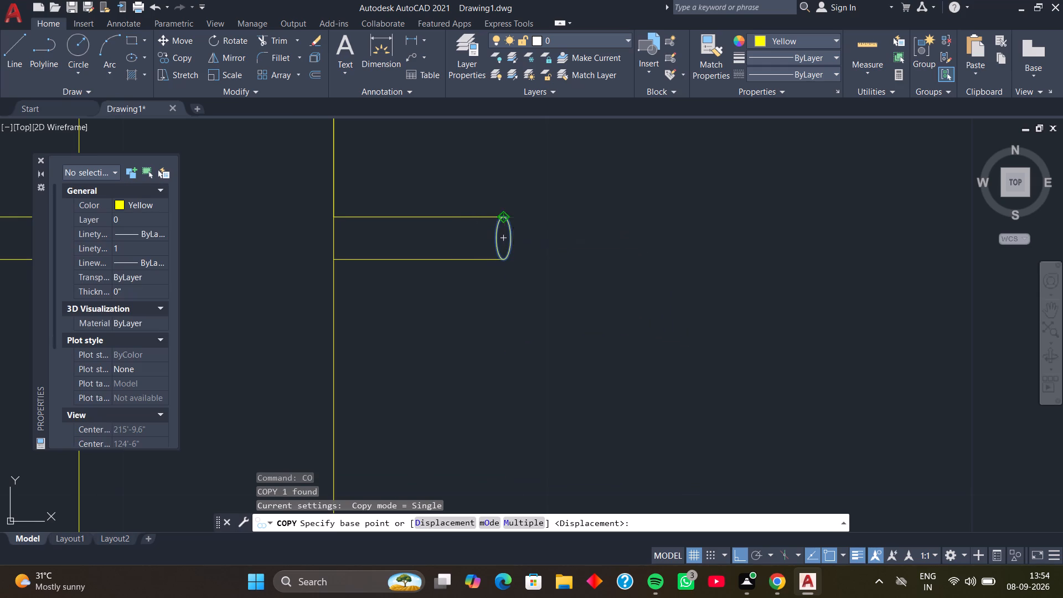
scroll(366, 222, "down", 1)
middle_click_drag(352, 232, 556, 251)
middle_click_drag(339, 257, 411, 258)
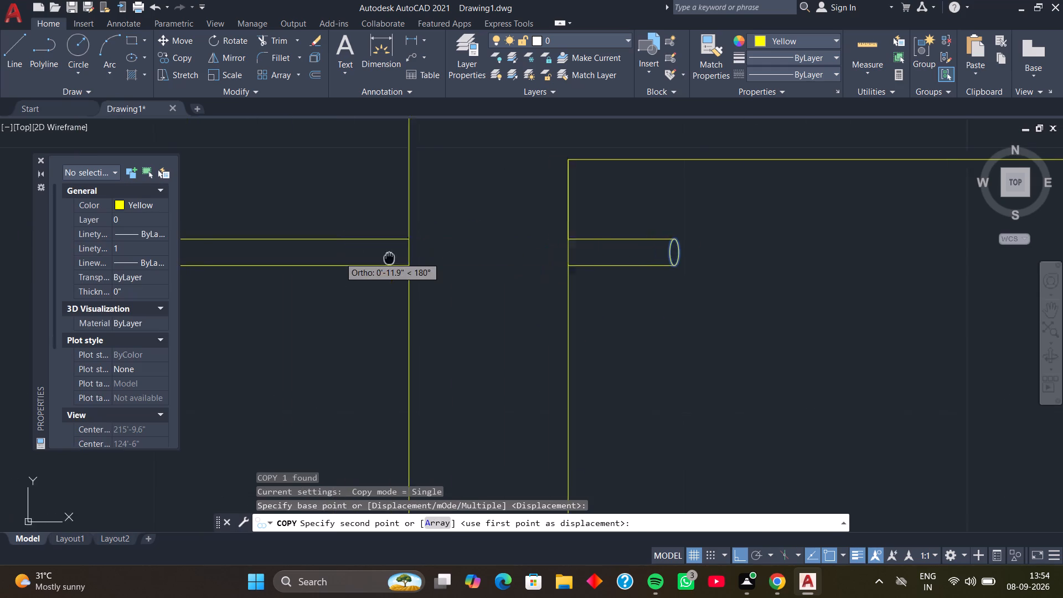
middle_click_drag(411, 258, 450, 251)
scroll(302, 254, "up", 1)
middle_click_drag(265, 252, 380, 250)
scroll(355, 238, "up", 2)
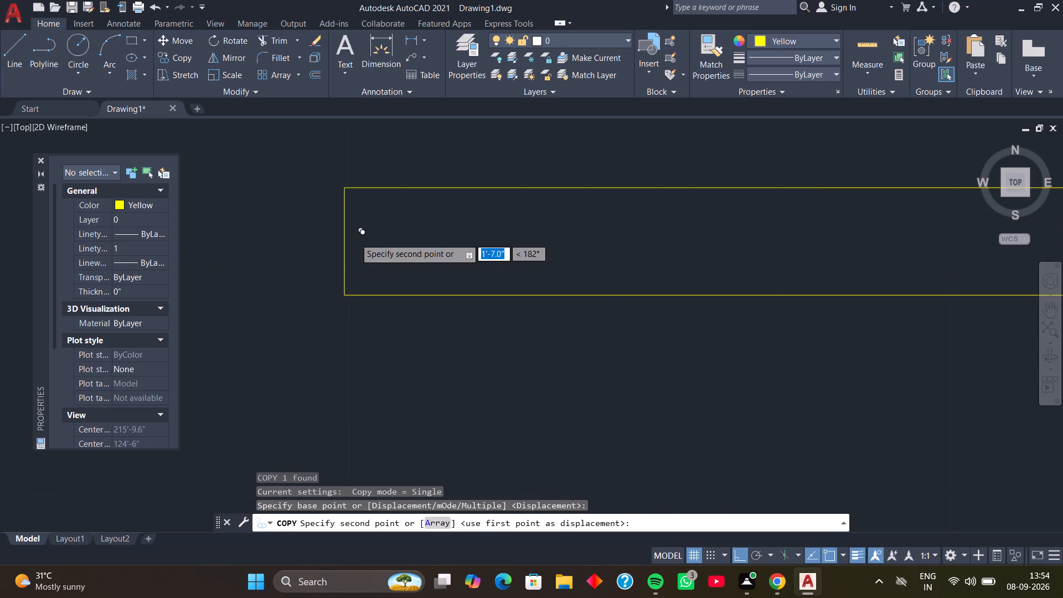
left_click(346, 185)
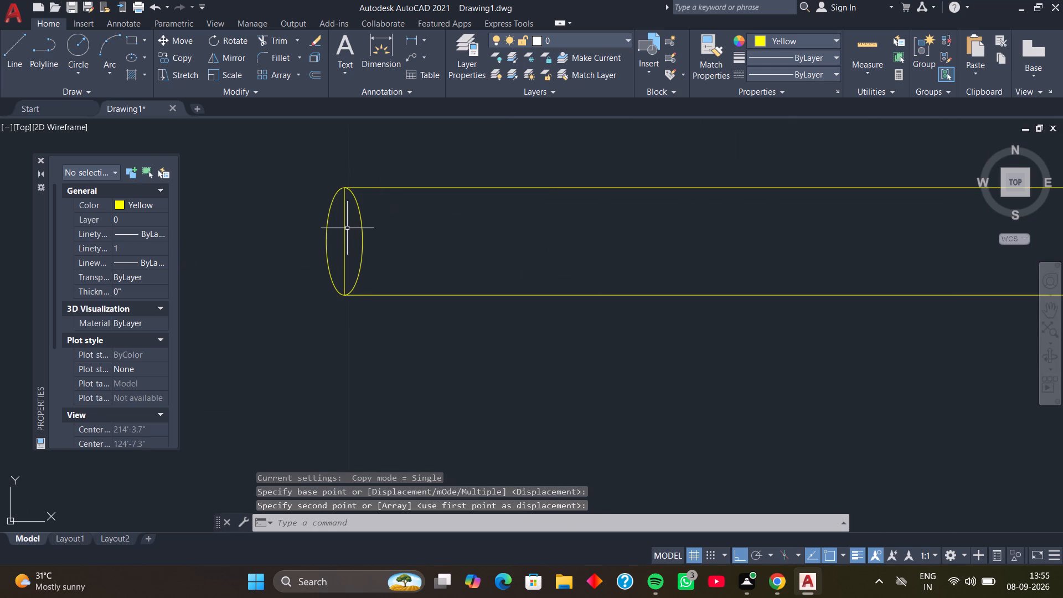
Delete the short vertical line inside the ellipse at the outer projection's end.
left_click(346, 228)
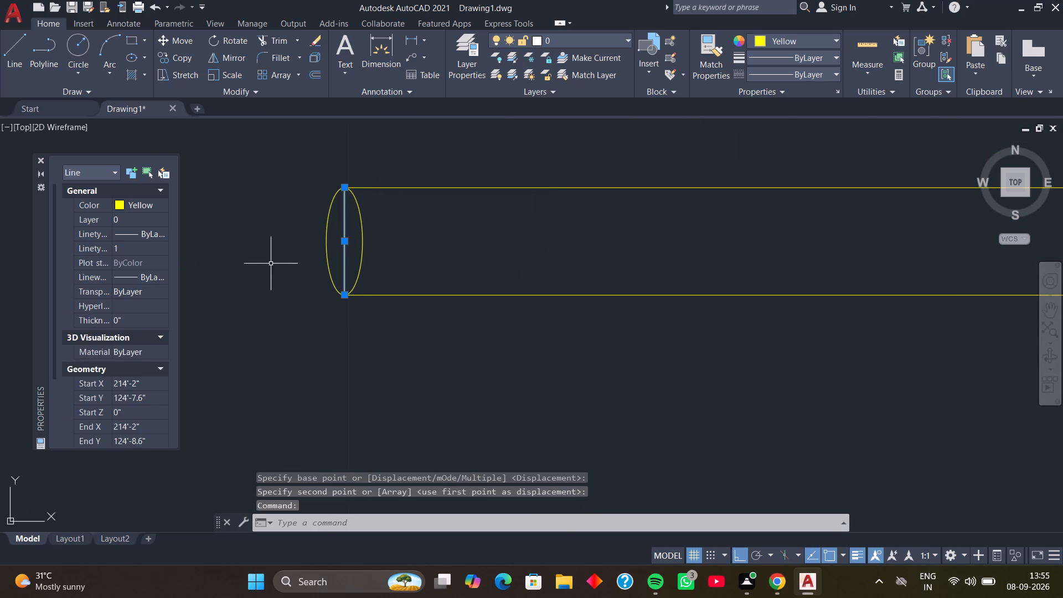
key("Delete")
Copy both pipe projections 16'-6" horizontally from the outer wall face to the opposite end wall's inner face.
scroll(265, 271, "down", 3)
scroll(375, 323, "down", 1)
middle_click_drag(399, 334, 272, 299)
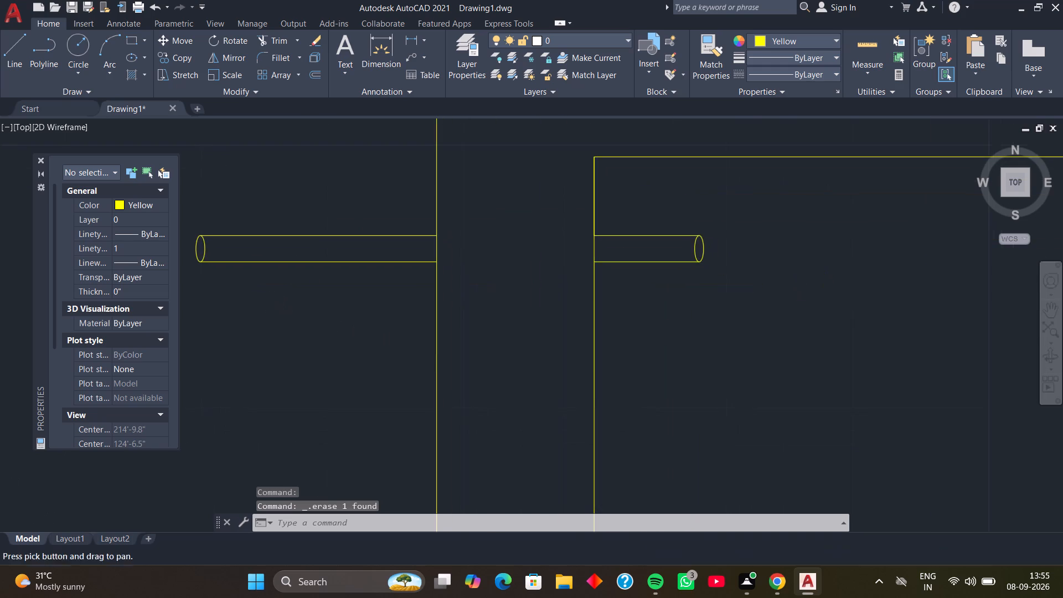
scroll(448, 372, "down", 1)
middle_click_drag(448, 372, 443, 396)
scroll(484, 325, "down", 1)
middle_click_drag(499, 351, 389, 352)
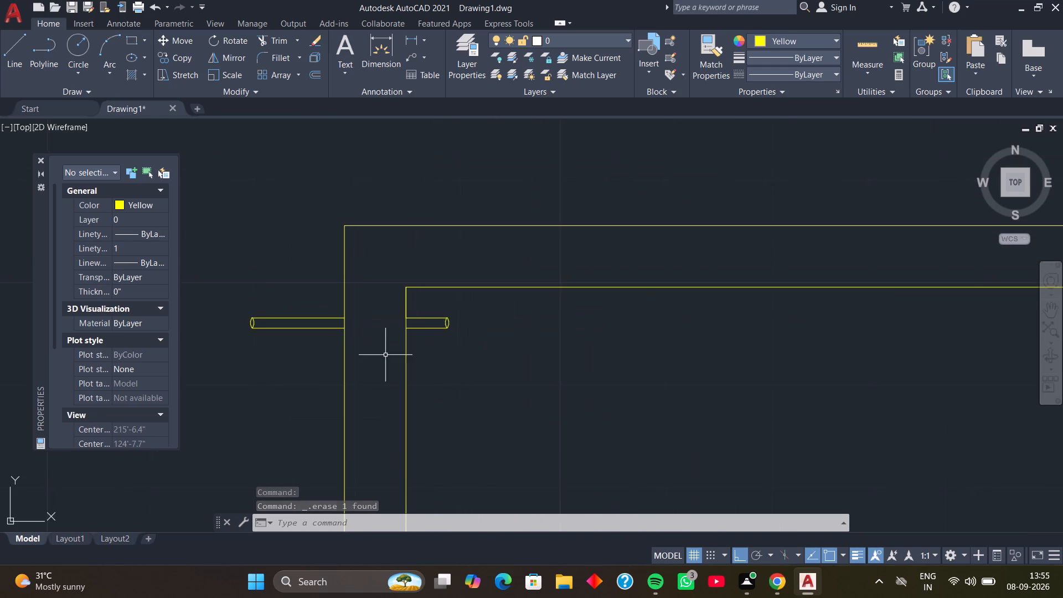
scroll(441, 360, "down", 2)
middle_click_drag(501, 378, 474, 383)
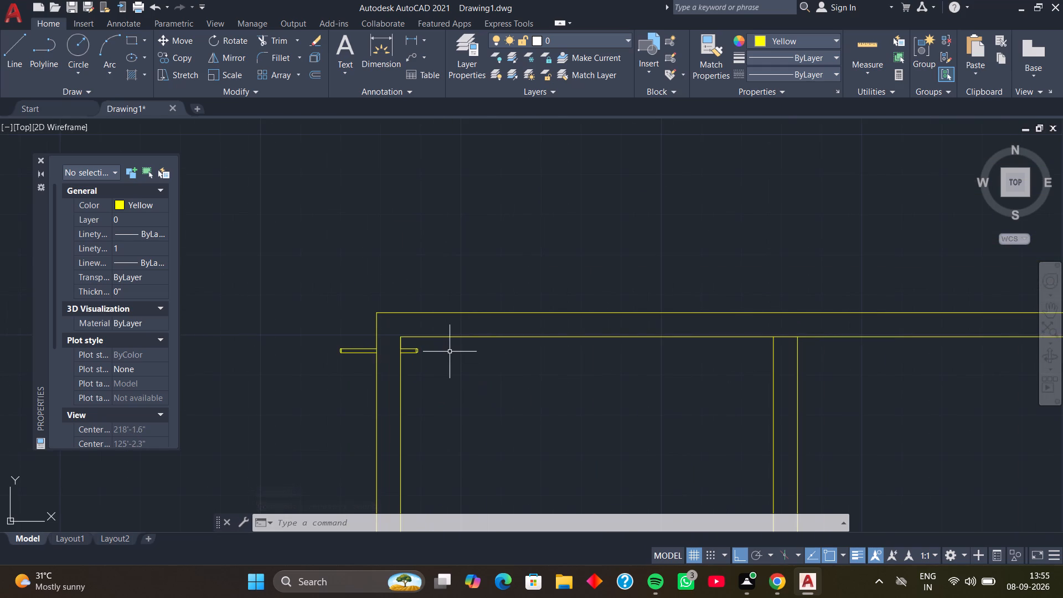
left_click(430, 339)
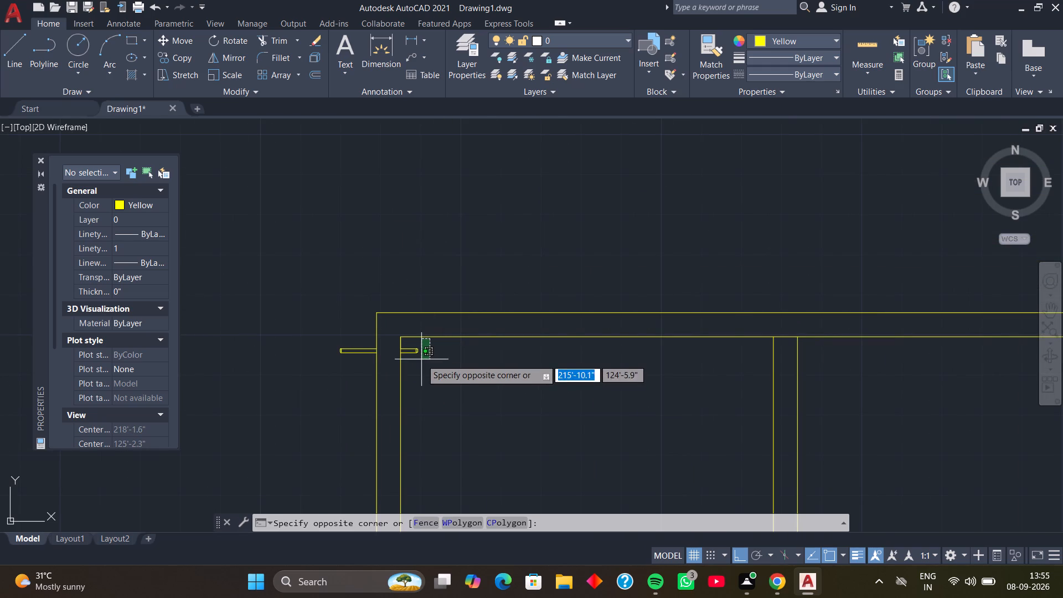
left_click(412, 359)
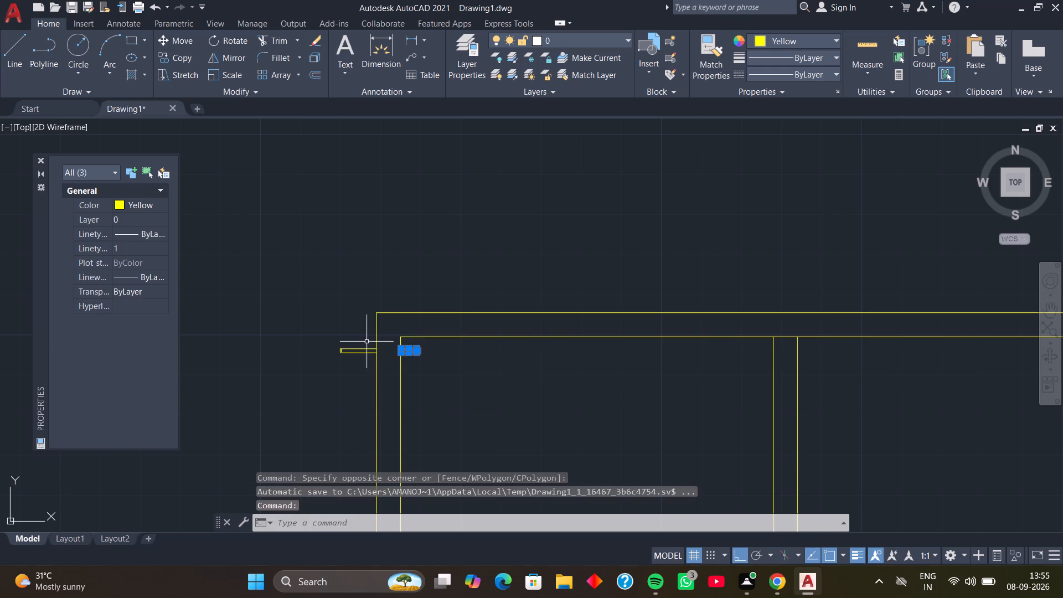
left_click(361, 339)
left_click(332, 365)
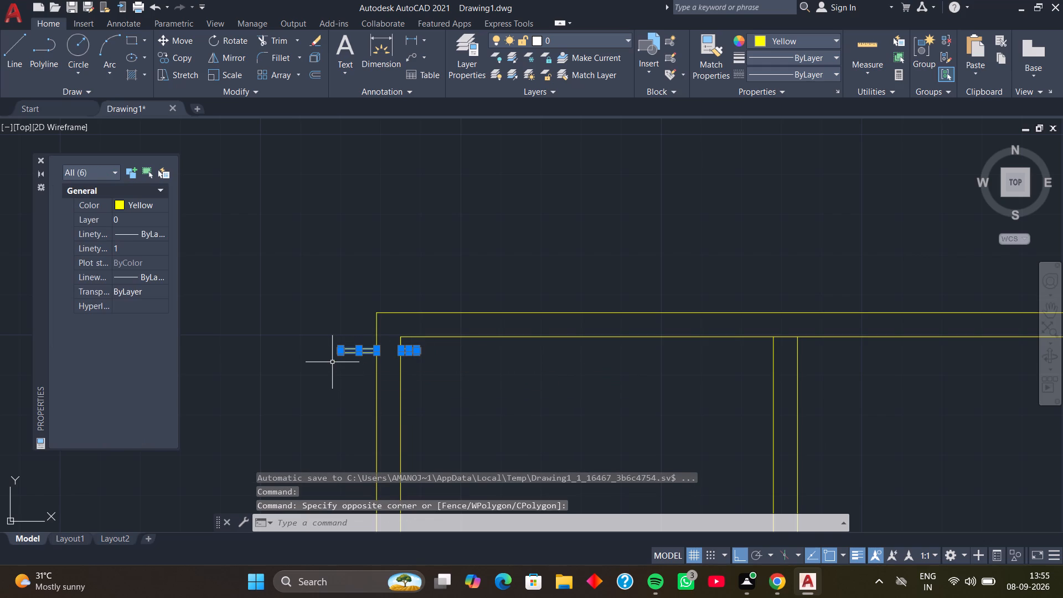
scroll(363, 359, "up", 2)
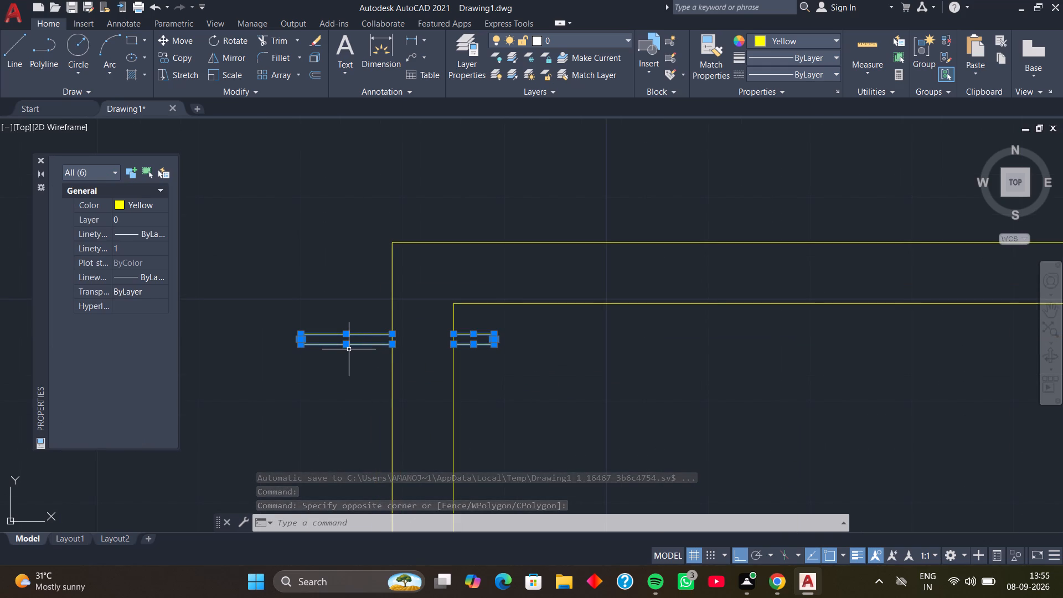
type("CO")
key("space")
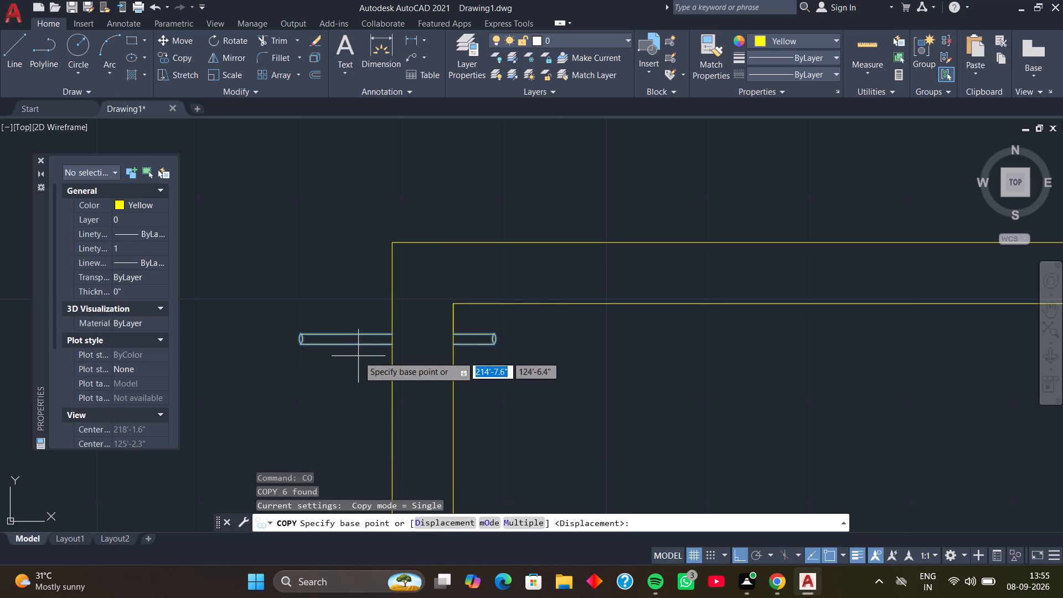
left_click(390, 344)
scroll(569, 357, "down", 2)
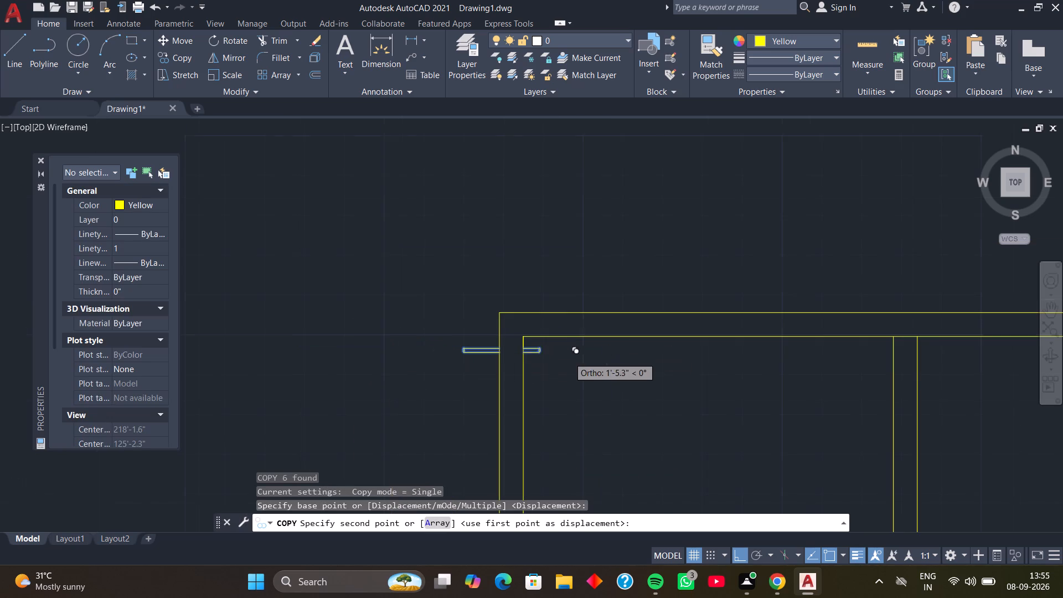
middle_click_drag(577, 360, 361, 360)
middle_click_drag(777, 378, 407, 365)
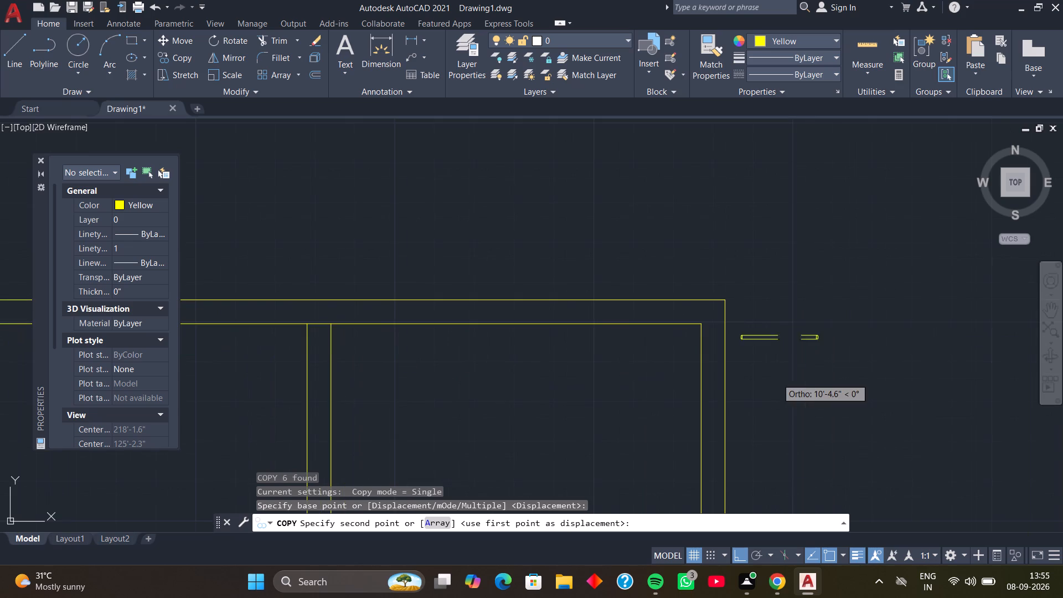
scroll(680, 365, "up", 2)
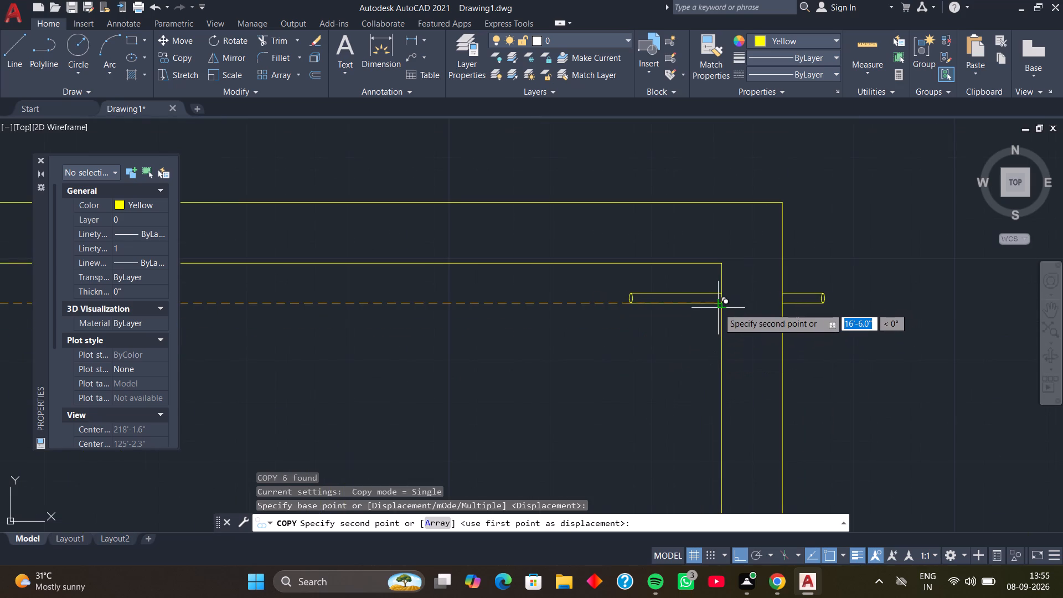
left_click(722, 307)
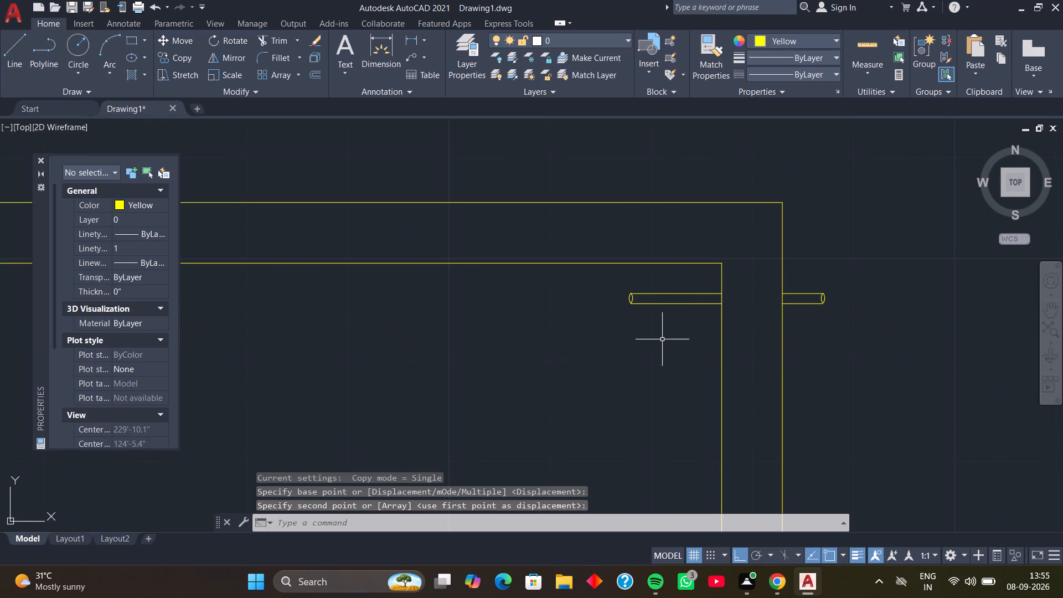
Move the copied long projection straight down along the end wall's inner face, clear of the short projection's level.
middle_click_drag(638, 319, 615, 328)
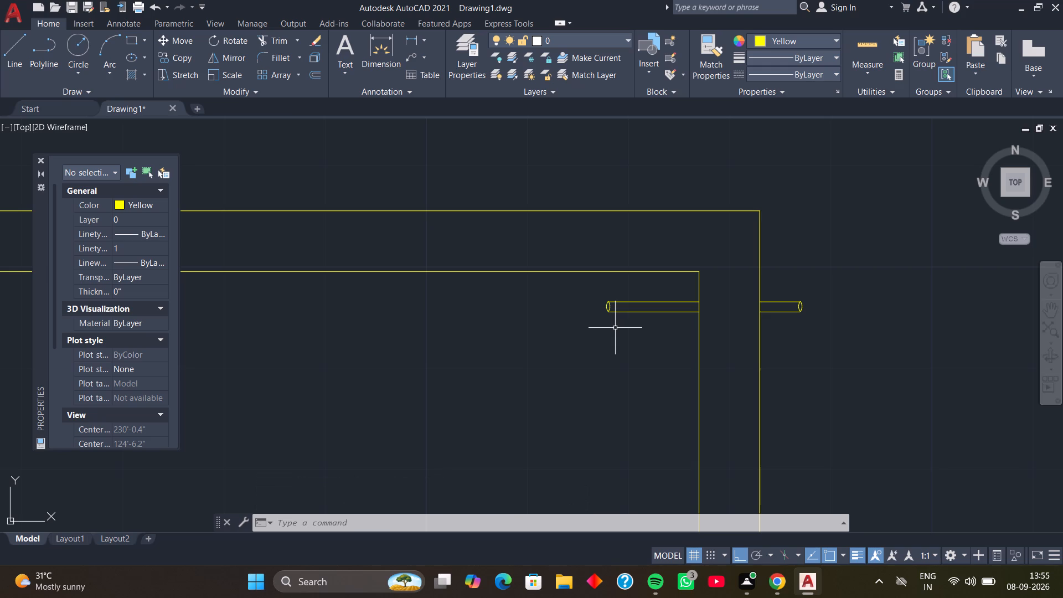
scroll(671, 354, "up", 2)
middle_click_drag(679, 328, 625, 418)
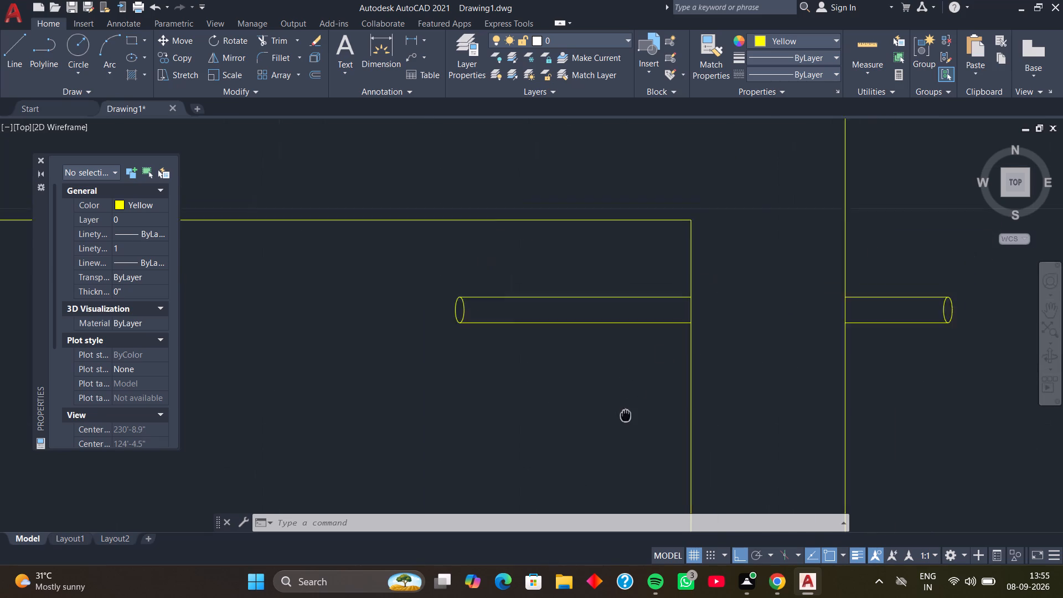
middle_click_drag(625, 418, 623, 421)
left_click(600, 287)
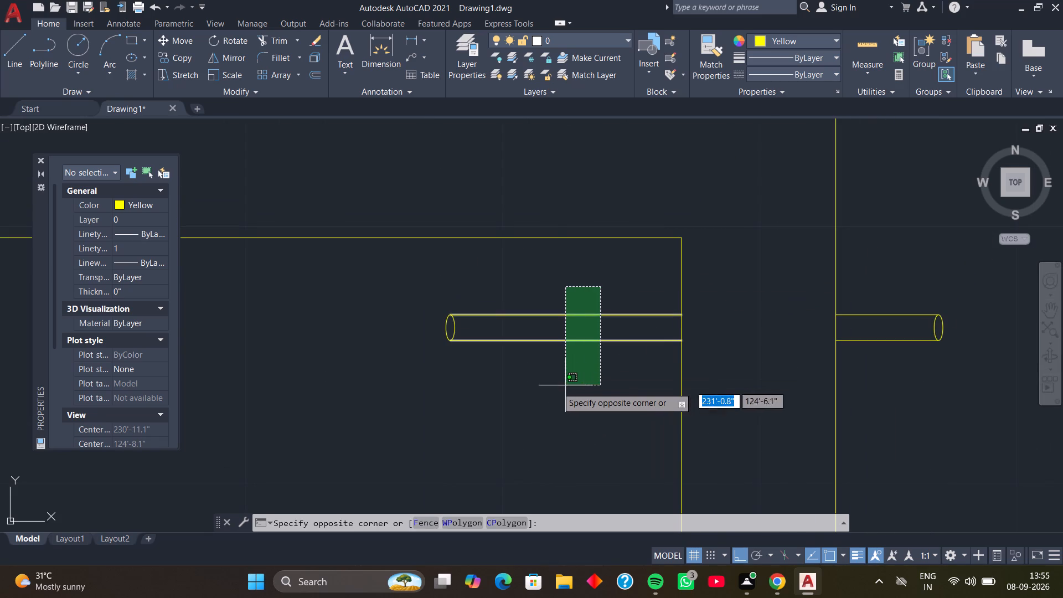
left_click(414, 399)
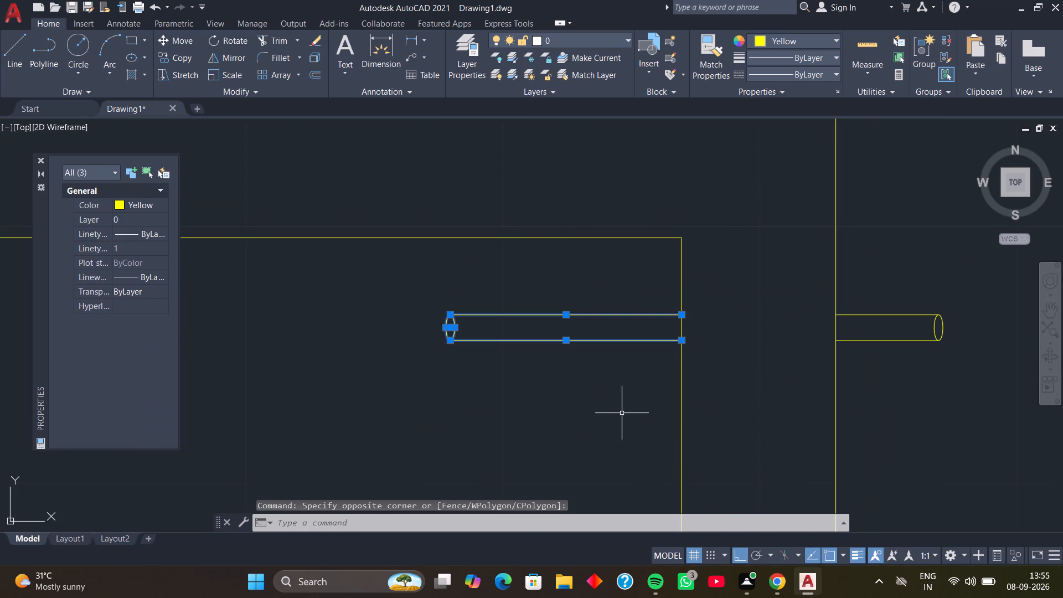
key("m")
key("space")
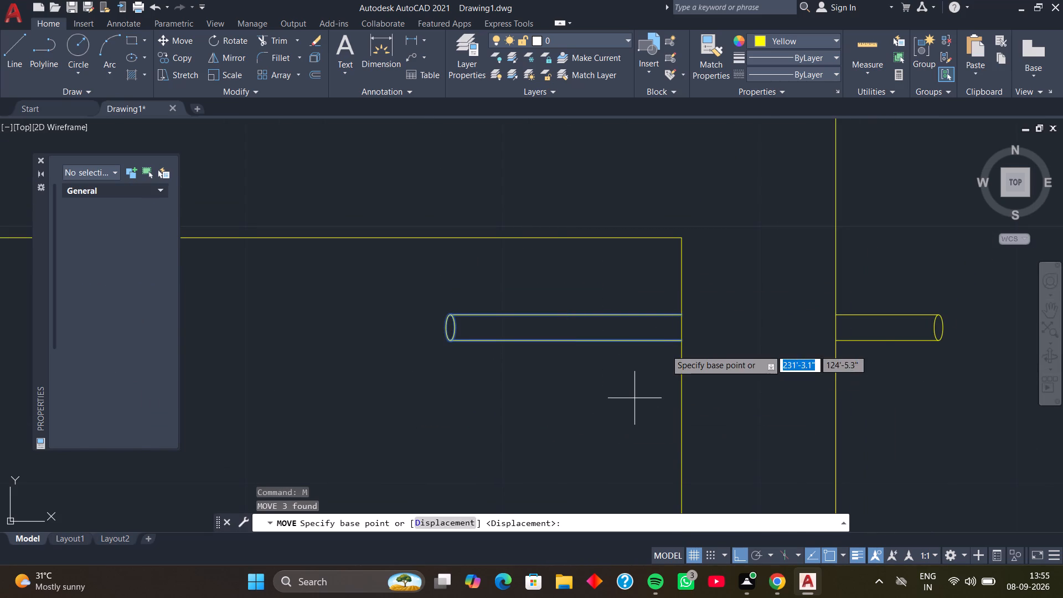
left_click(683, 340)
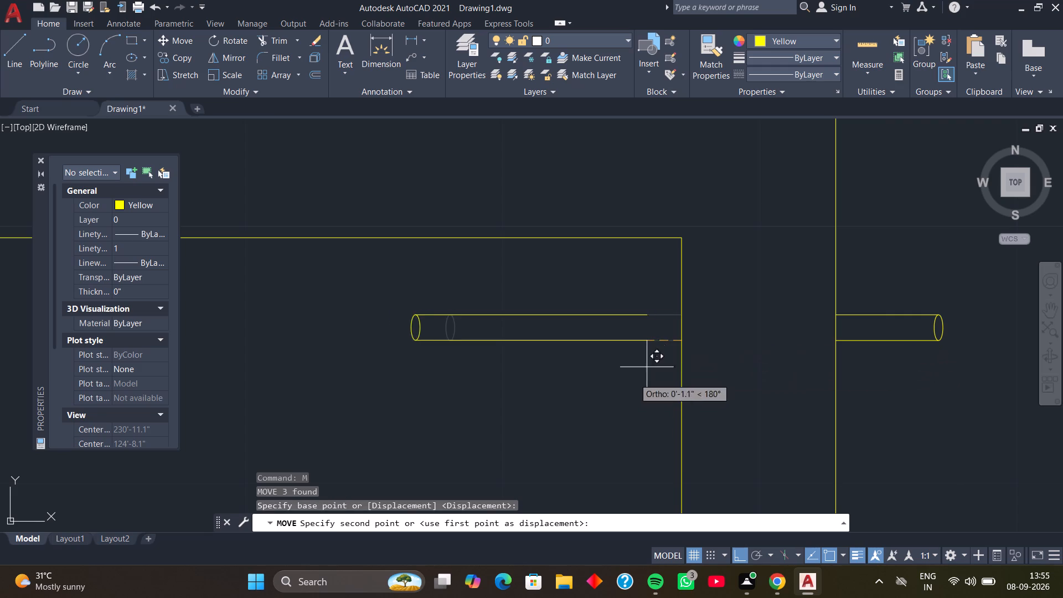
left_click(596, 446)
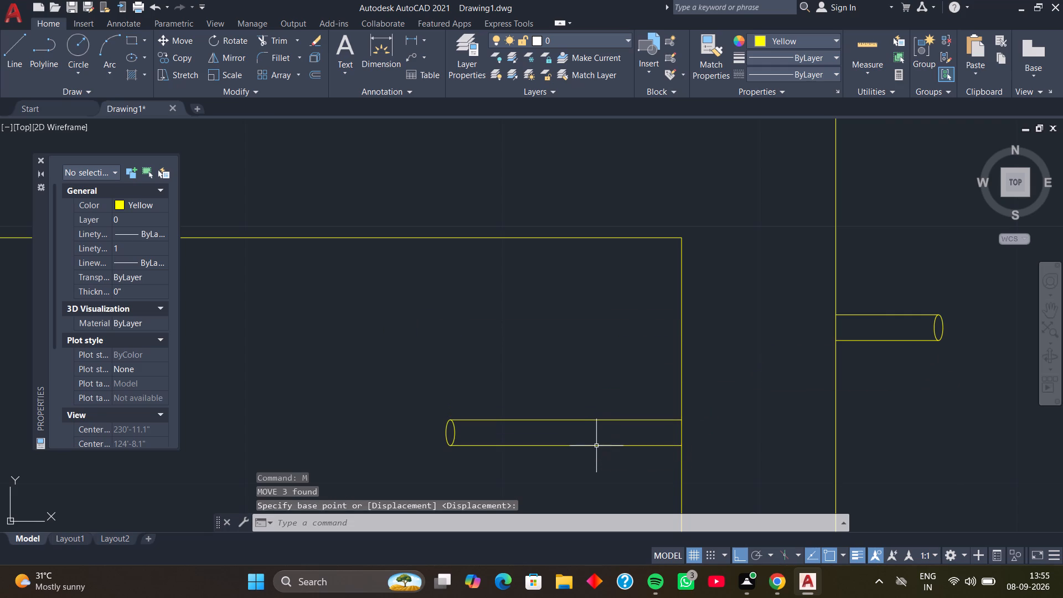
Mirror the short outer projection about a vertical line within the wall thickness, erasing the source objects.
left_click(974, 290)
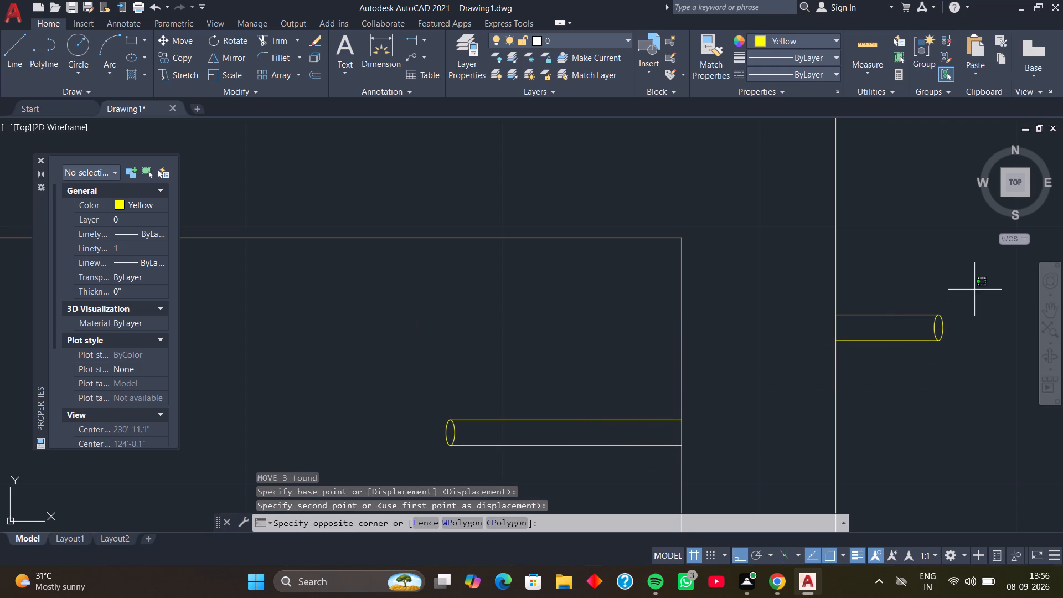
left_click(877, 369)
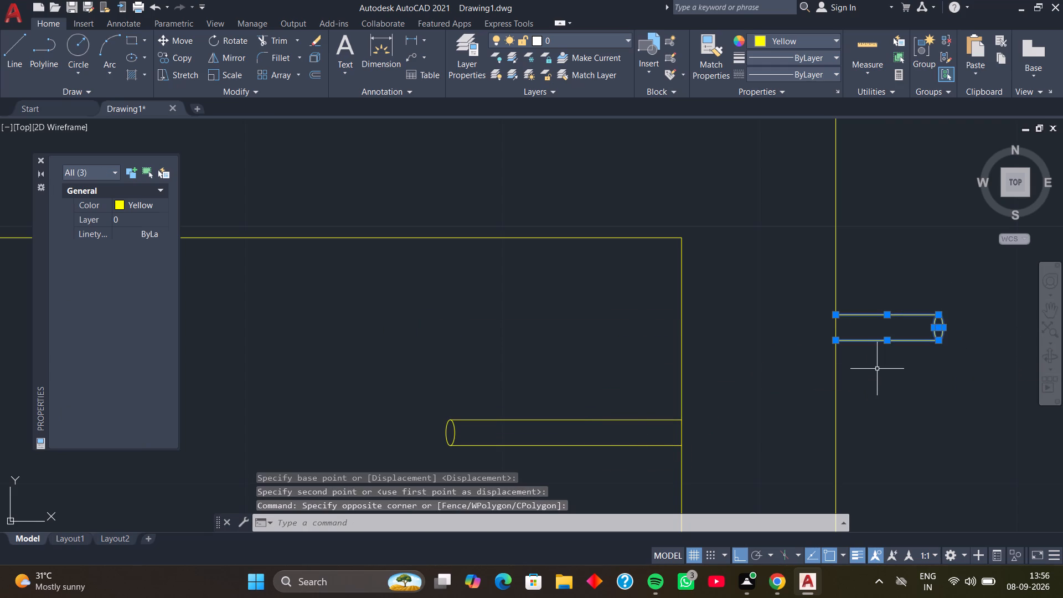
type("MI")
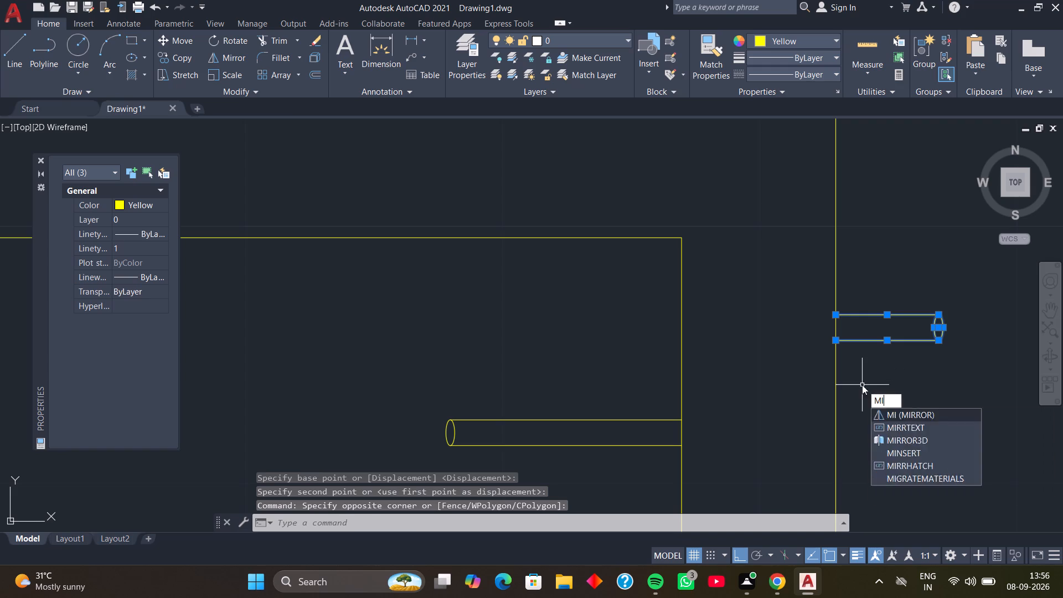
key("space")
left_click(820, 398)
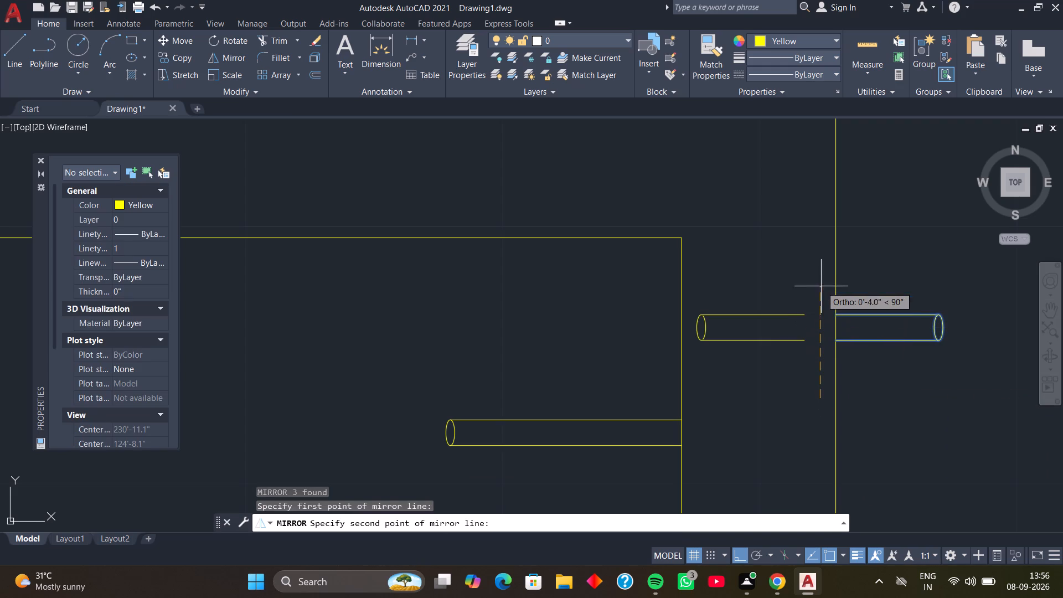
left_click(816, 262)
left_click_drag(835, 292, 816, 262)
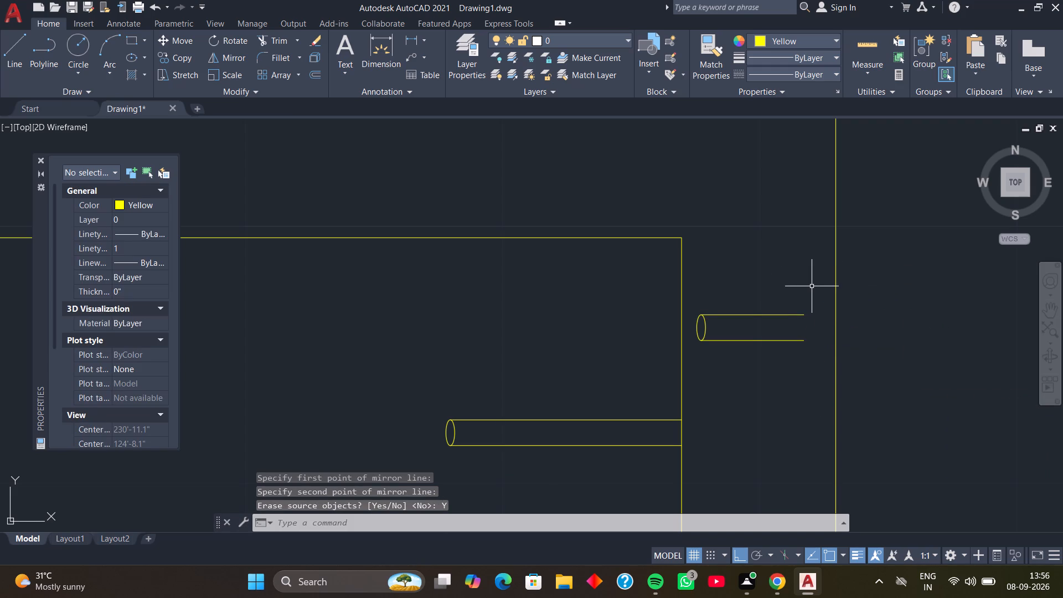
Move the mirrored short projection horizontally so its open end meets the end wall's inner face.
left_click(812, 286)
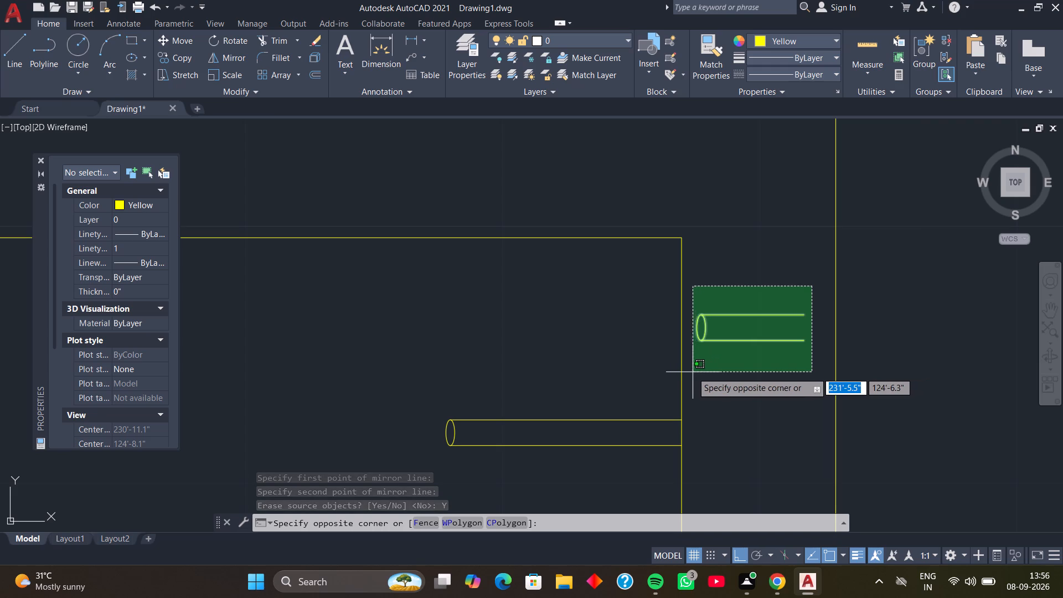
left_click(689, 372)
type("M")
key("space")
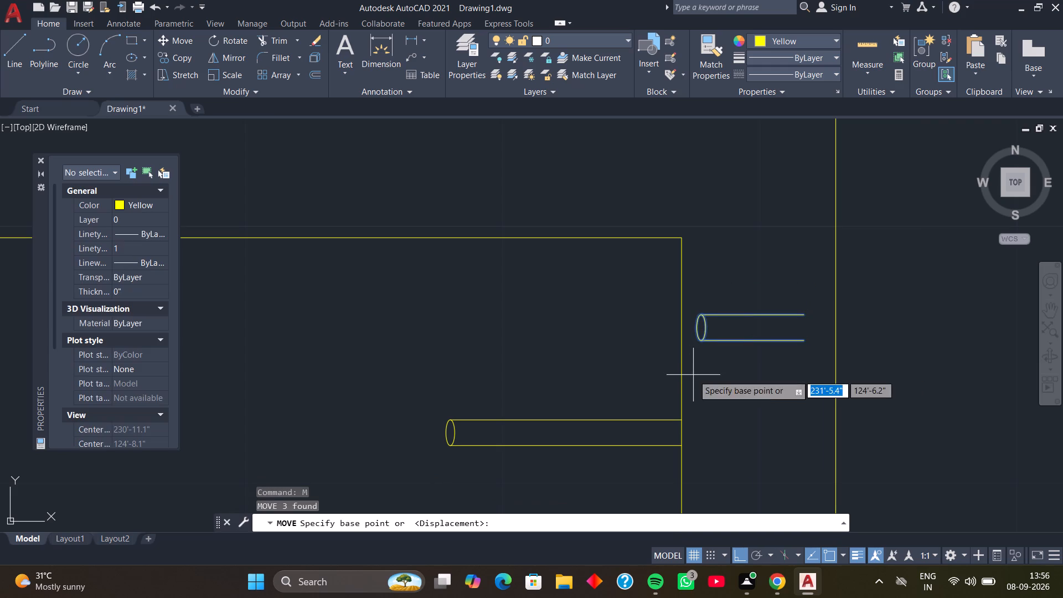
left_click(801, 316)
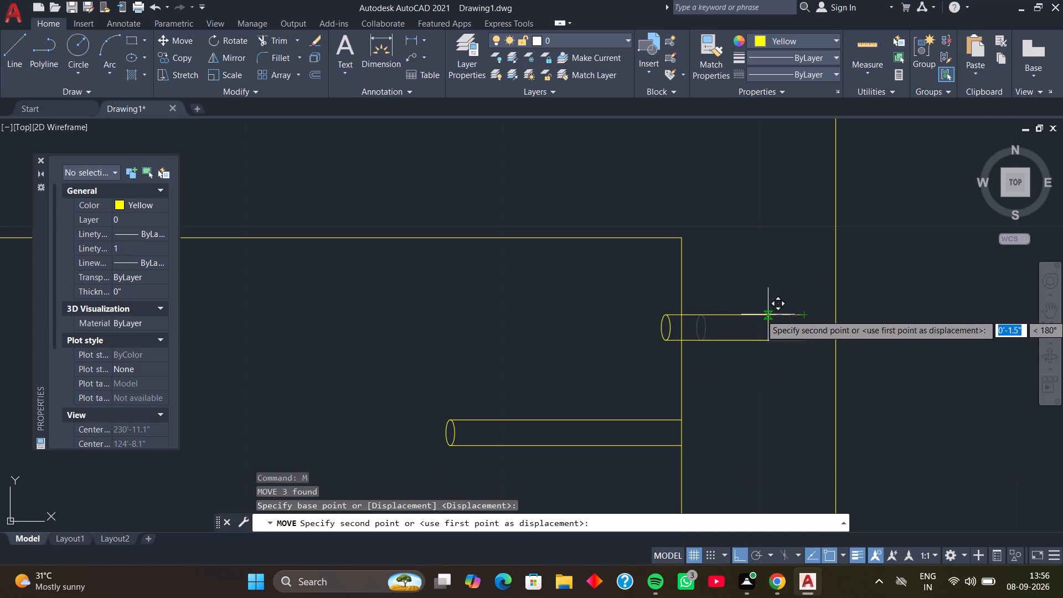
left_click(682, 315)
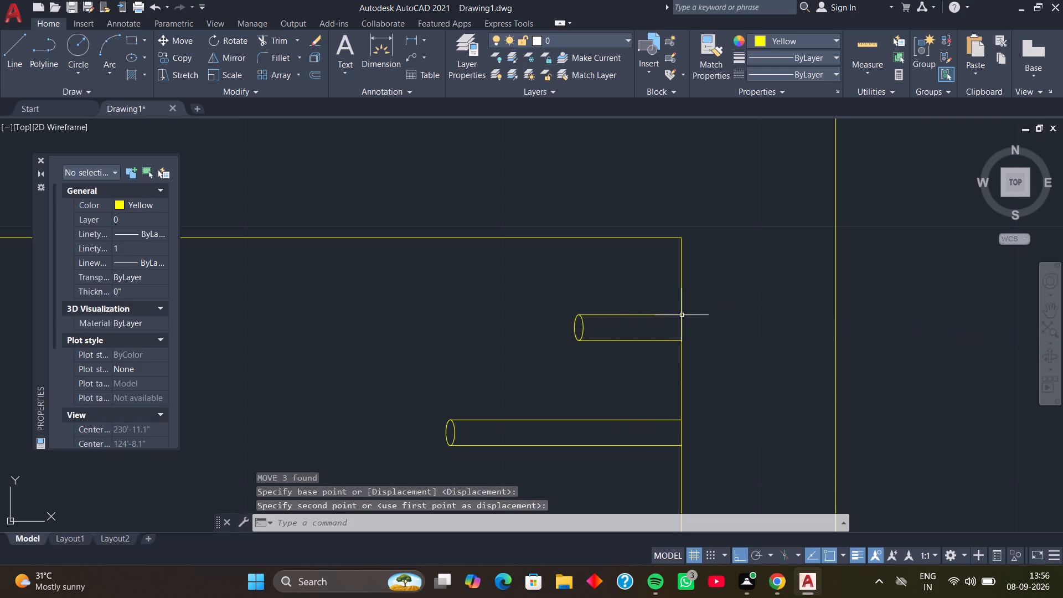
Mirror the long inner projection about a vertical line within the wall thickness, erasing the source objects.
scroll(572, 388, "down", 1)
middle_click_drag(571, 385, 594, 301)
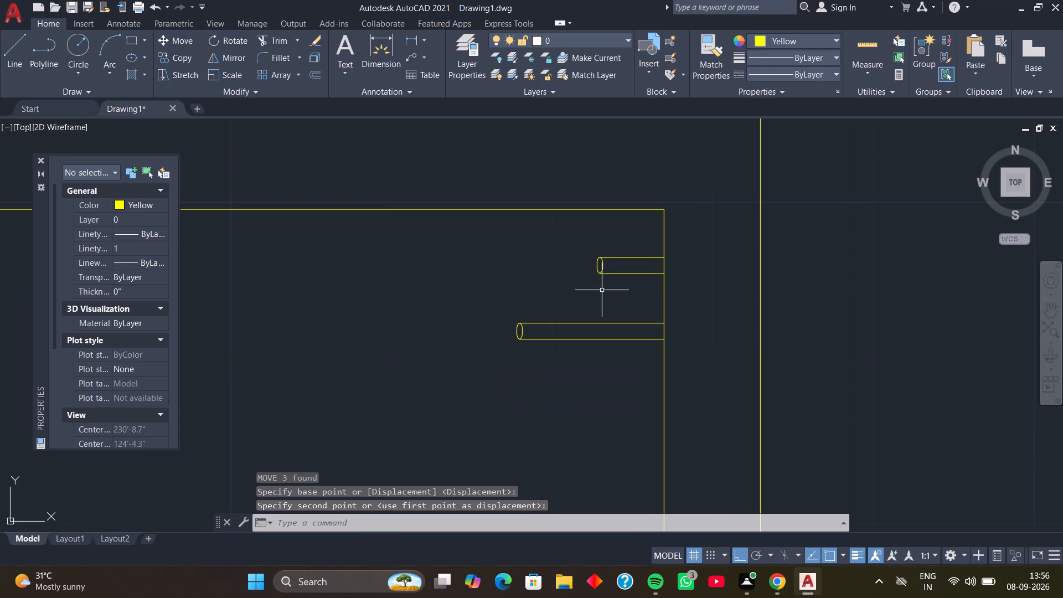
left_click_drag(602, 290, 595, 310)
left_click(466, 374)
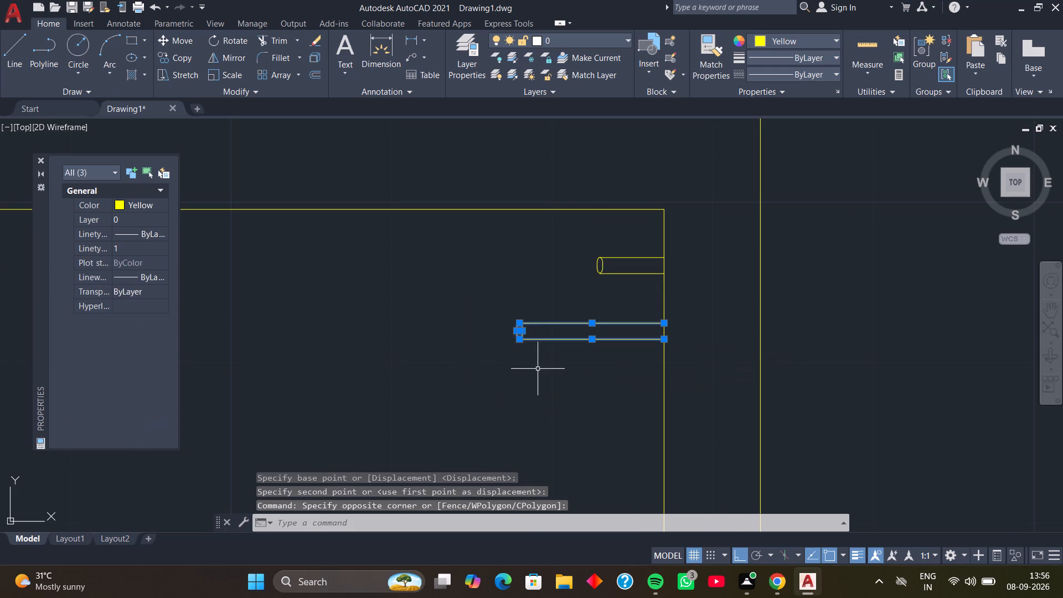
key("m")
type("I")
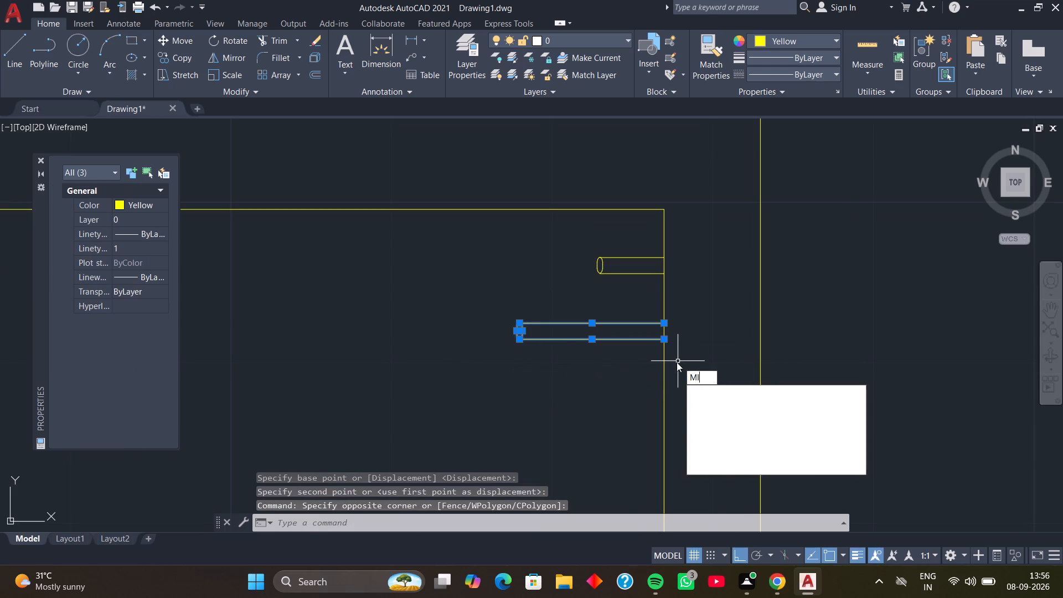
key("space")
left_click(683, 378)
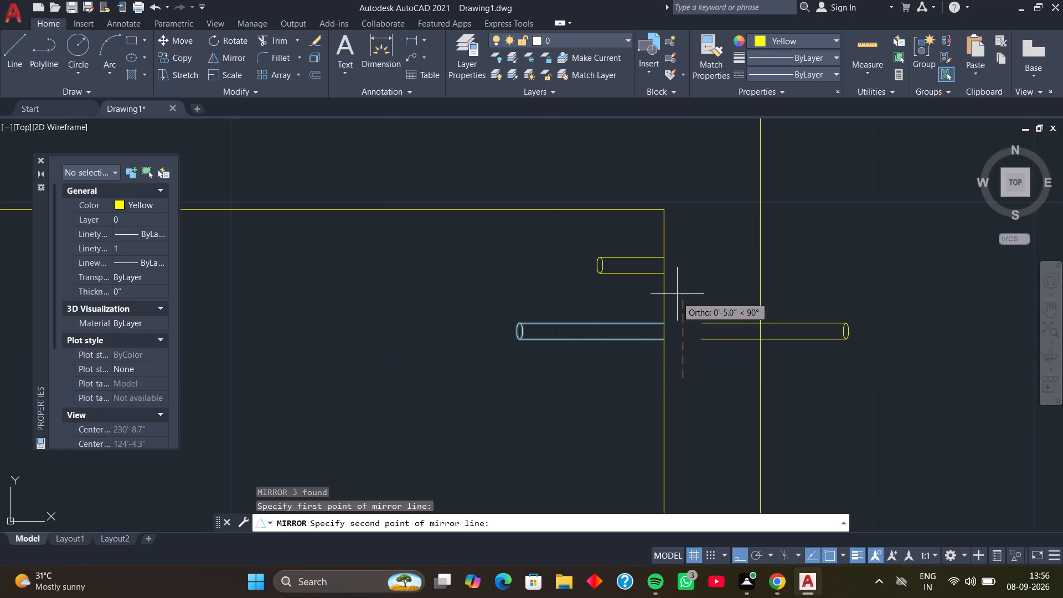
left_click(679, 290)
left_click_drag(700, 323, 679, 290)
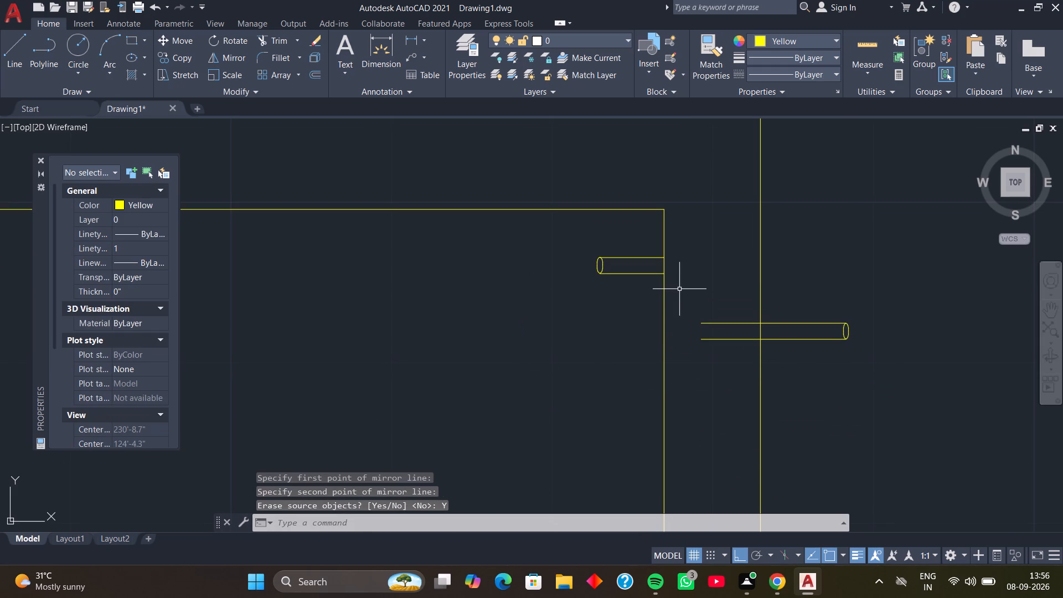
Move the mirrored long projection so its open end meets the end wall's outer face, level with the short inner projection.
left_click(915, 297)
left_click(820, 360)
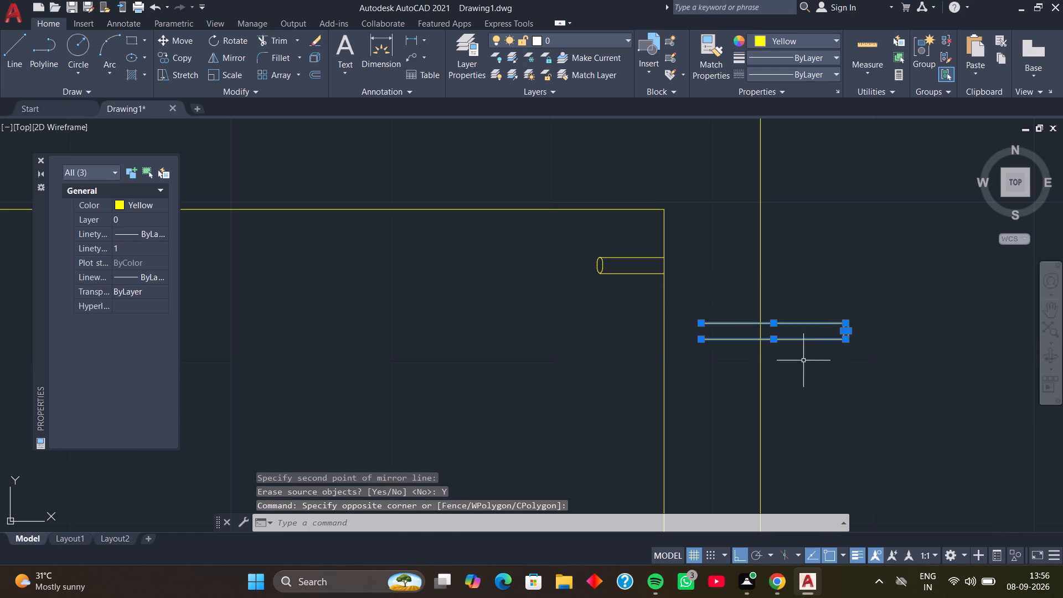
type("M")
key("space")
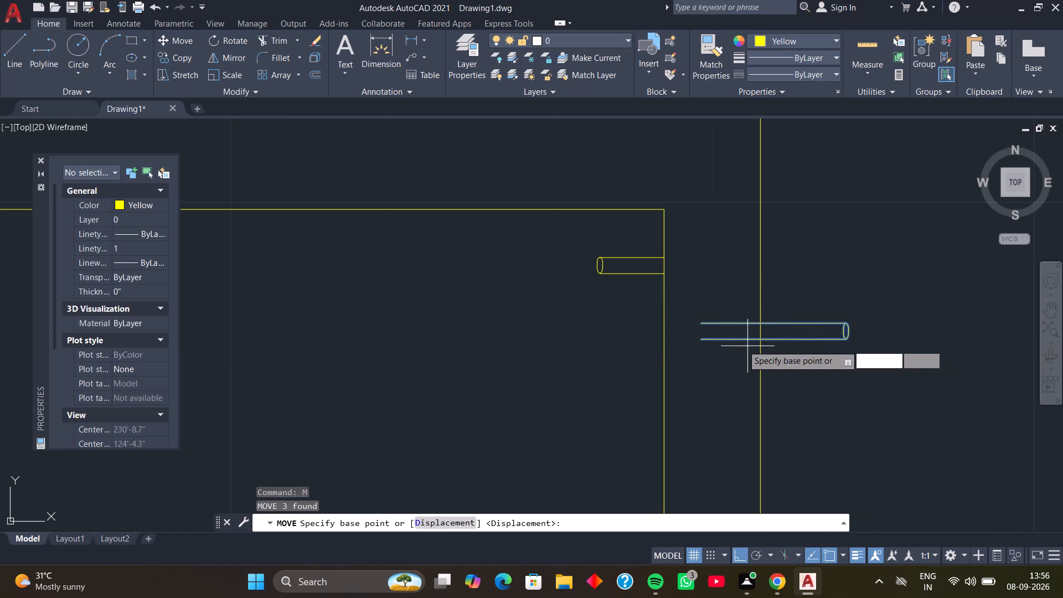
scroll(711, 334, "up", 3)
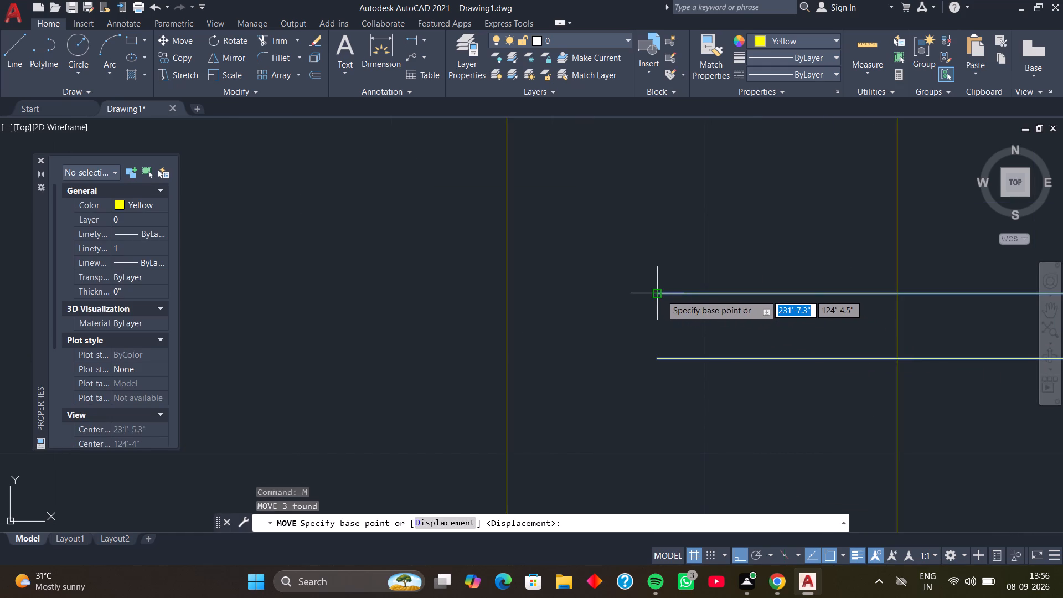
left_click(661, 295)
scroll(659, 252, "down", 2)
middle_click_drag(658, 248, 648, 347)
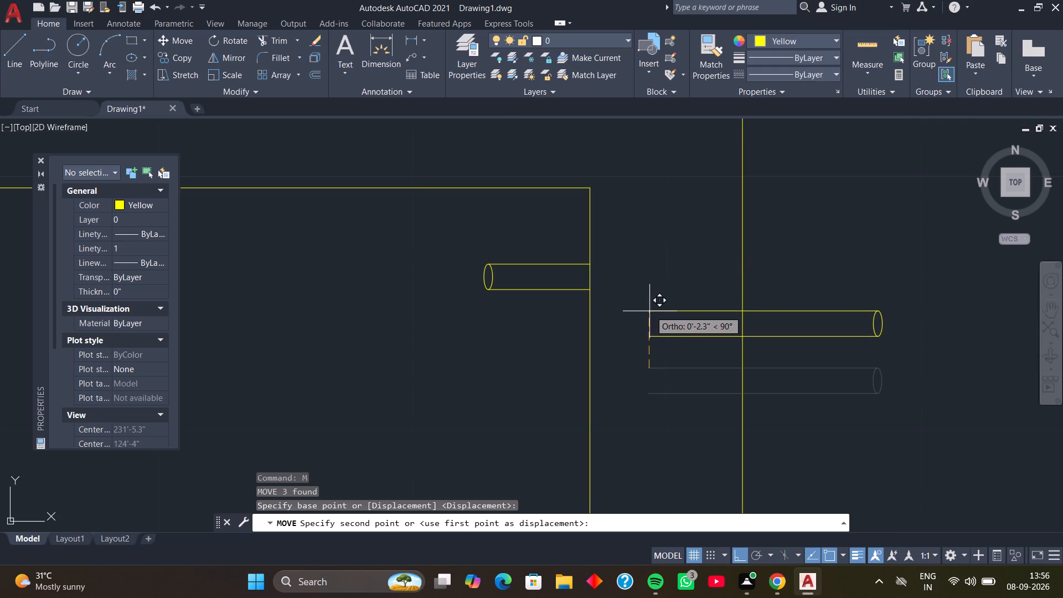
key("F8")
scroll(601, 268, "up", 1)
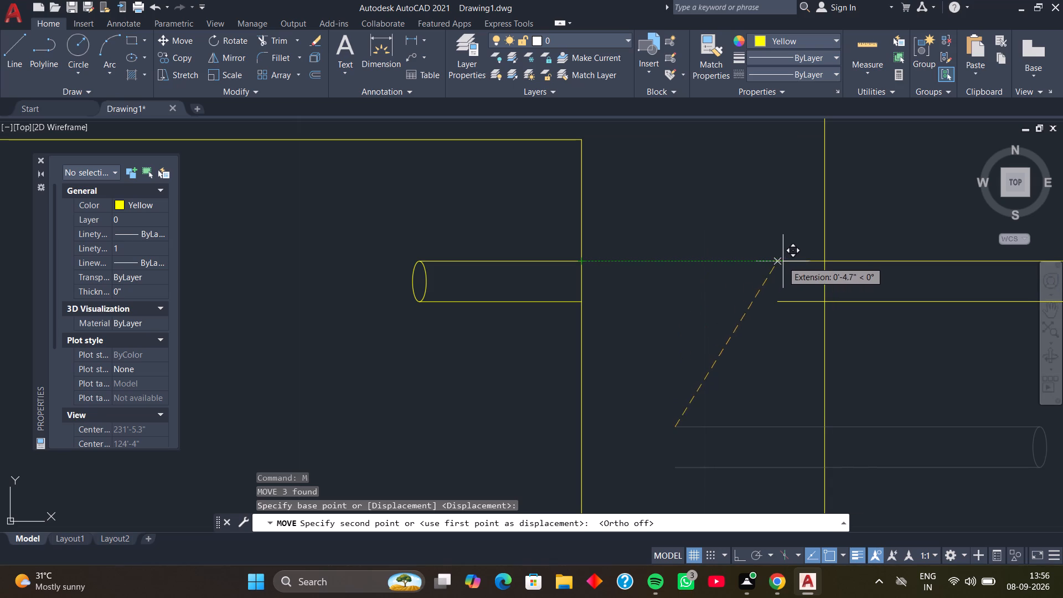
left_click(822, 262)
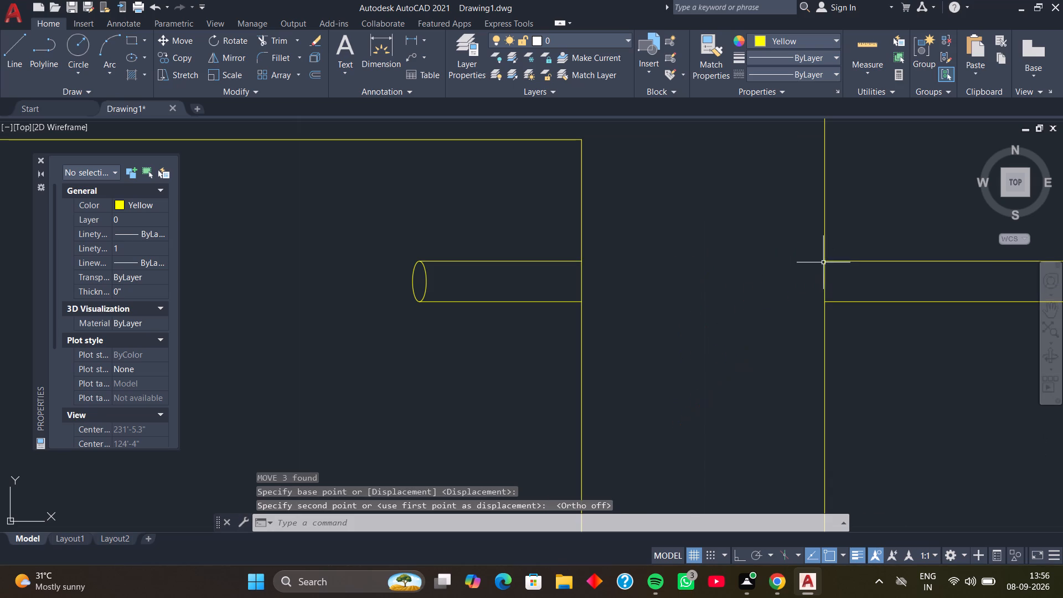
Examine the pipe projections on both end walls and compare the partitioned outline with the reinforced section and the plan above it.
scroll(758, 271, "down", 3)
scroll(829, 329, "down", 1)
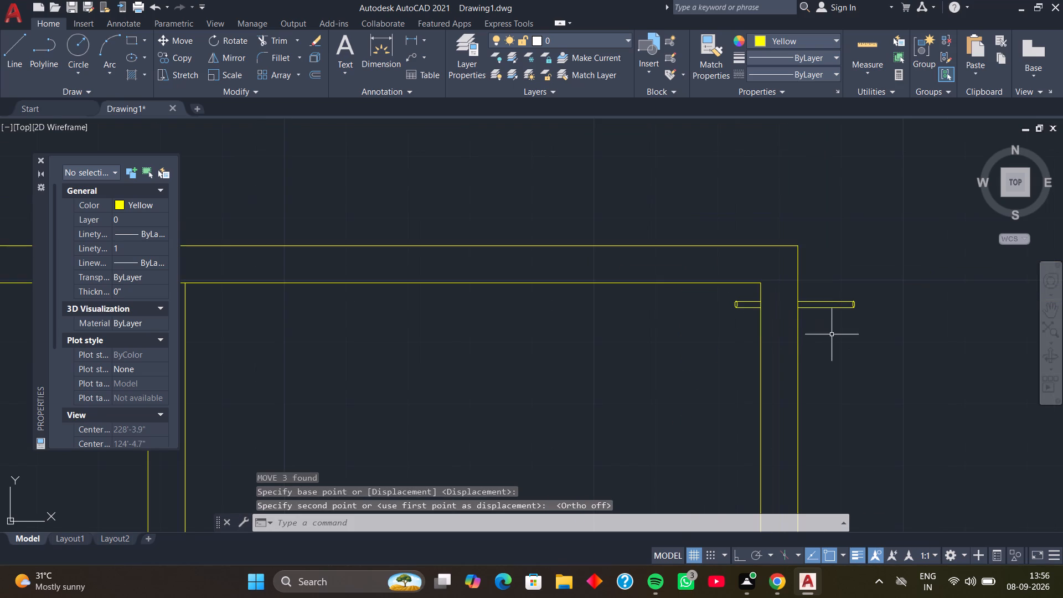
middle_click_drag(809, 334, 777, 294)
middle_click_drag(724, 353, 751, 318)
scroll(696, 336, "down", 2)
middle_click_drag(678, 350, 692, 332)
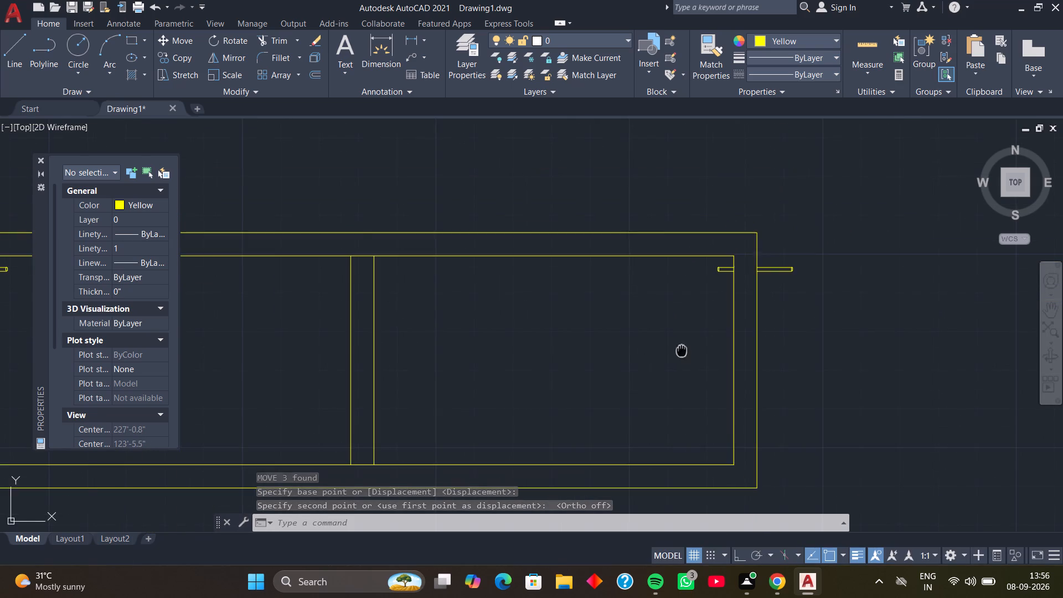
middle_click_drag(692, 332, 723, 311)
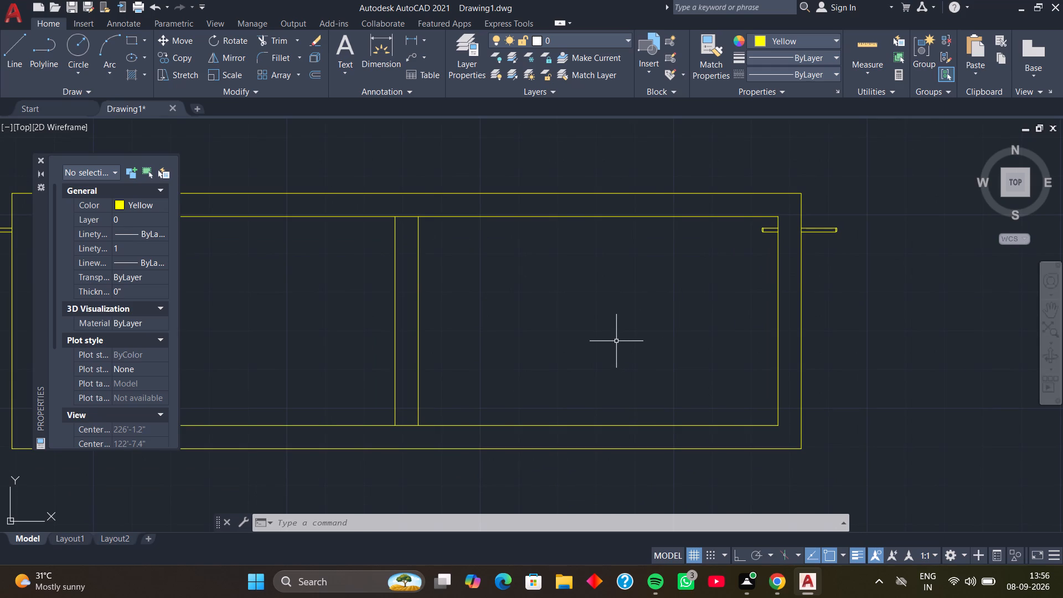
scroll(606, 344, "down", 1)
middle_click_drag(600, 345, 628, 342)
scroll(626, 313, "down", 1)
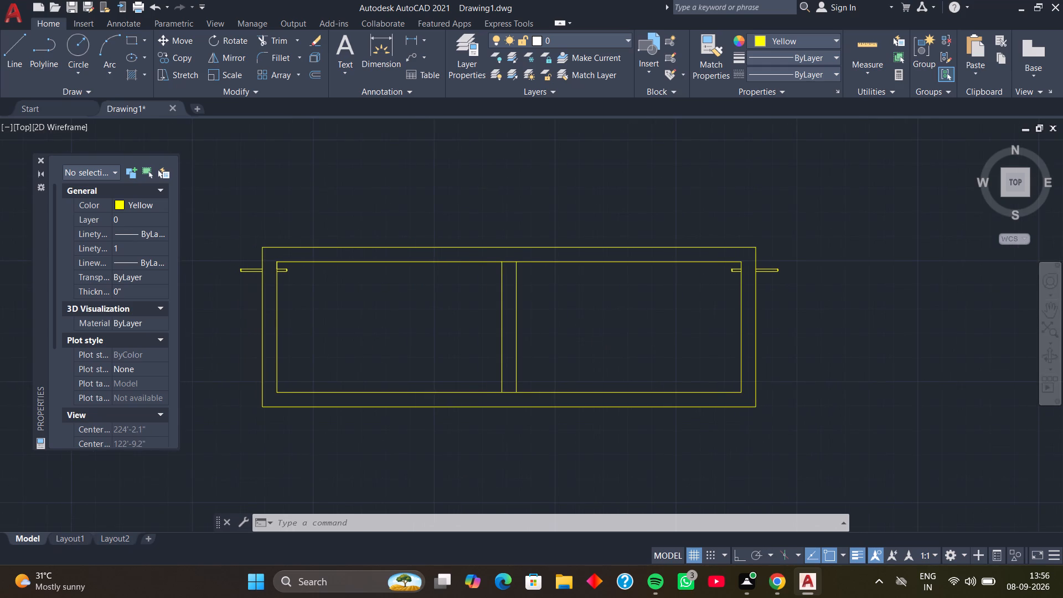
middle_click_drag(626, 313, 621, 402)
middle_click_drag(607, 329, 614, 413)
middle_click_drag(624, 328, 629, 415)
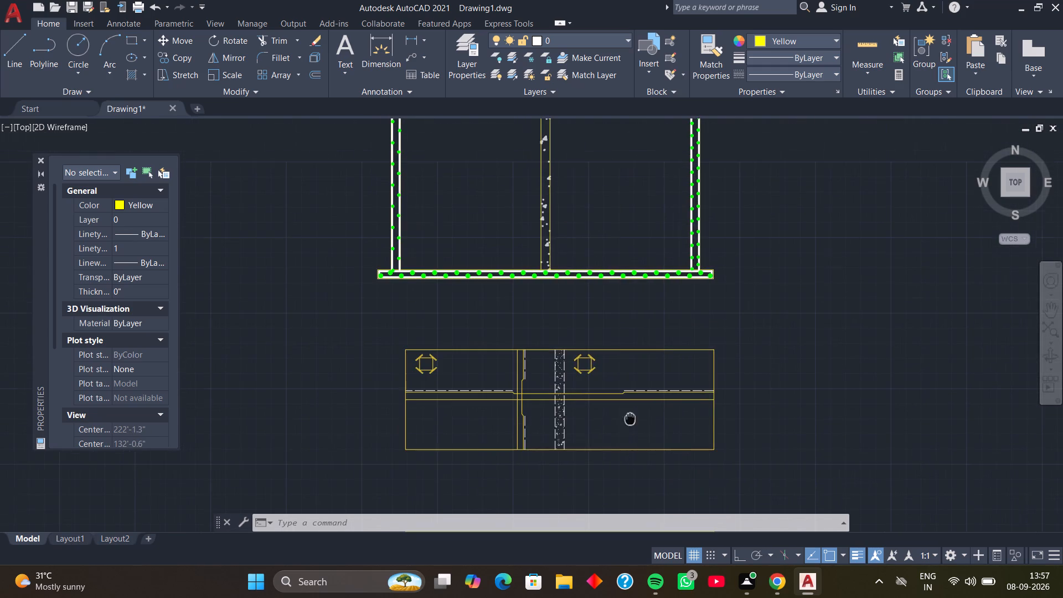
middle_click_drag(618, 331, 644, 425)
middle_click_drag(618, 310, 612, 347)
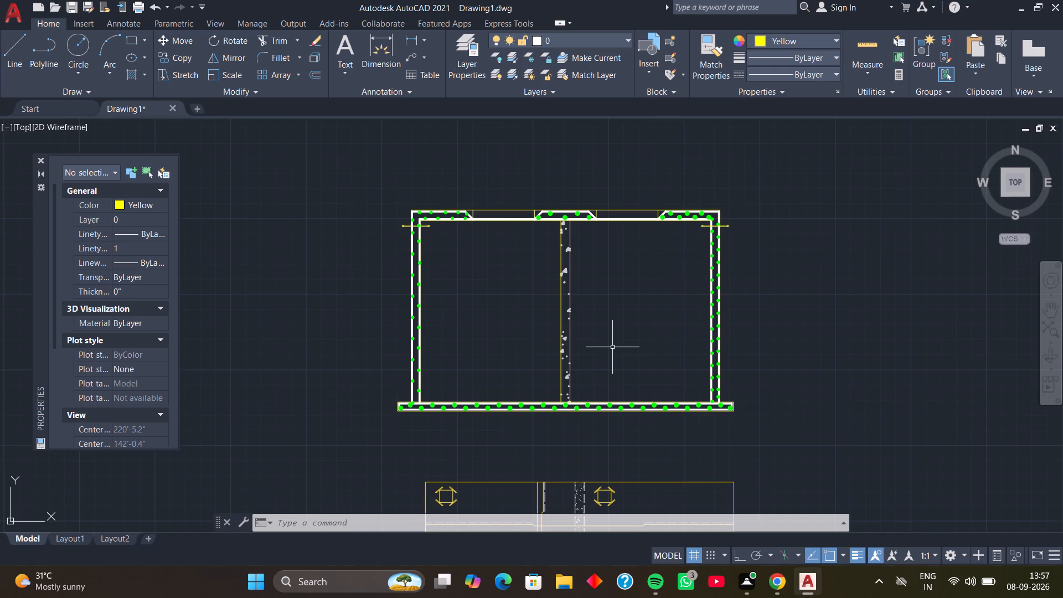
scroll(529, 262, "up", 2)
scroll(473, 247, "down", 2)
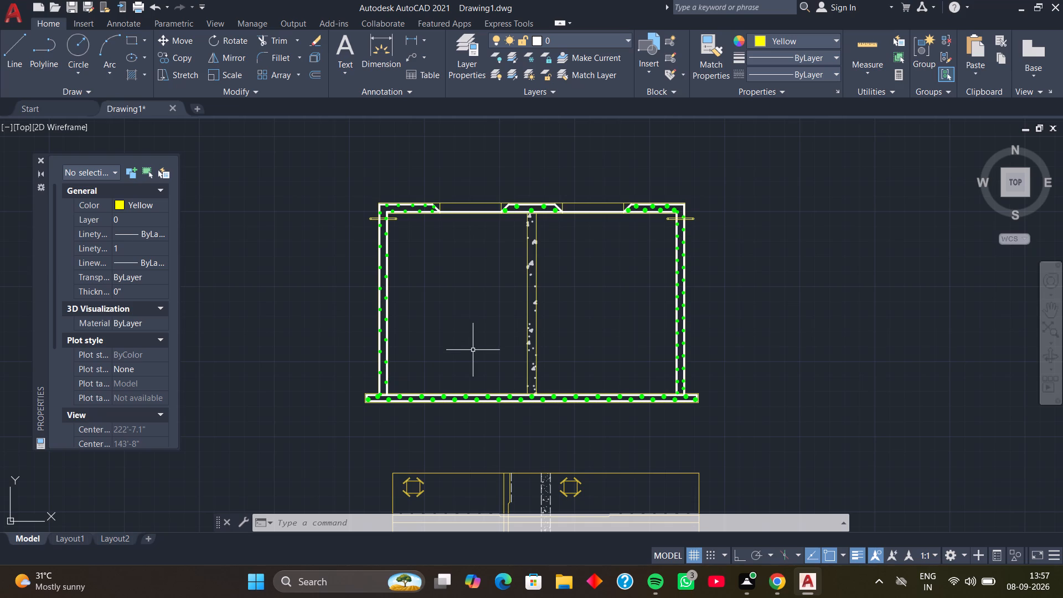
middle_click_drag(470, 315, 486, 347)
middle_click(486, 347)
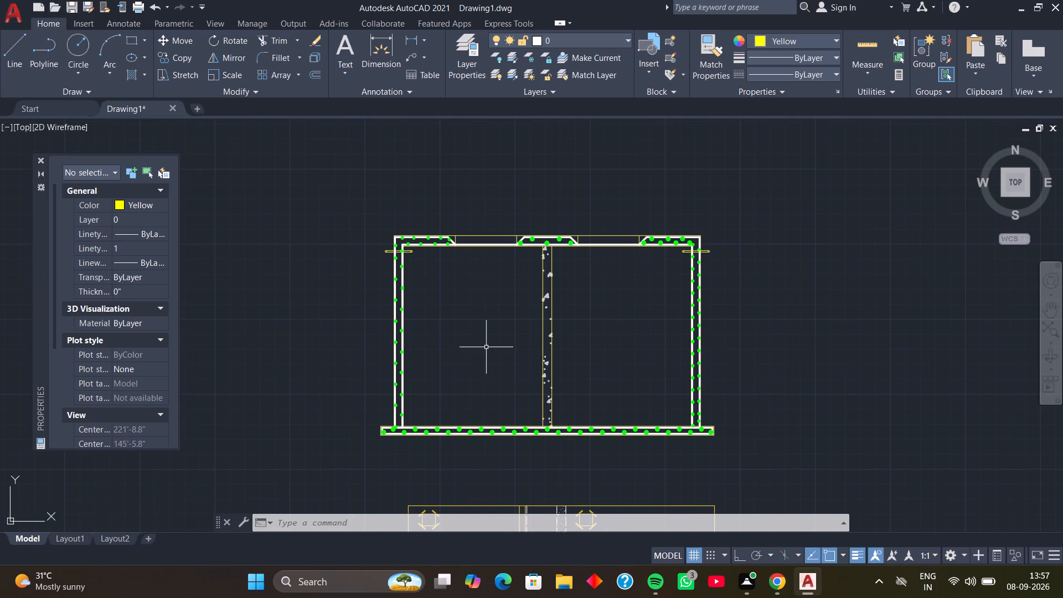
scroll(394, 295, "up", 1)
scroll(505, 310, "down", 3)
middle_click_drag(595, 464, 600, 413)
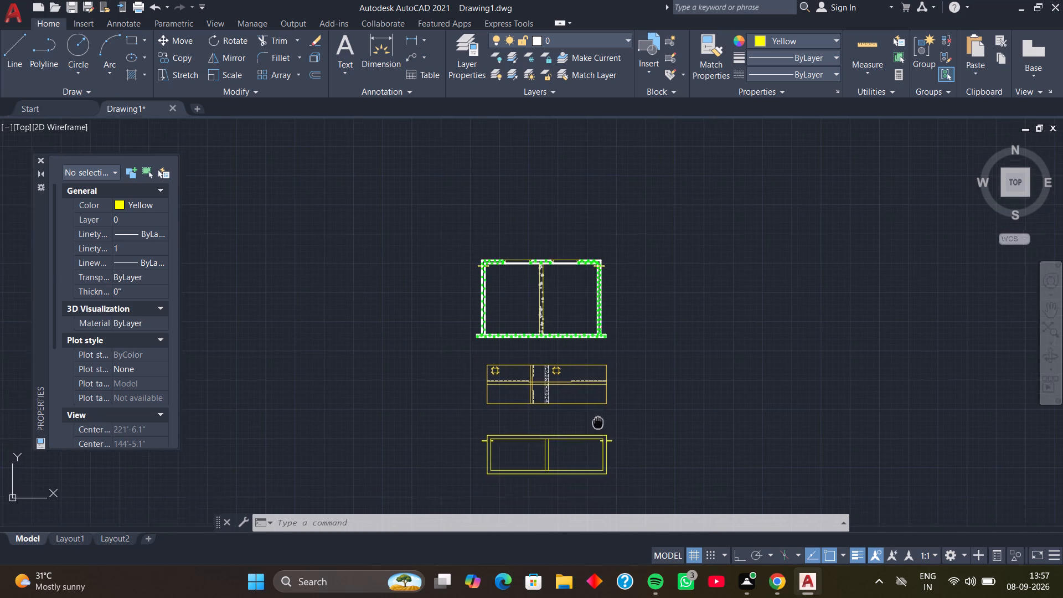
middle_click_drag(600, 413, 606, 310)
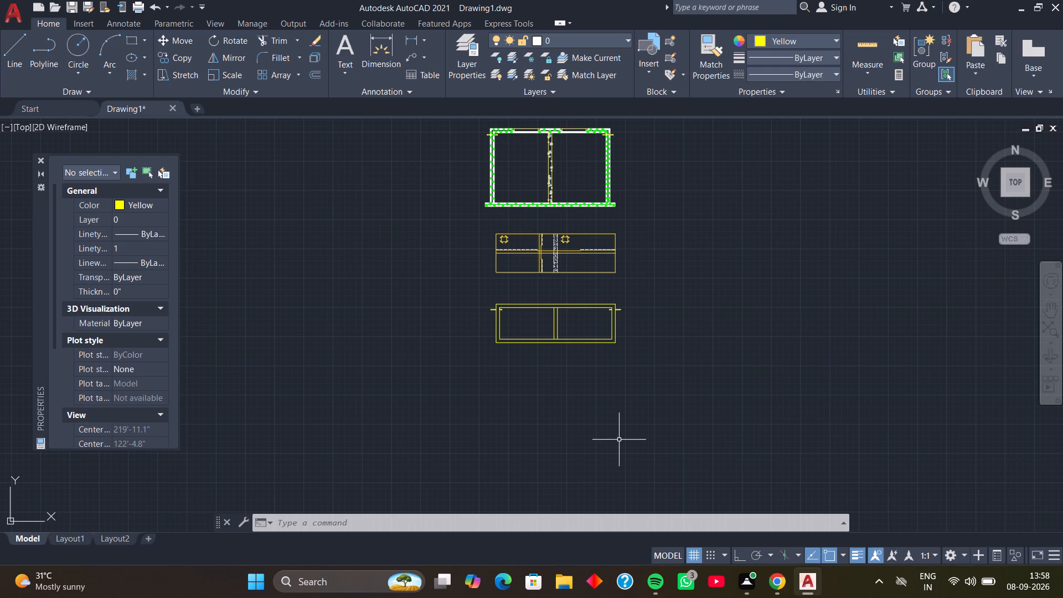
Hatch the central partition of the partitioned outline with the AR-CONC pattern.
scroll(527, 360, "up", 2)
middle_click_drag(525, 360, 522, 417)
middle_click_drag(523, 351, 492, 375)
scroll(492, 375, "up", 1)
middle_click_drag(492, 375, 468, 396)
middle_click_drag(488, 372, 399, 358)
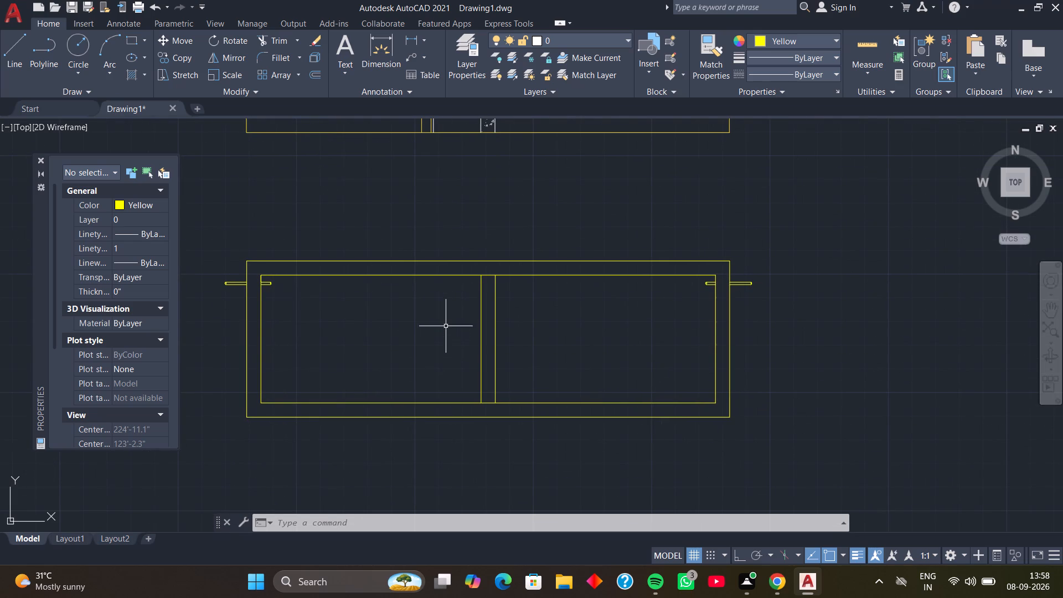
type("H")
key("space")
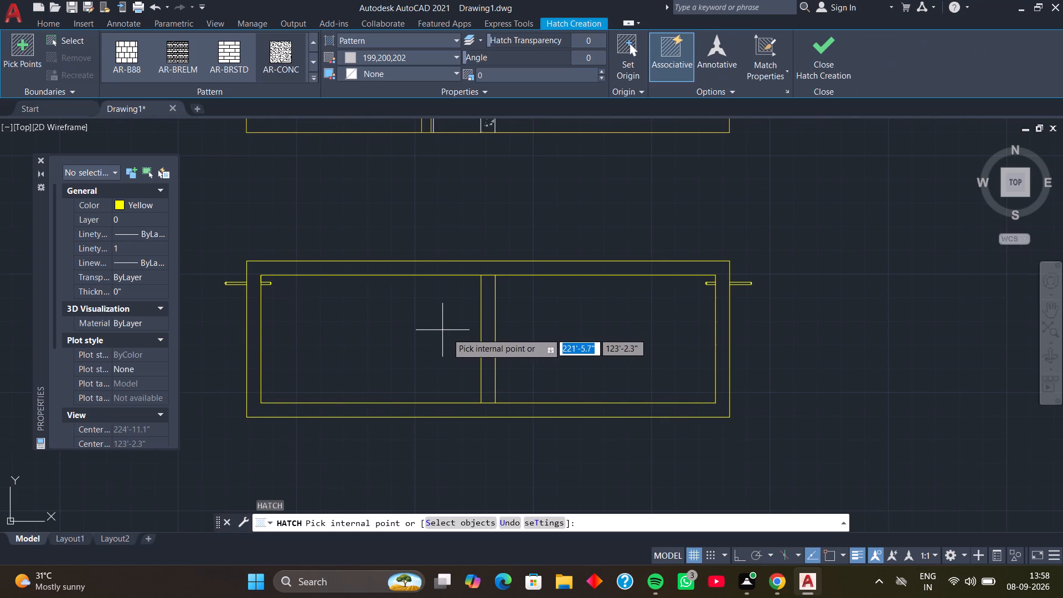
left_click(489, 343)
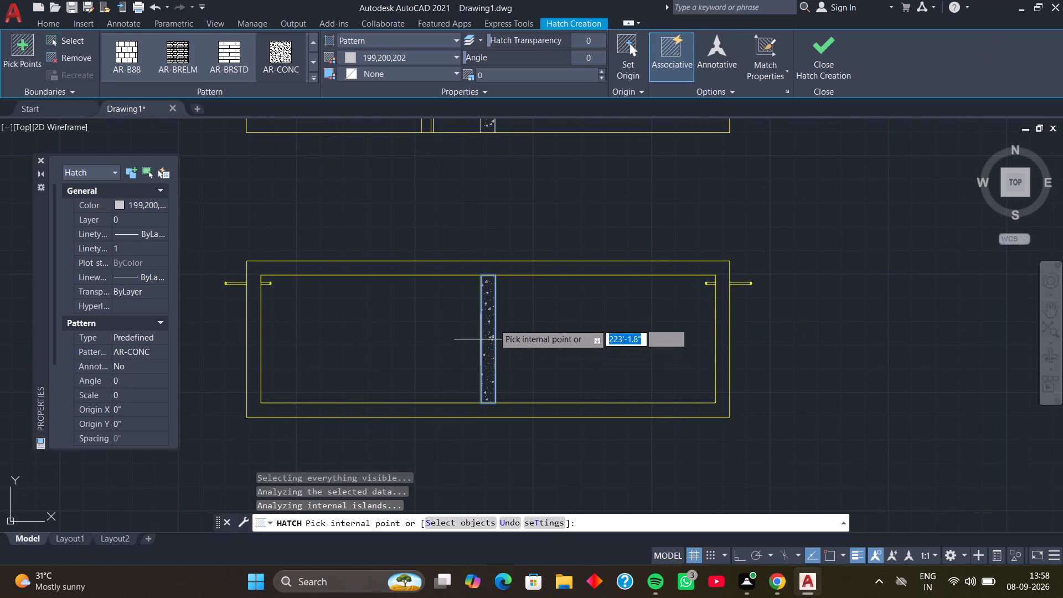
key("Return")
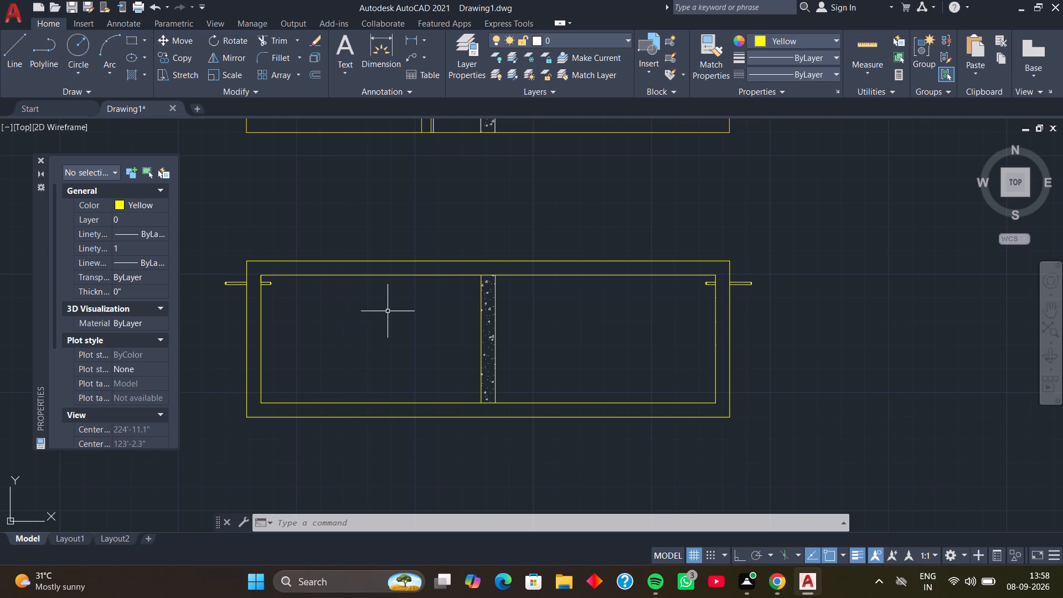
Add a multileader labelled INLET, pointing at the elliptical outer end of the newly placed long pipe projection.
middle_click_drag(386, 308, 354, 344)
middle_click_drag(460, 348, 375, 348)
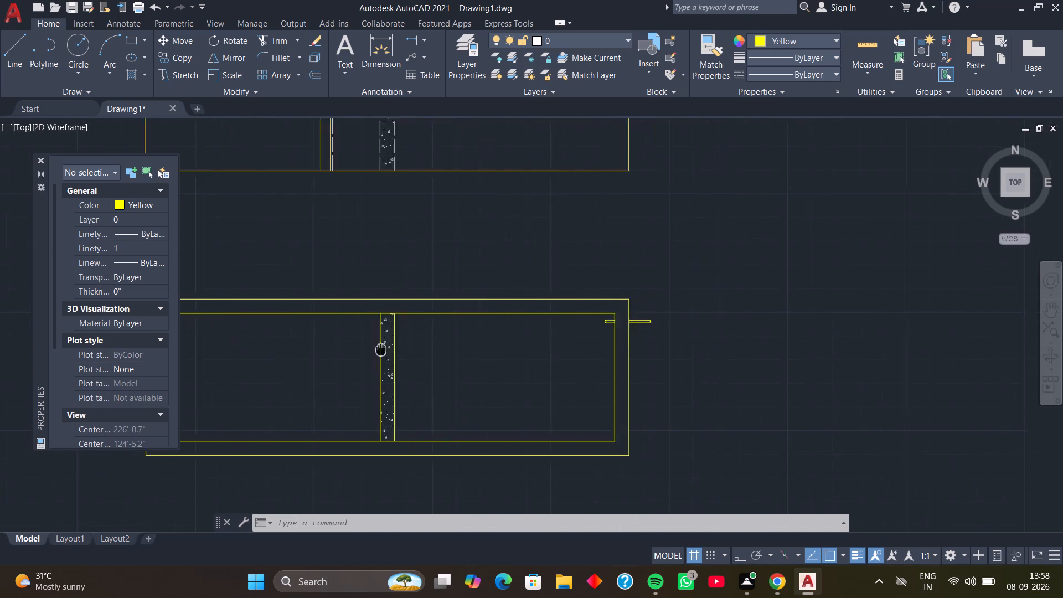
middle_click_drag(375, 348, 362, 347)
scroll(613, 348, "up", 3)
middle_click_drag(634, 270, 550, 339)
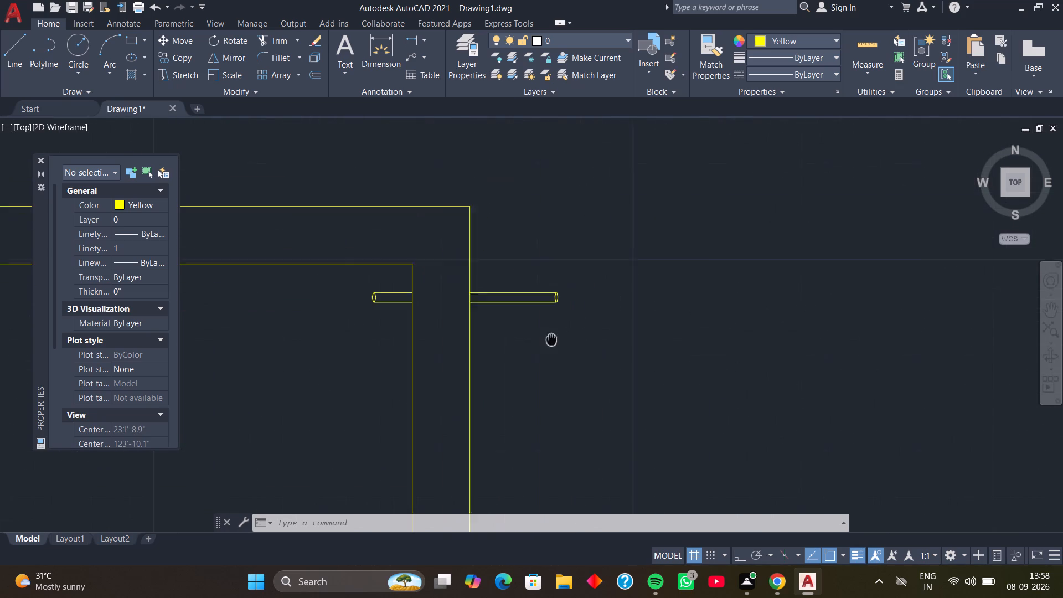
middle_click_drag(550, 339, 550, 340)
scroll(554, 324, "up", 2)
middle_click_drag(555, 317, 481, 358)
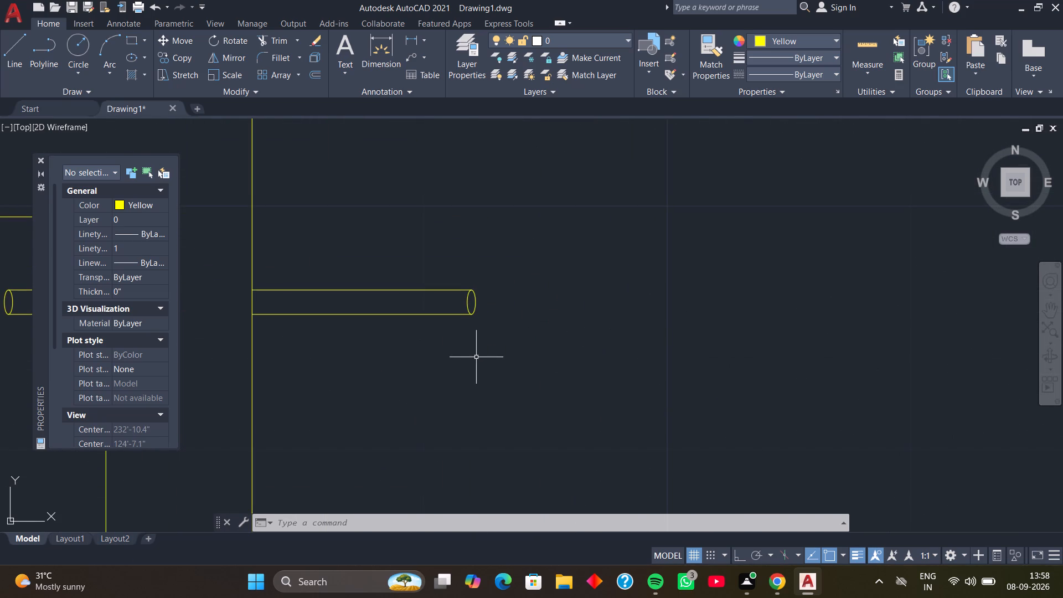
type("ML")
key("d")
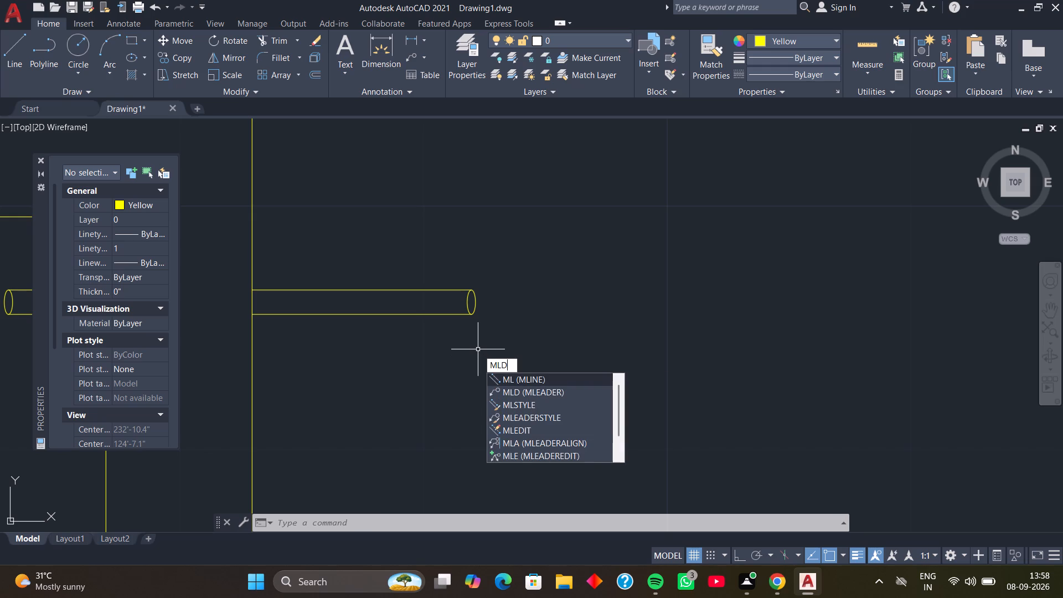
key("Return")
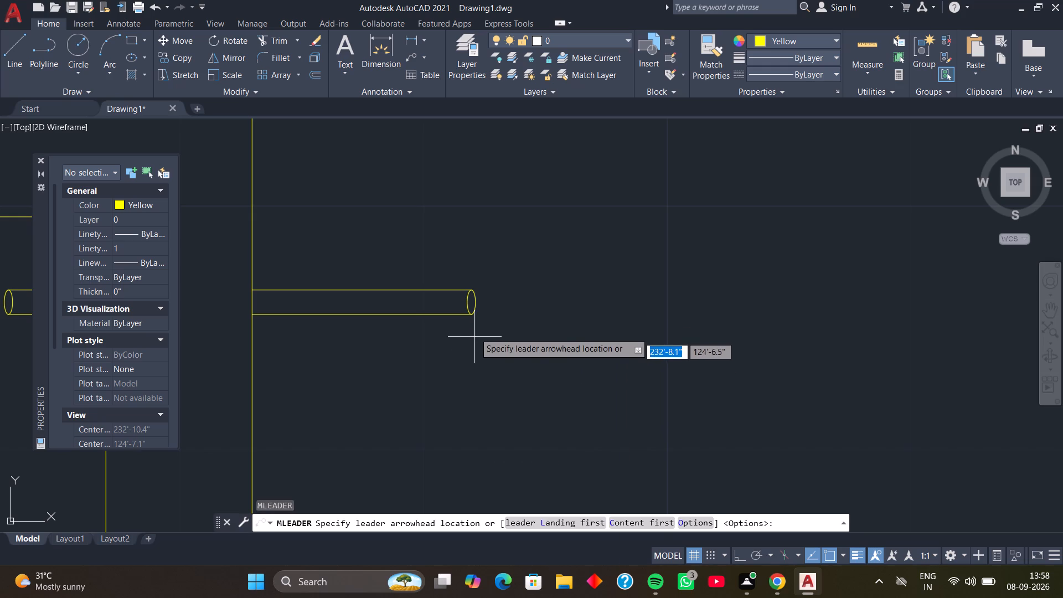
left_click(472, 302)
left_click(495, 286)
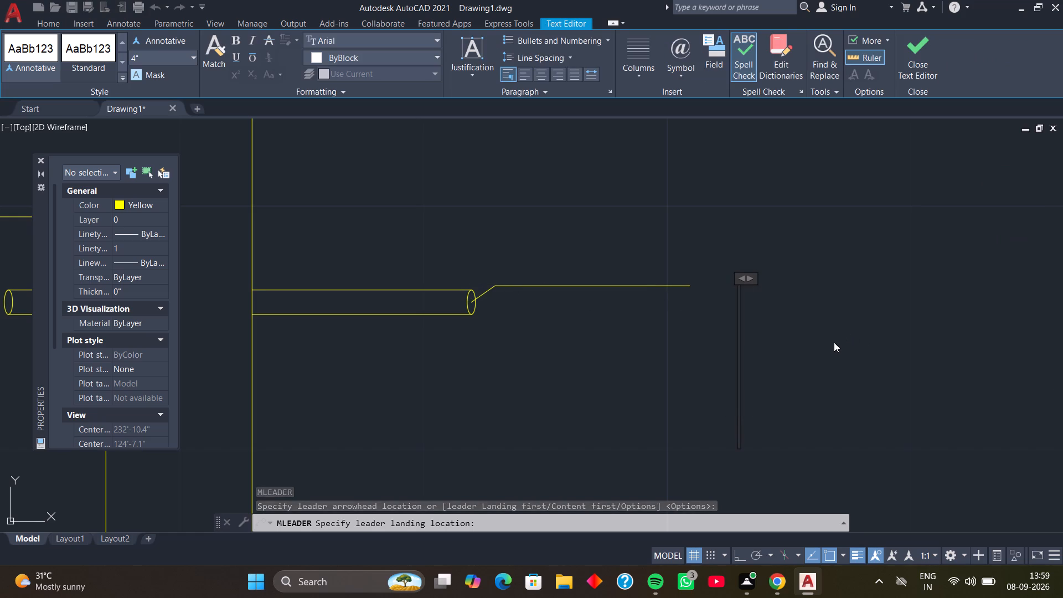
key("i")
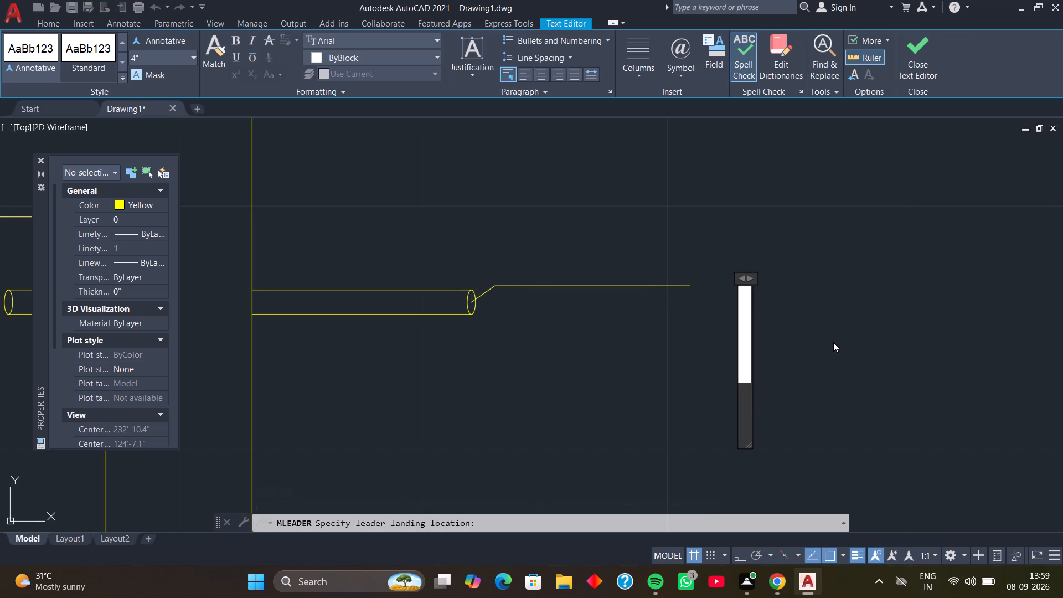
key("n")
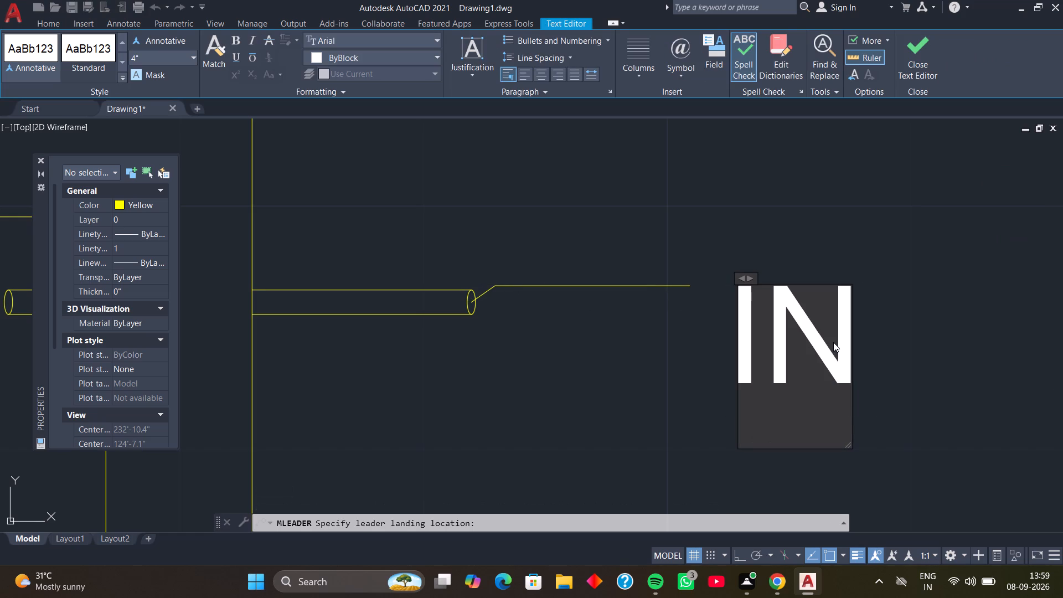
key("l")
type("ET")
key("Return")
key("Return")
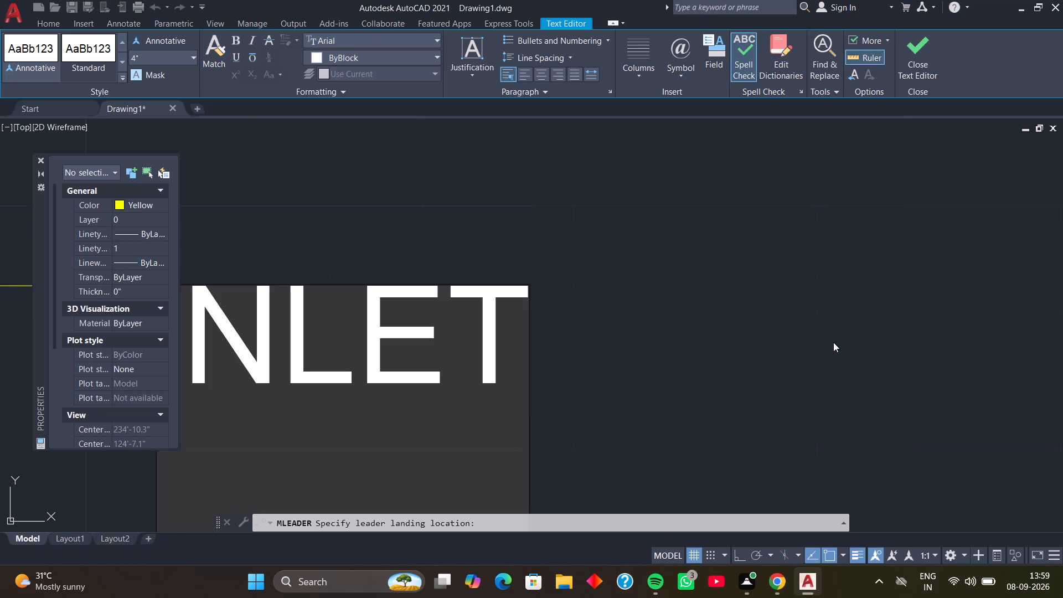
scroll(844, 334, "down", 4)
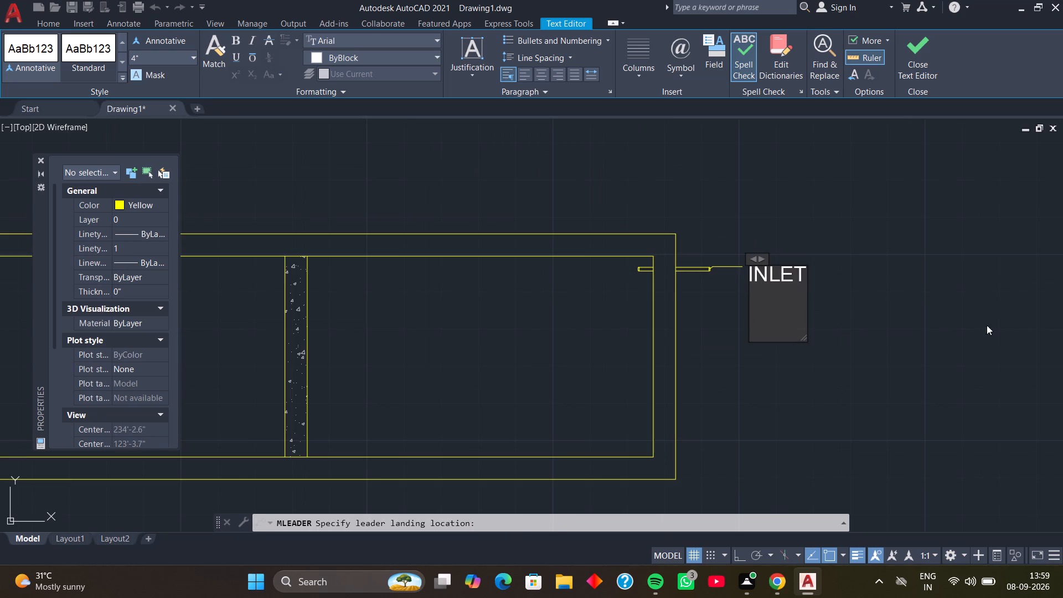
key("BackSpace")
key("BackSpace")
left_click(822, 299)
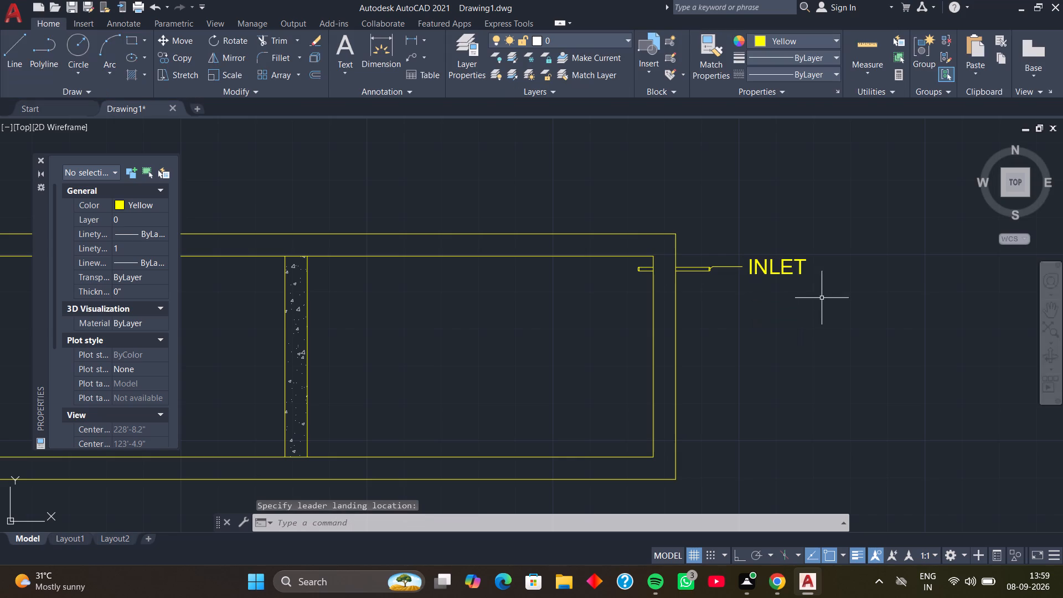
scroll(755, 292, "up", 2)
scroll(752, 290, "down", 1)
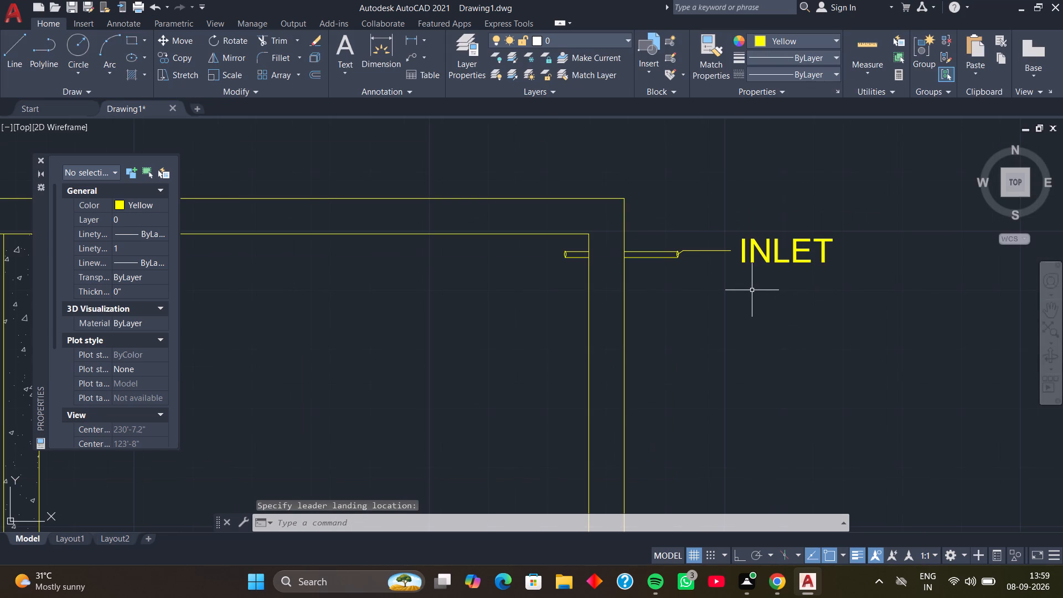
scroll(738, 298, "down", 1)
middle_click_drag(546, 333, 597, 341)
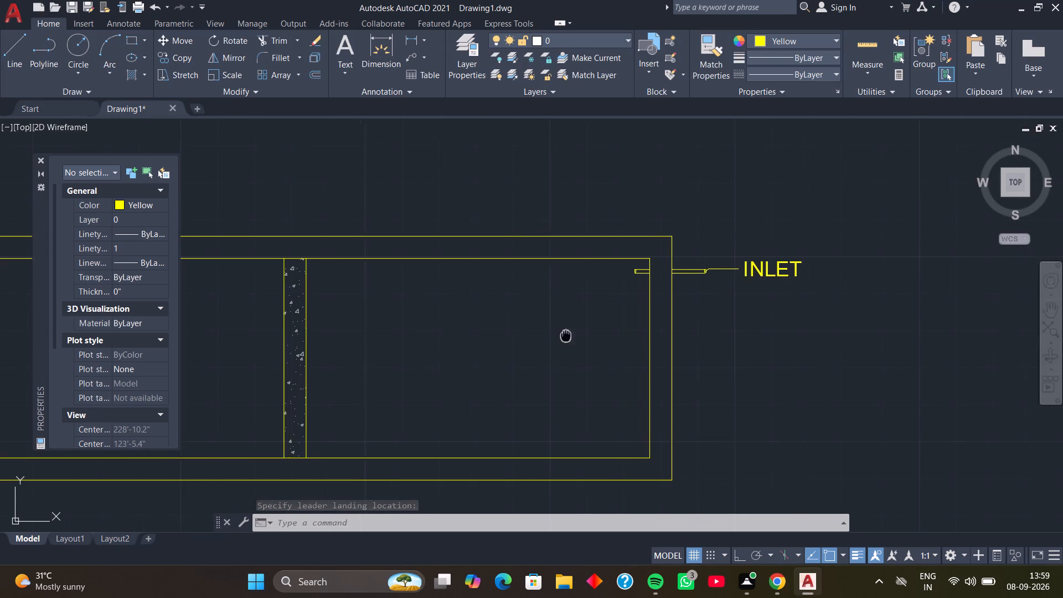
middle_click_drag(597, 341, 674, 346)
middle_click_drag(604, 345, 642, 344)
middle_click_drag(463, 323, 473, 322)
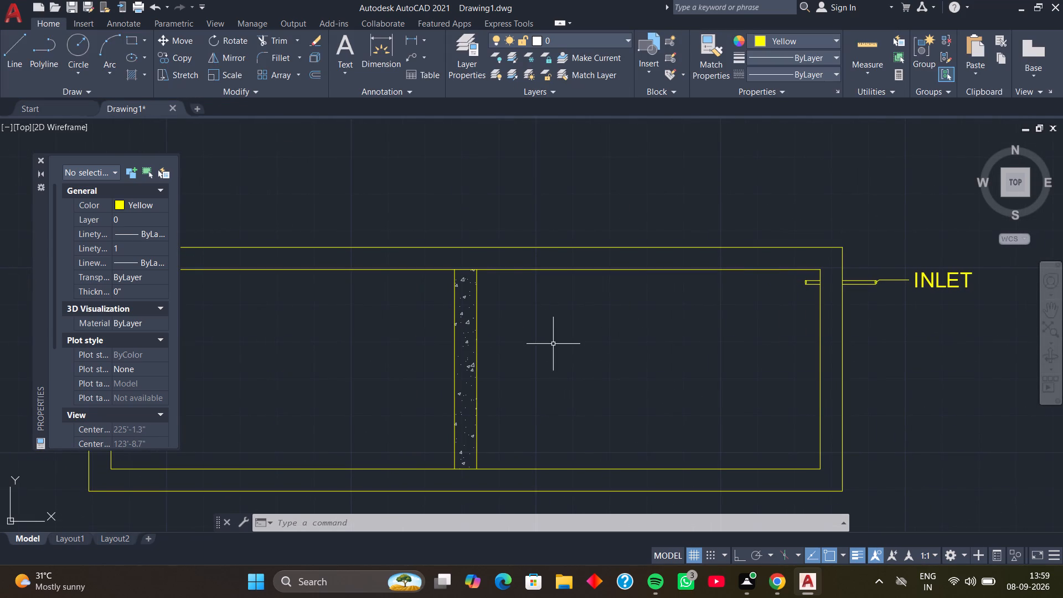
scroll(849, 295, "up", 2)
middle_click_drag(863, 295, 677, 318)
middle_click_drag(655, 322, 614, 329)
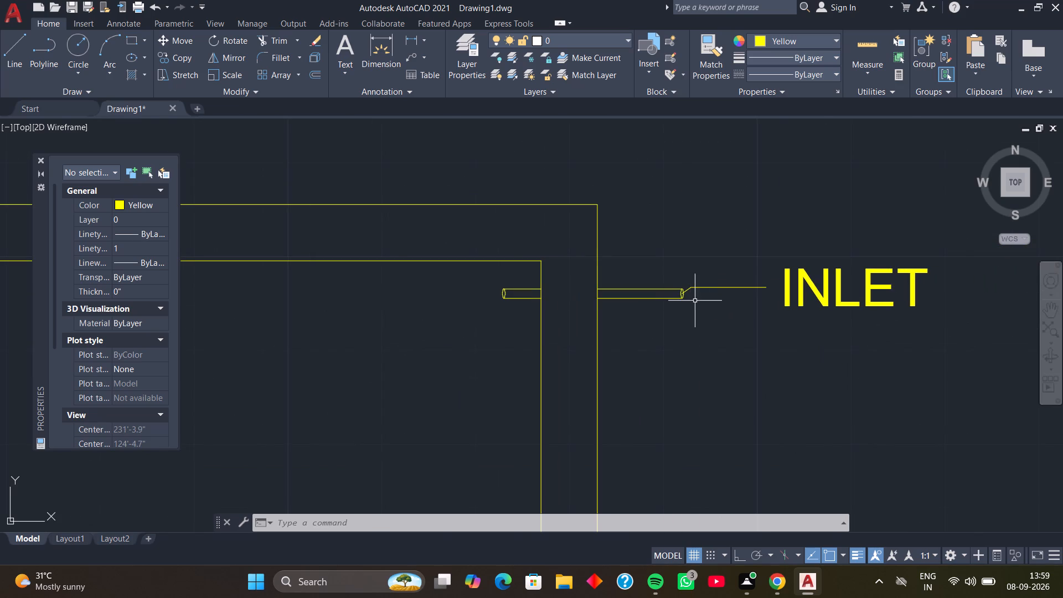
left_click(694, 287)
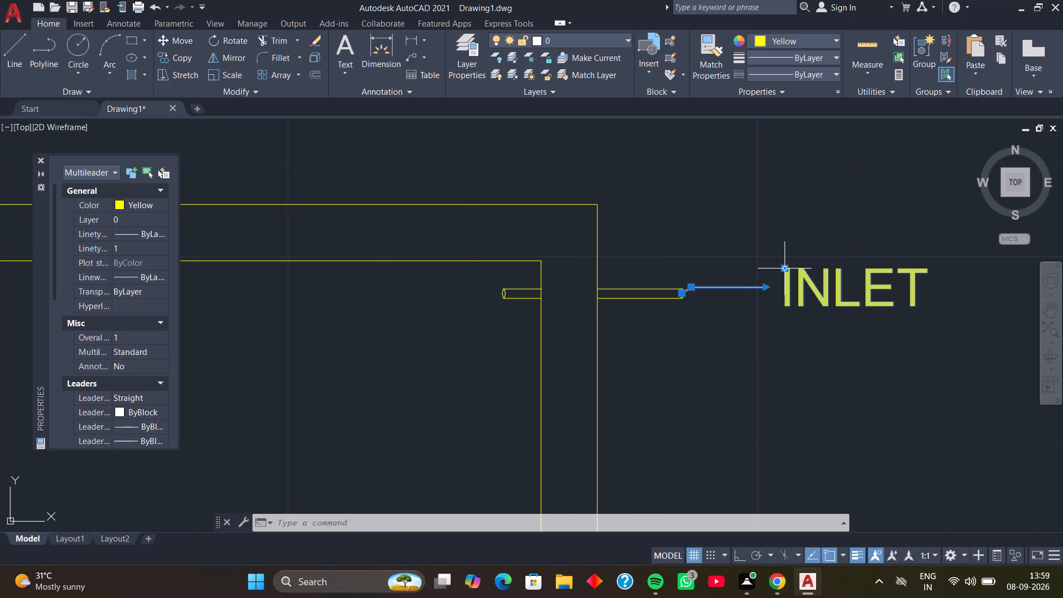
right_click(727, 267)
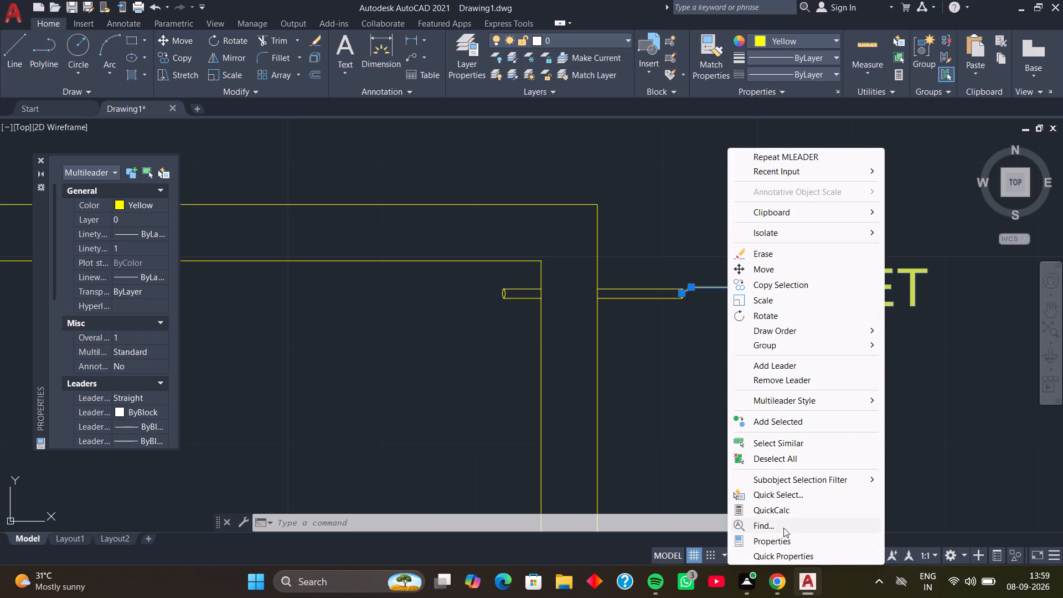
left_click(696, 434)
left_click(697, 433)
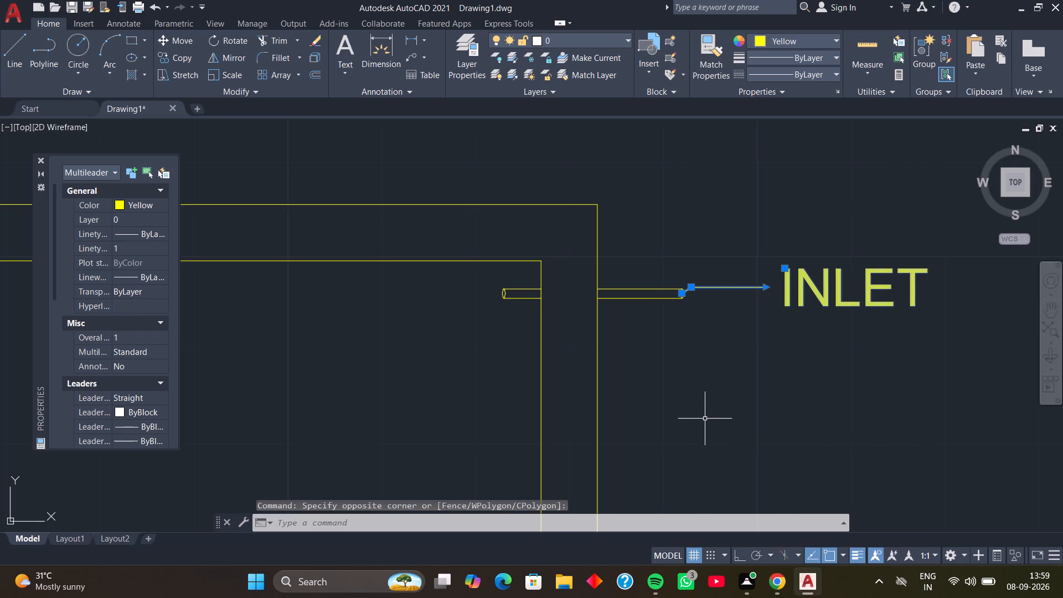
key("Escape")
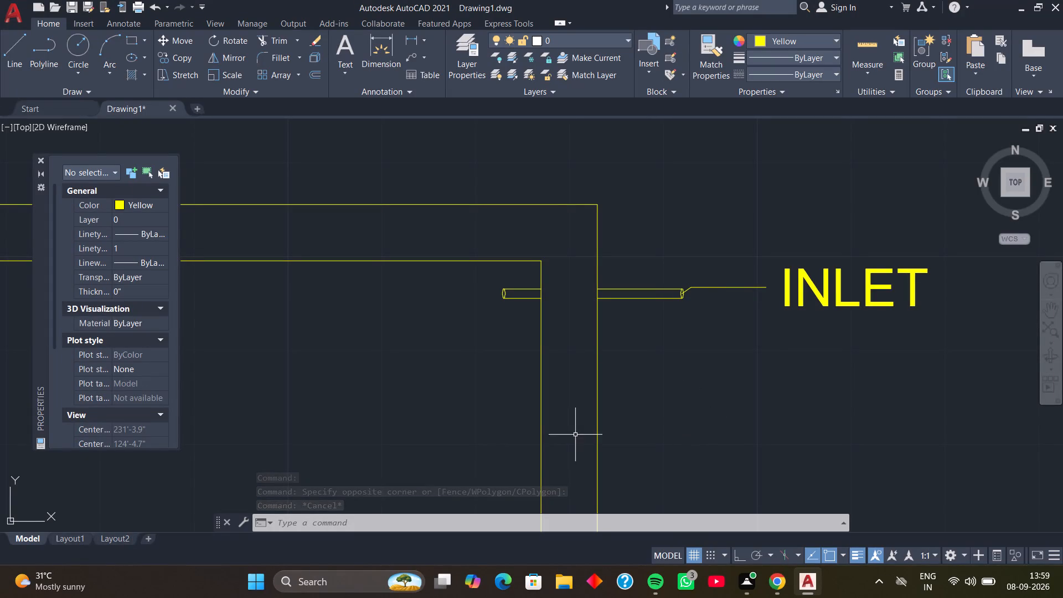
Add a multileader labelled INLET, pointing at the elliptical outer end of the long pipe projection on the opposite end wall.
scroll(444, 407, "down", 1)
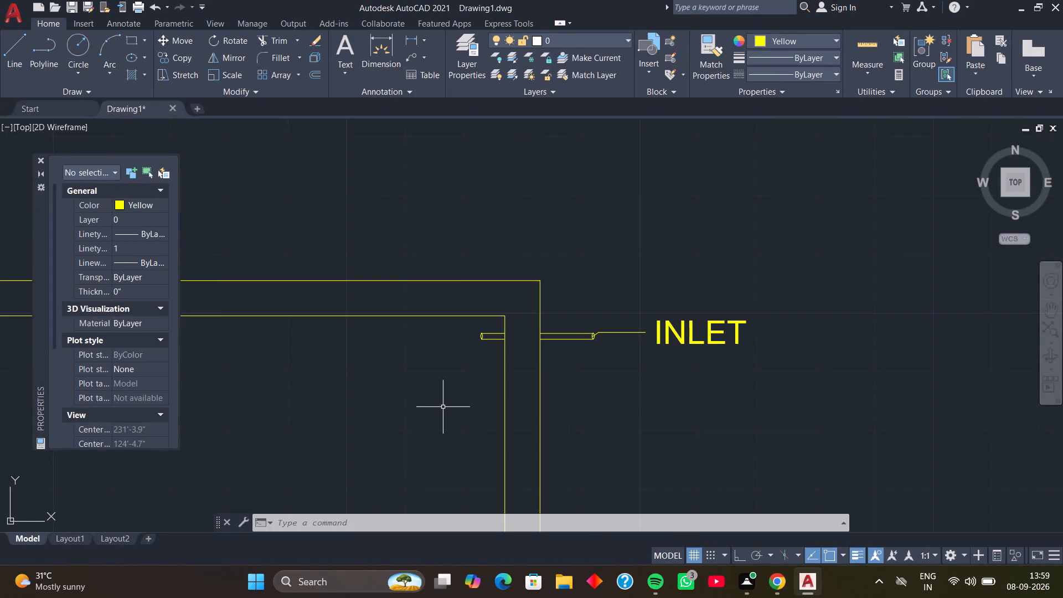
middle_click_drag(435, 408, 585, 377)
middle_click_drag(484, 388, 633, 358)
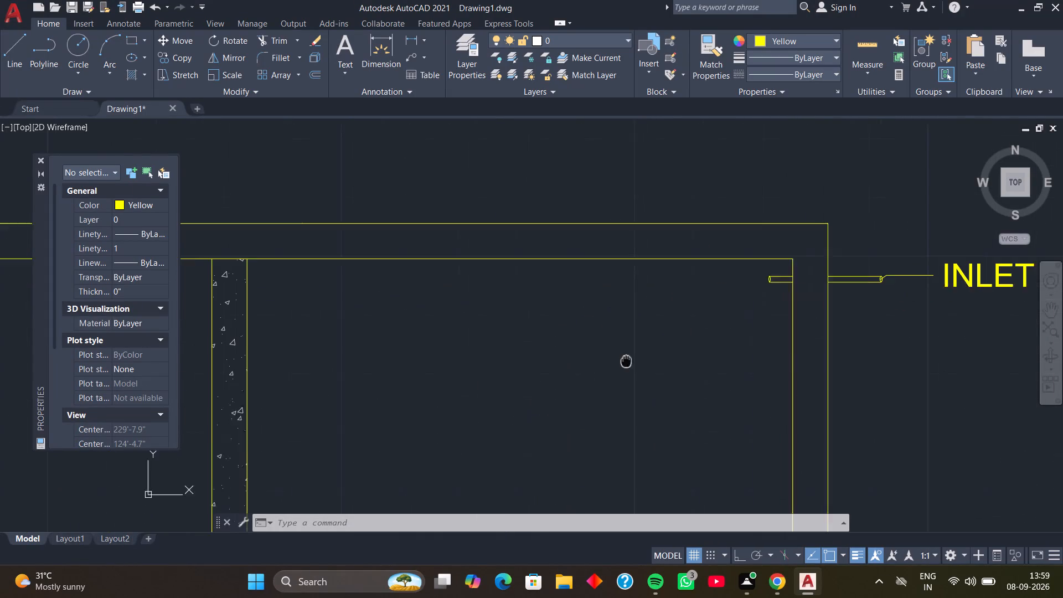
middle_click_drag(633, 358, 641, 356)
scroll(546, 369, "down", 2)
middle_click_drag(521, 377, 684, 377)
middle_click_drag(427, 374, 520, 375)
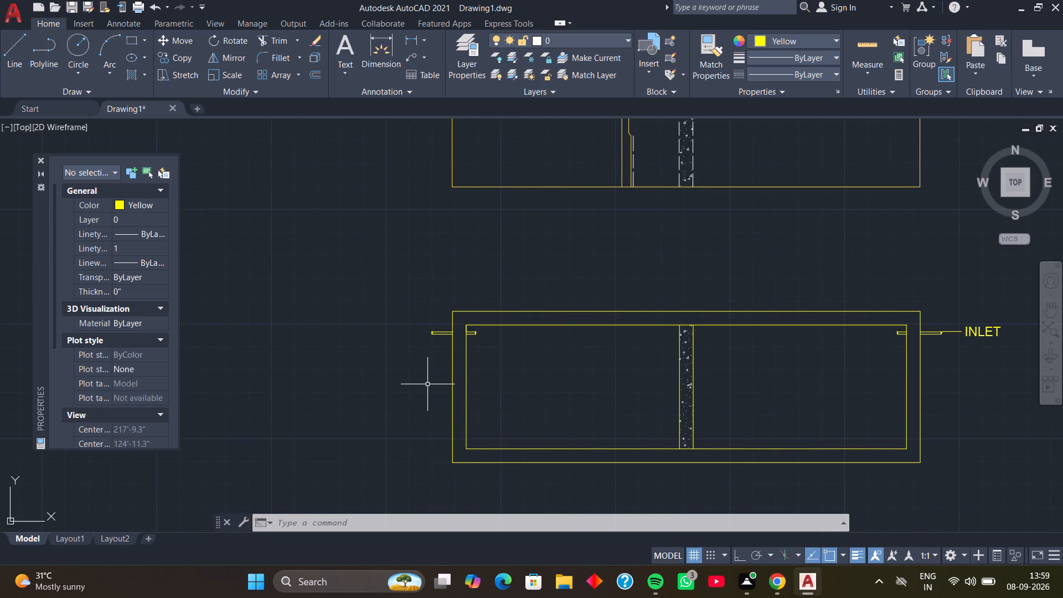
scroll(412, 377, "up", 3)
middle_click_drag(431, 334, 446, 413)
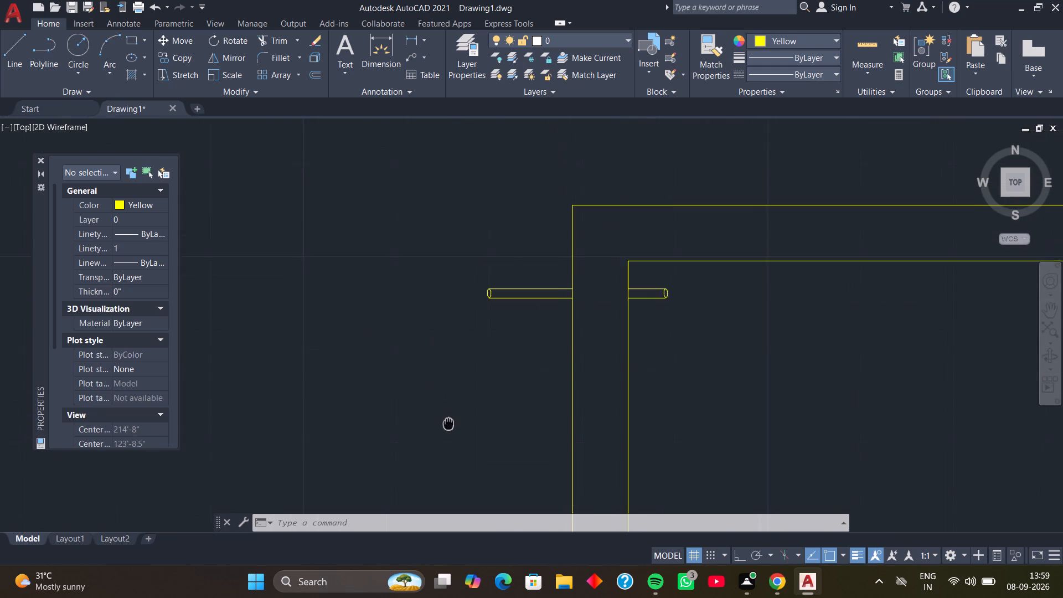
scroll(454, 354, "up", 2)
middle_click_drag(465, 318, 444, 410)
scroll(477, 363, "up", 2)
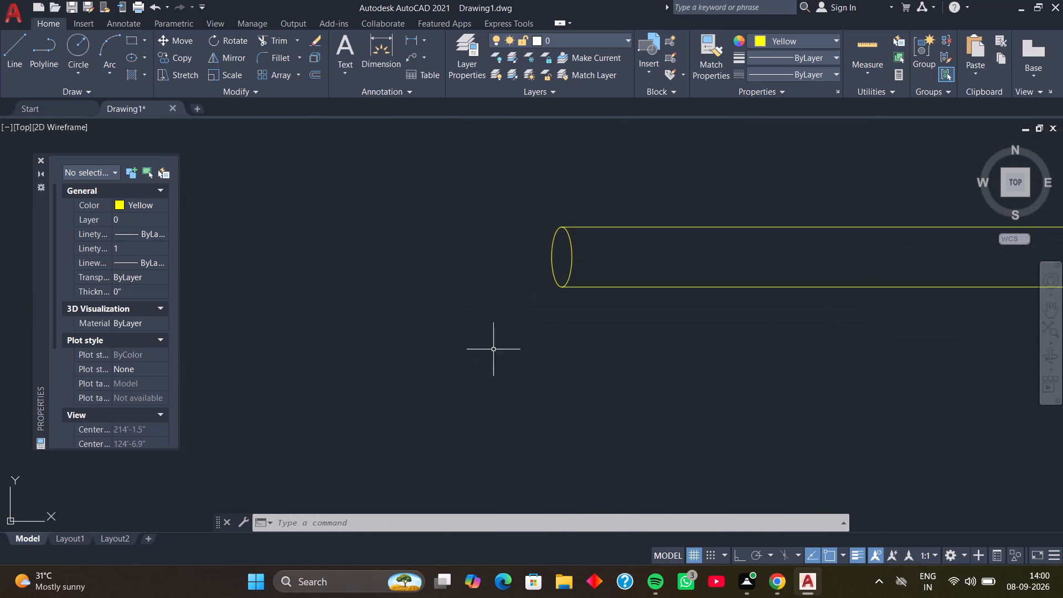
middle_click_drag(493, 349, 425, 408)
middle_click_drag(420, 412, 402, 419)
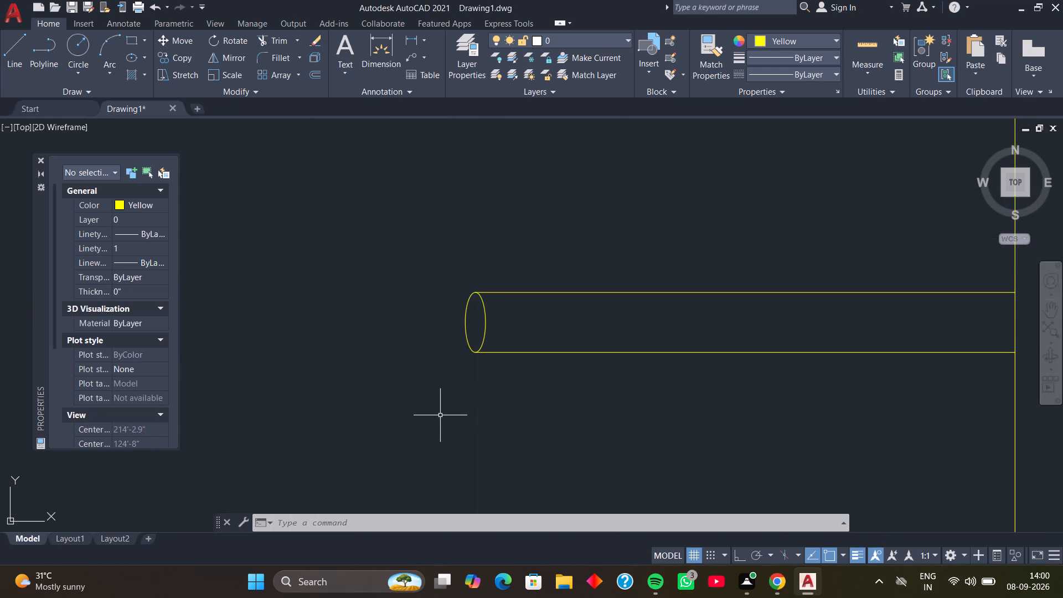
type("ML")
key("d")
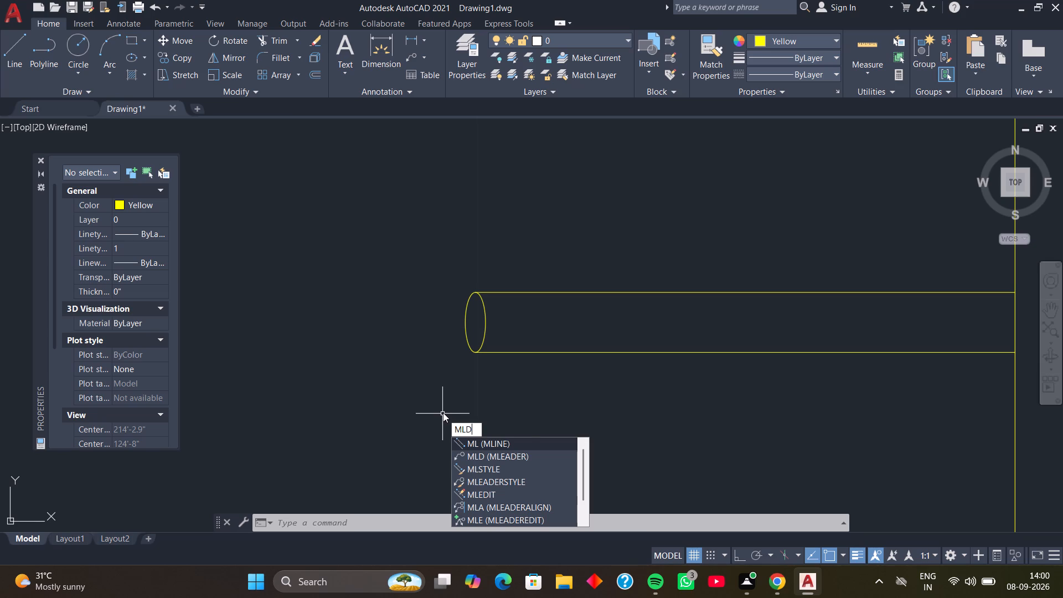
key("space")
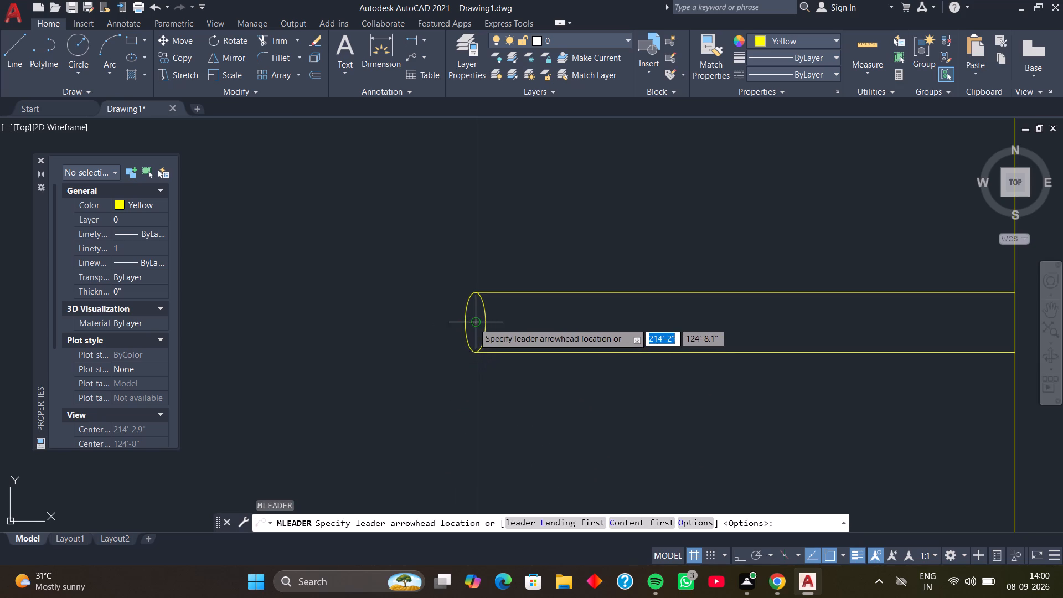
left_click(473, 323)
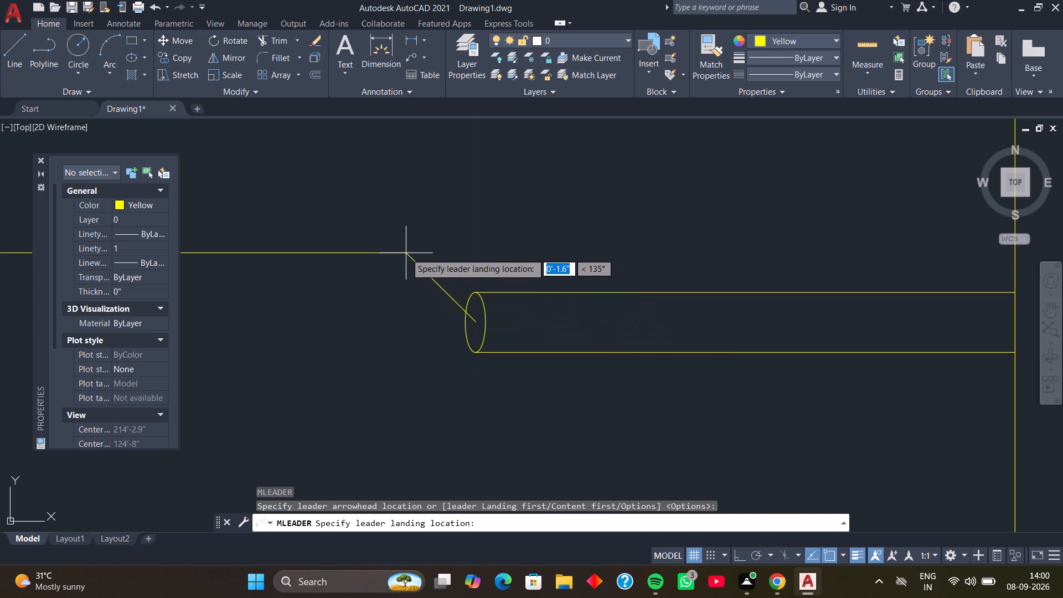
left_click(406, 252)
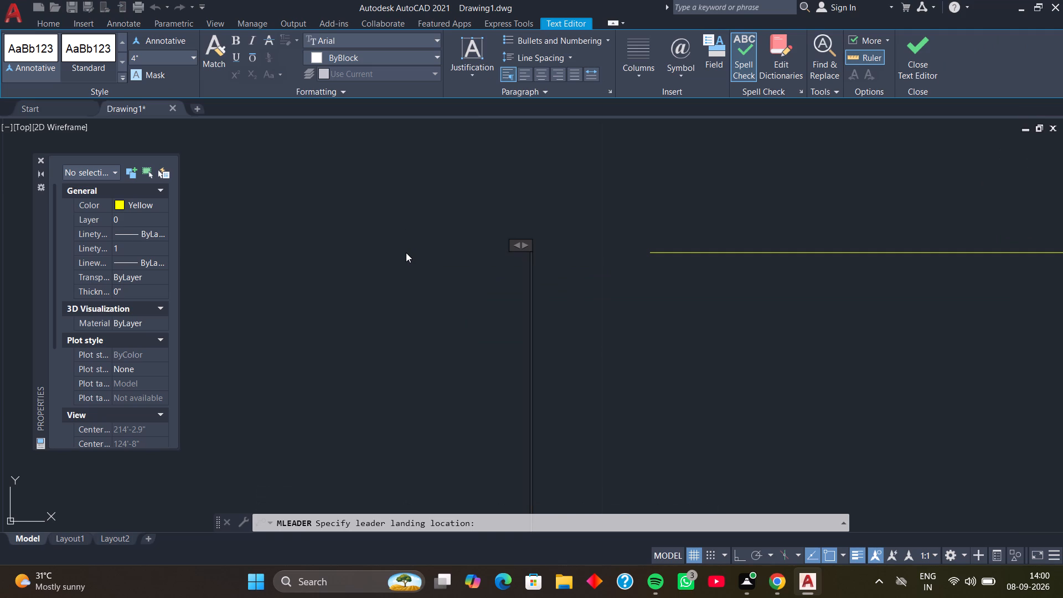
scroll(420, 255, "down", 2)
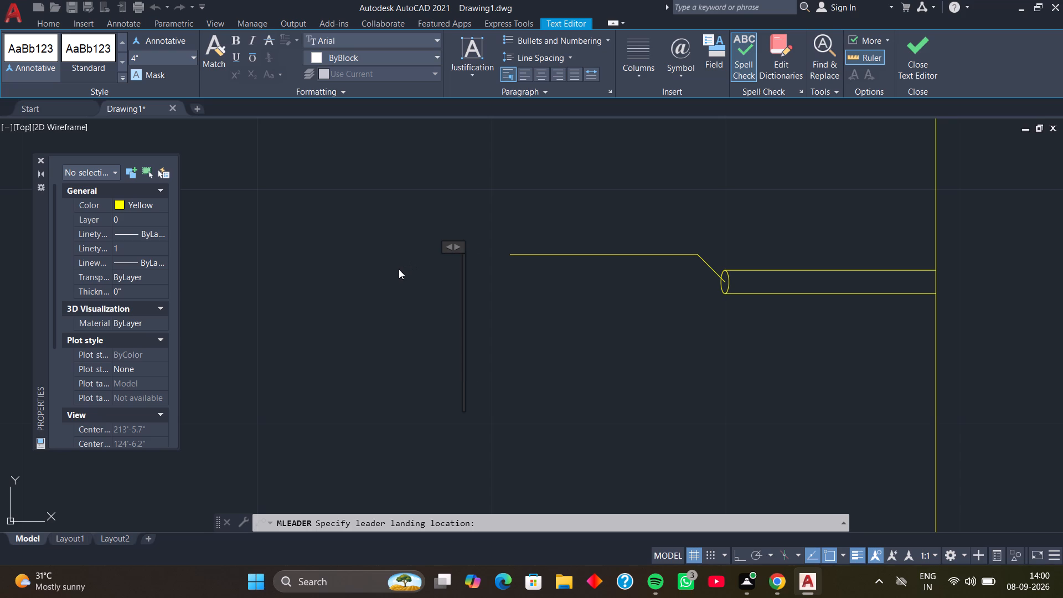
type("IN")
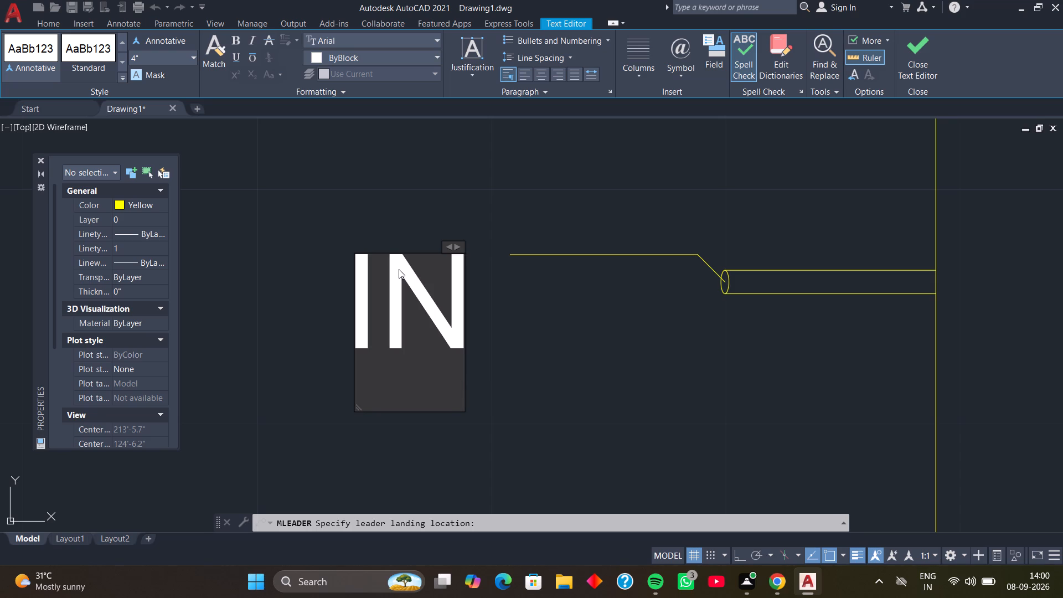
type("LET")
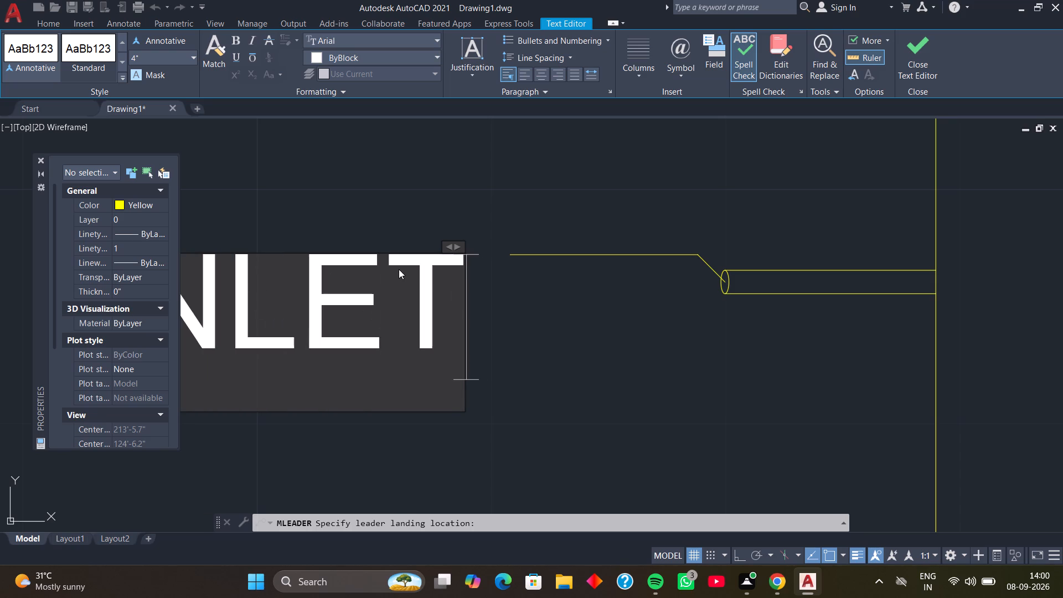
left_click(460, 305)
left_click(481, 311)
Examine the new INLET label and where its leader meets the elliptical pipe end on the left end wall.
scroll(486, 309, "down", 2)
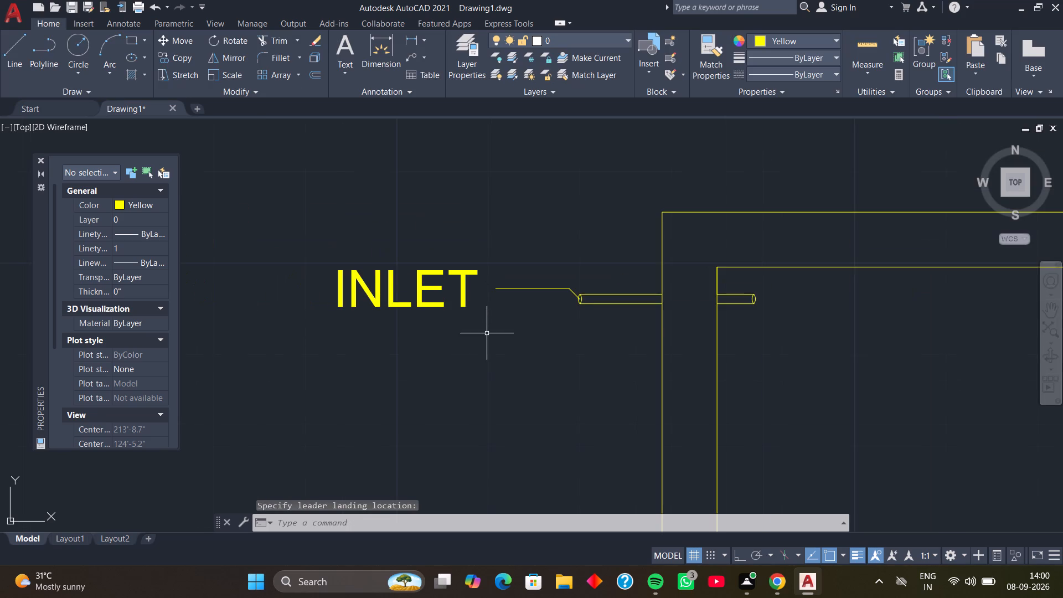
middle_click_drag(487, 333, 452, 317)
scroll(452, 317, "down", 2)
middle_click_drag(453, 328, 414, 319)
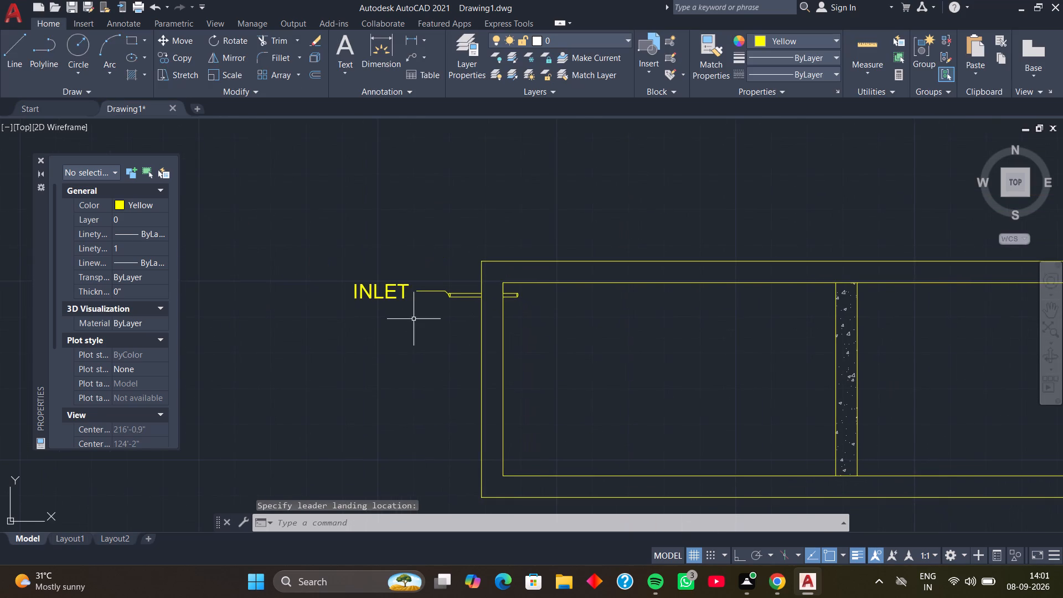
scroll(437, 301, "up", 3)
scroll(481, 280, "up", 3)
scroll(412, 292, "down", 1)
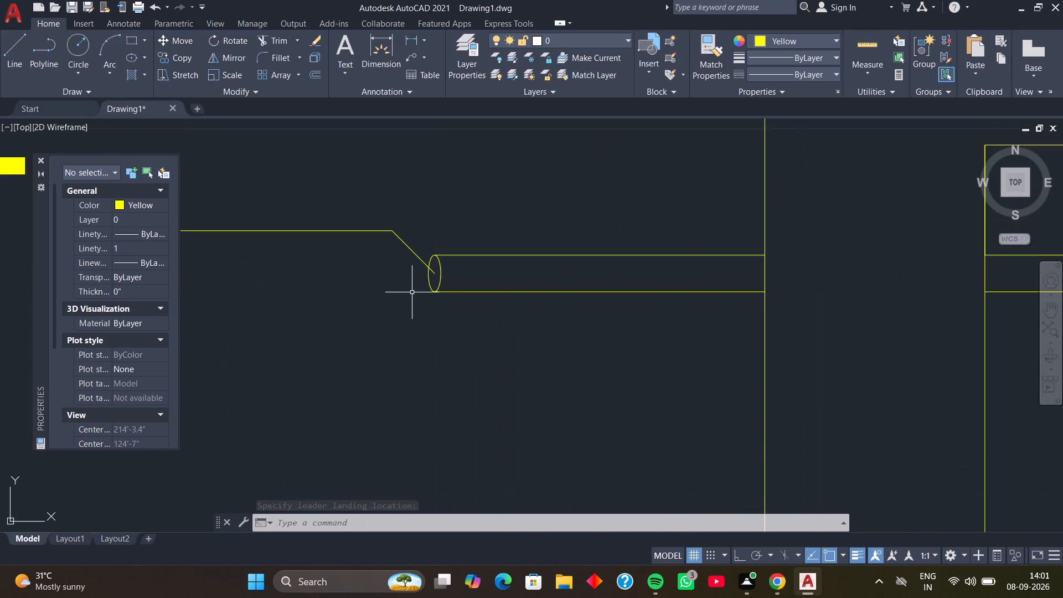
scroll(411, 293, "down", 3)
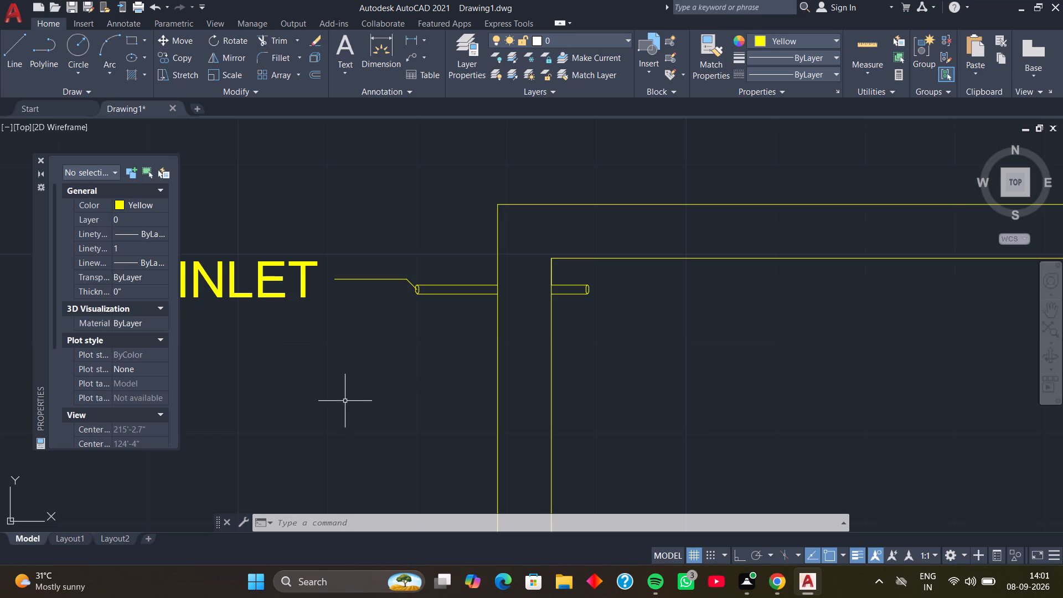
Add a vertical linear dimension to the outer edge of the partitioned outline's left end wall, placed just outside the wall.
scroll(412, 310, "down", 2)
middle_click_drag(407, 379, 396, 372)
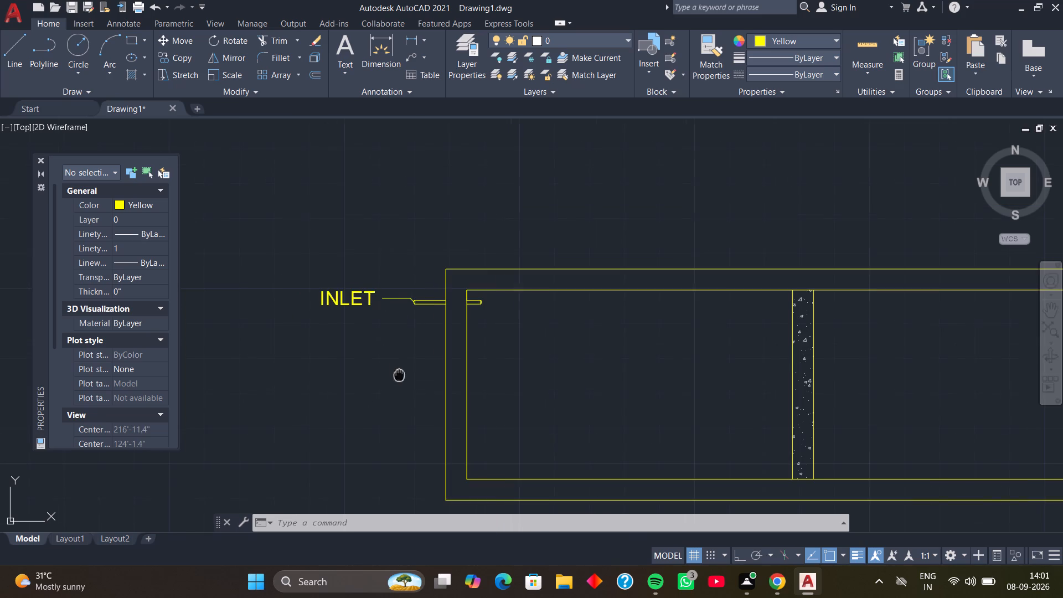
middle_click_drag(396, 372, 354, 328)
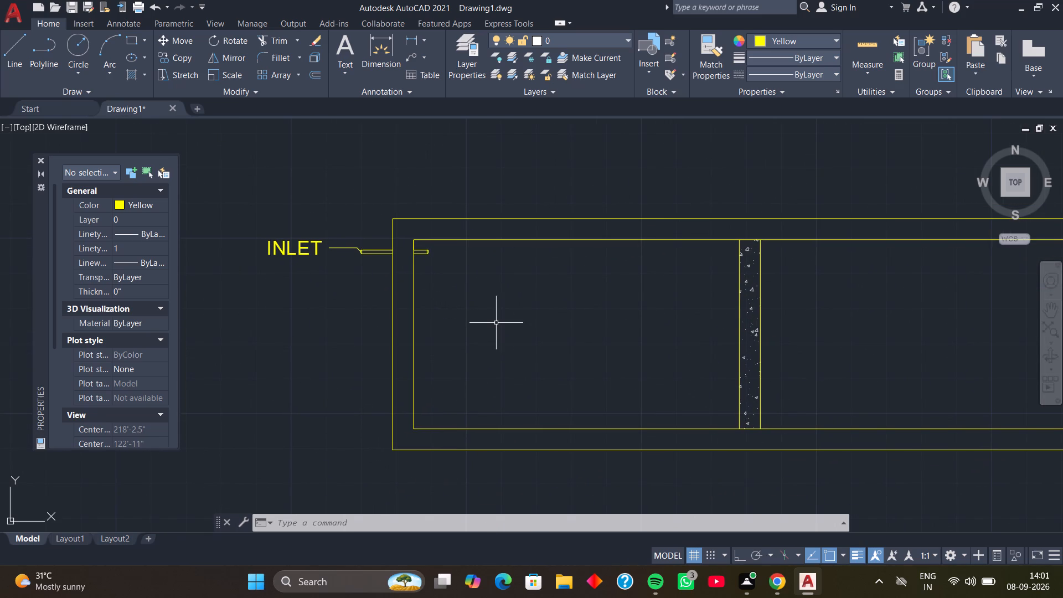
left_click(496, 323)
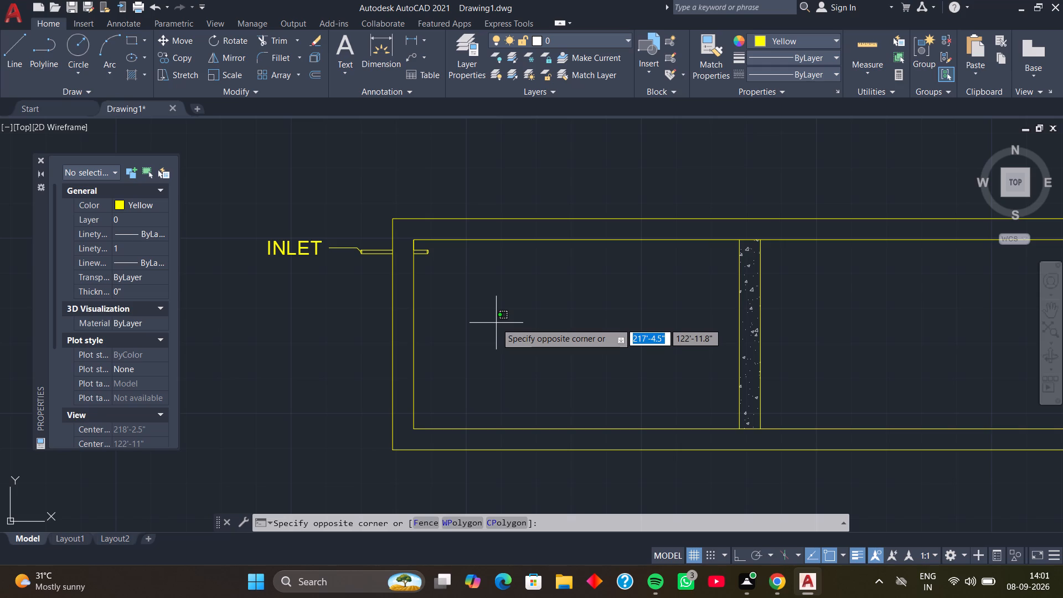
left_click(473, 307)
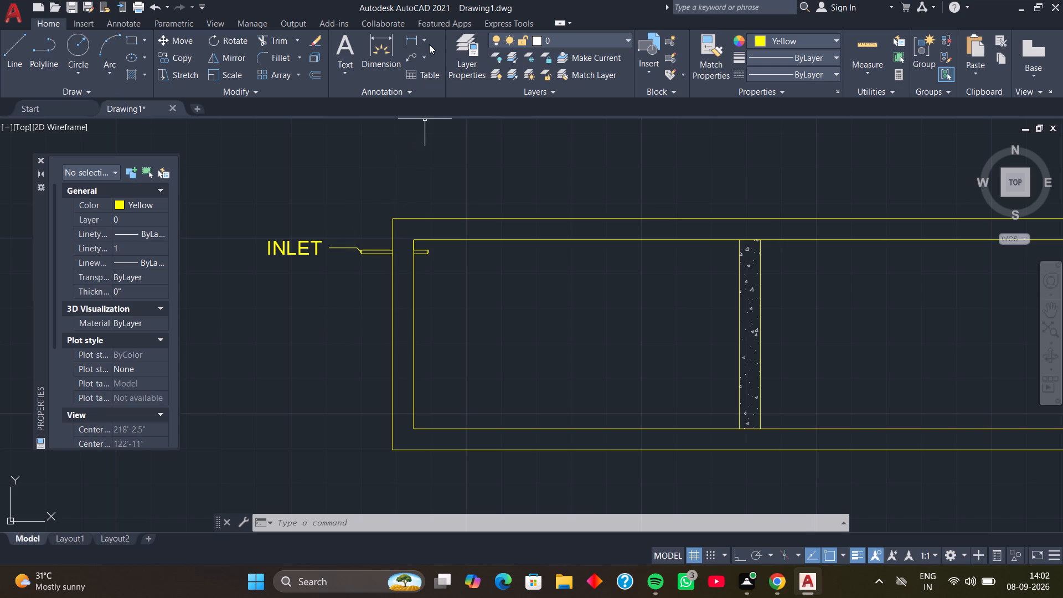
left_click(415, 39)
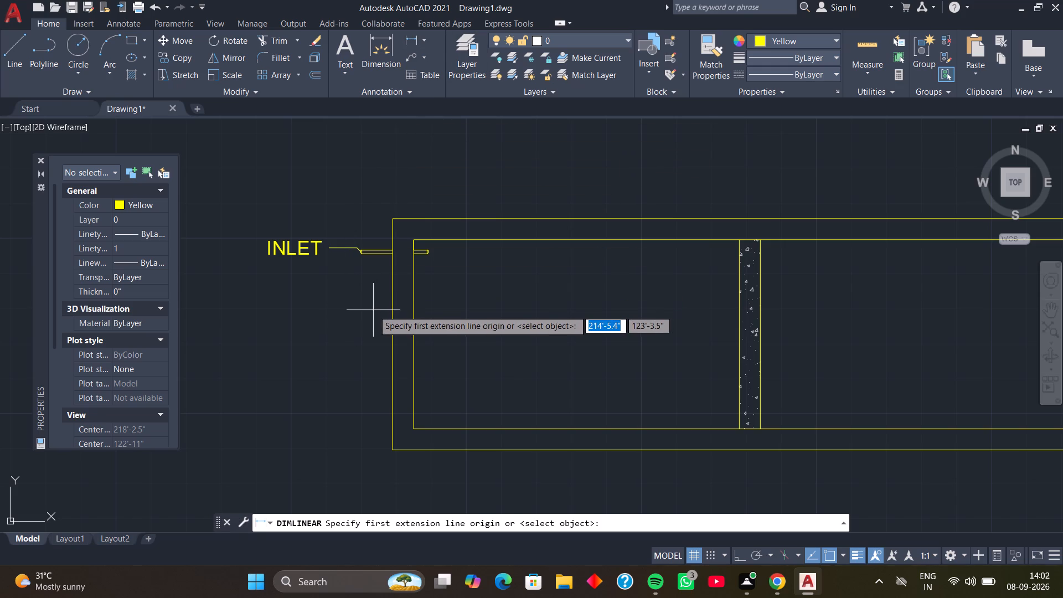
key("space")
left_click(392, 318)
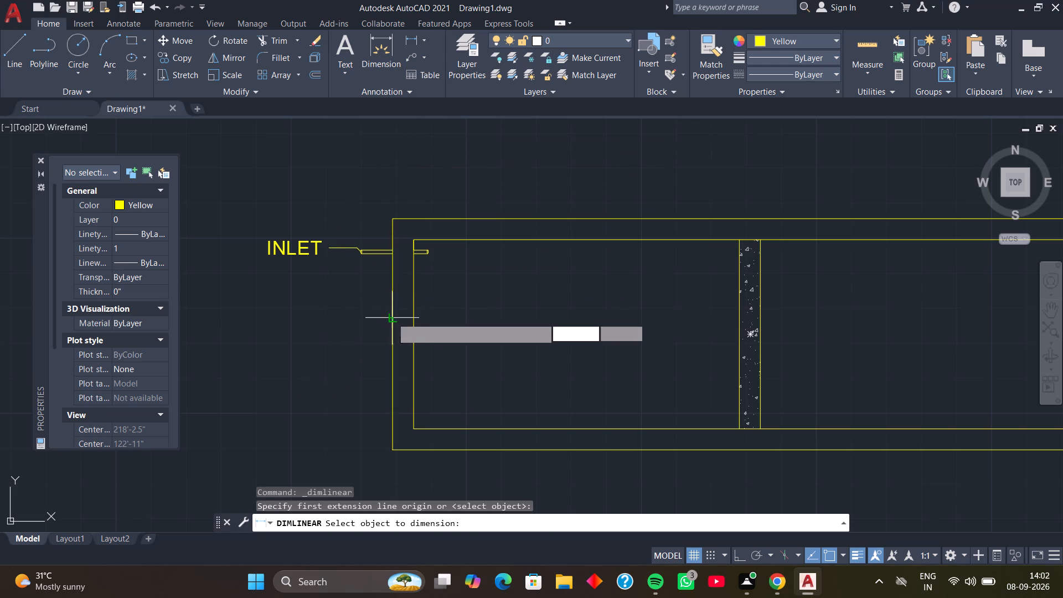
left_click(352, 311)
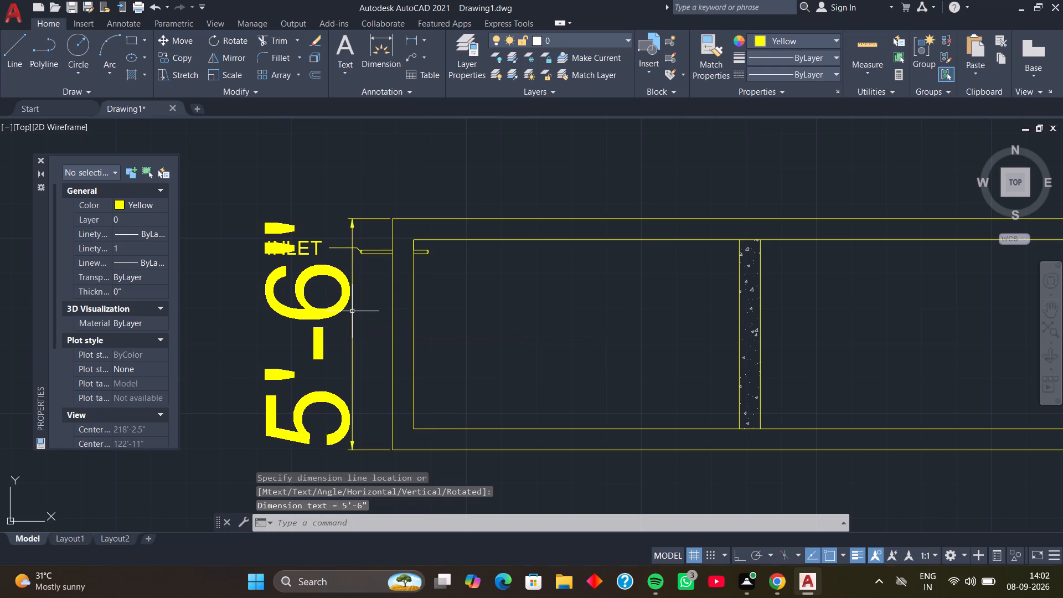
Set the text height of the vertical dimension beside the partitioned outline's left end wall to 10".
left_click(320, 311)
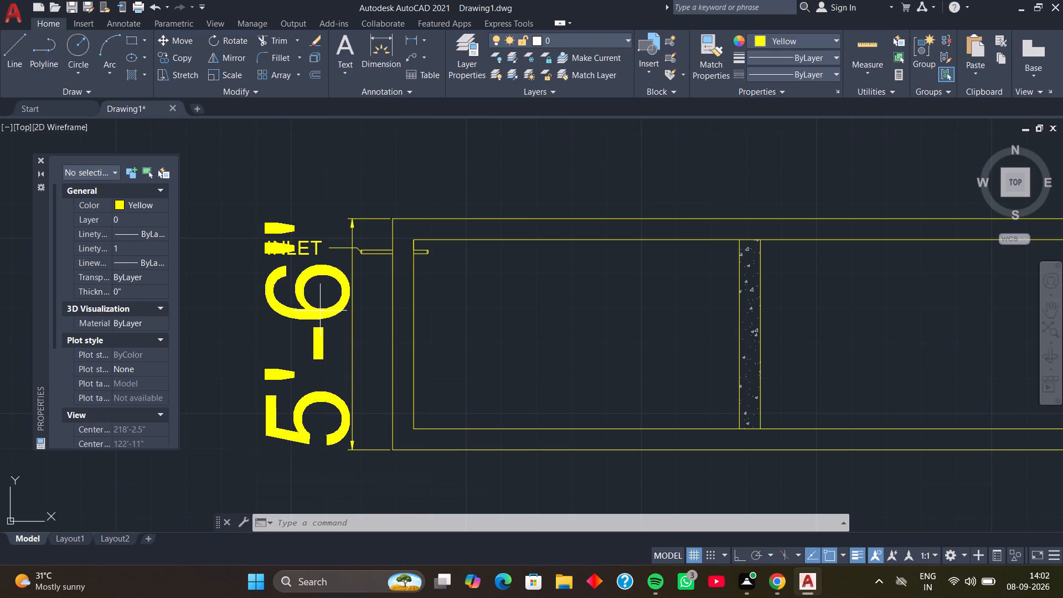
left_click(319, 315)
left_click(316, 315)
left_click(308, 316)
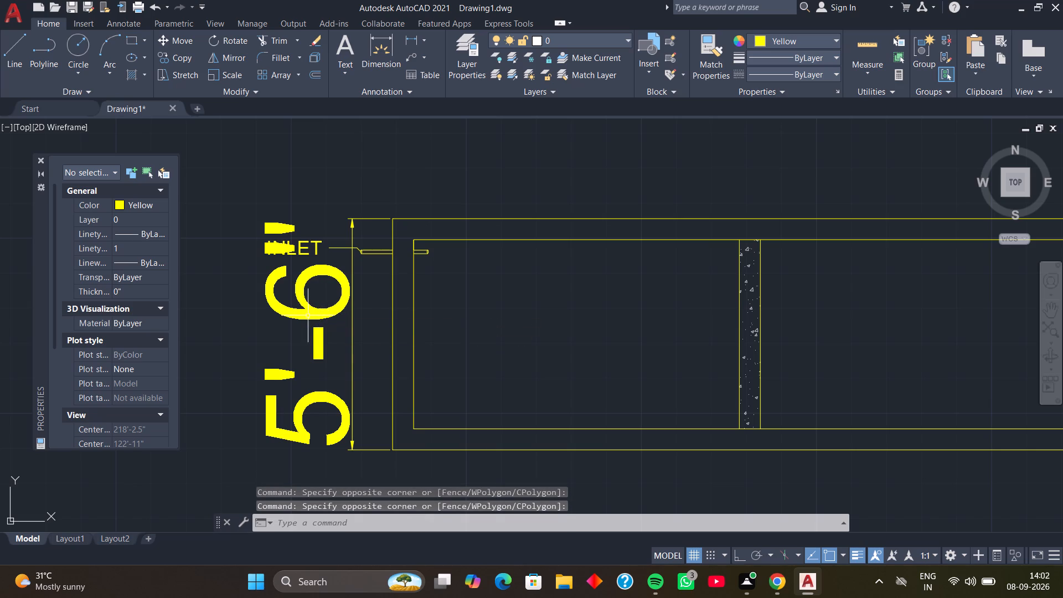
left_click(296, 319)
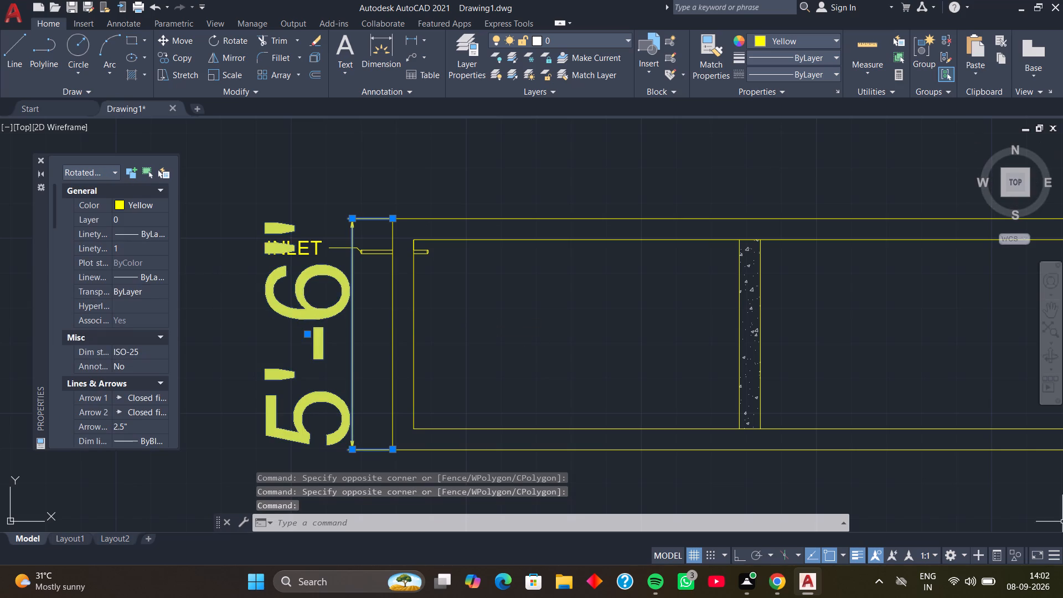
scroll(142, 252, "down", 2)
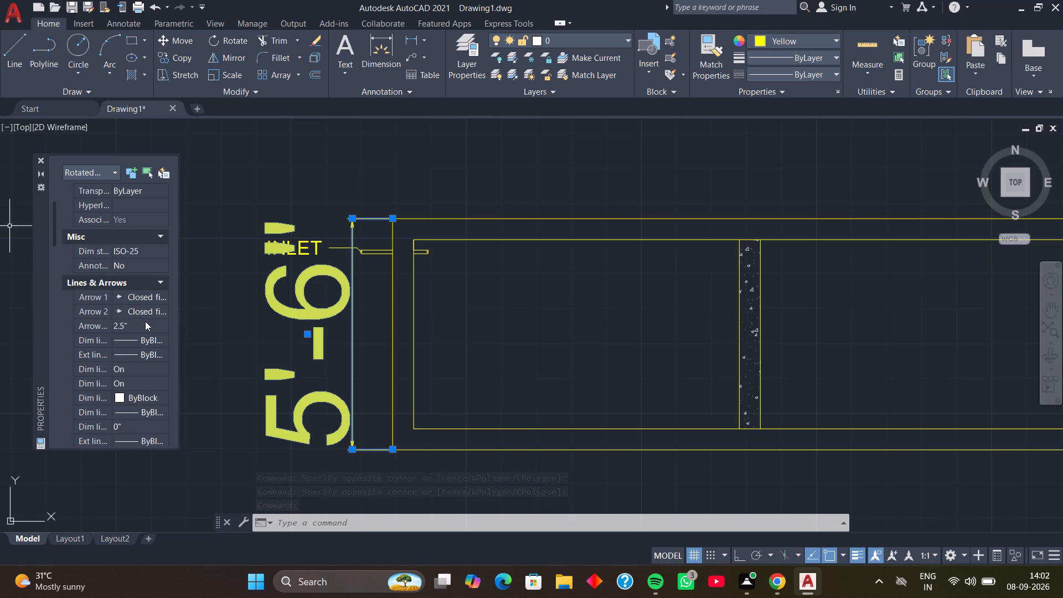
scroll(145, 321, "down", 3)
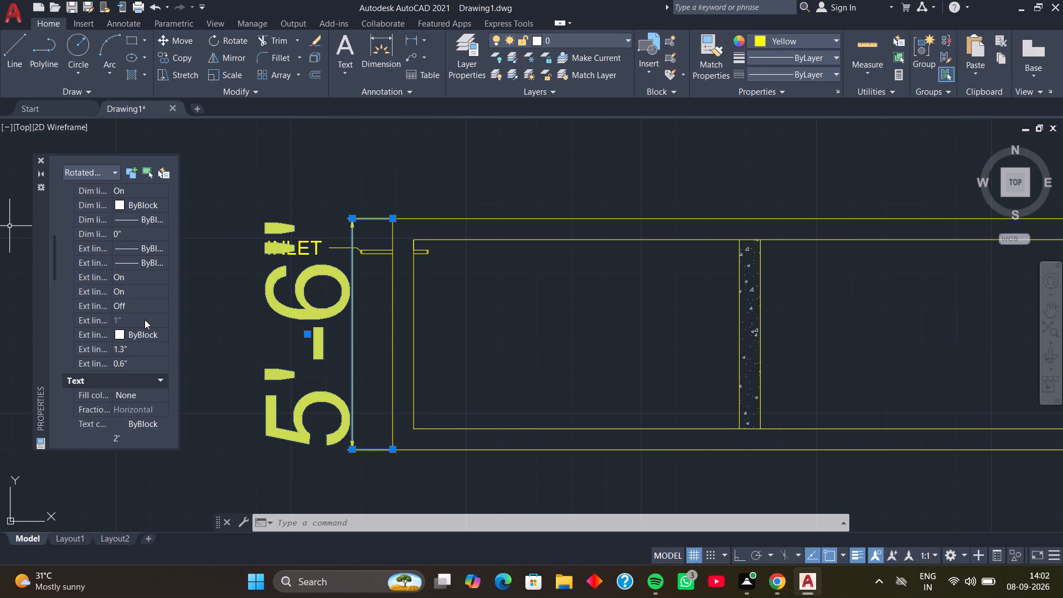
scroll(145, 319, "down", 2)
left_click(145, 311)
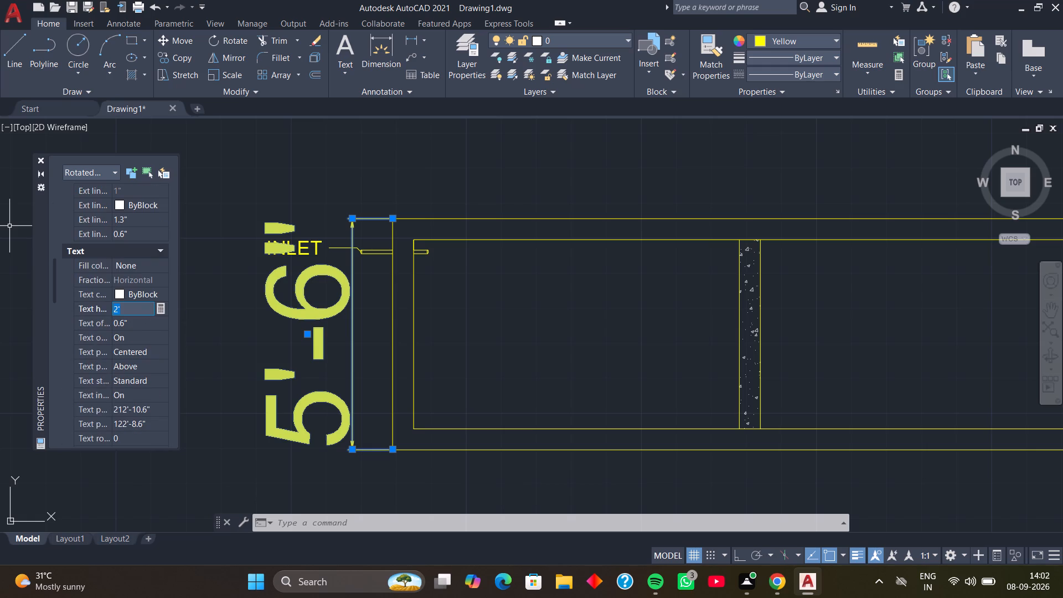
type("10")
key("Return")
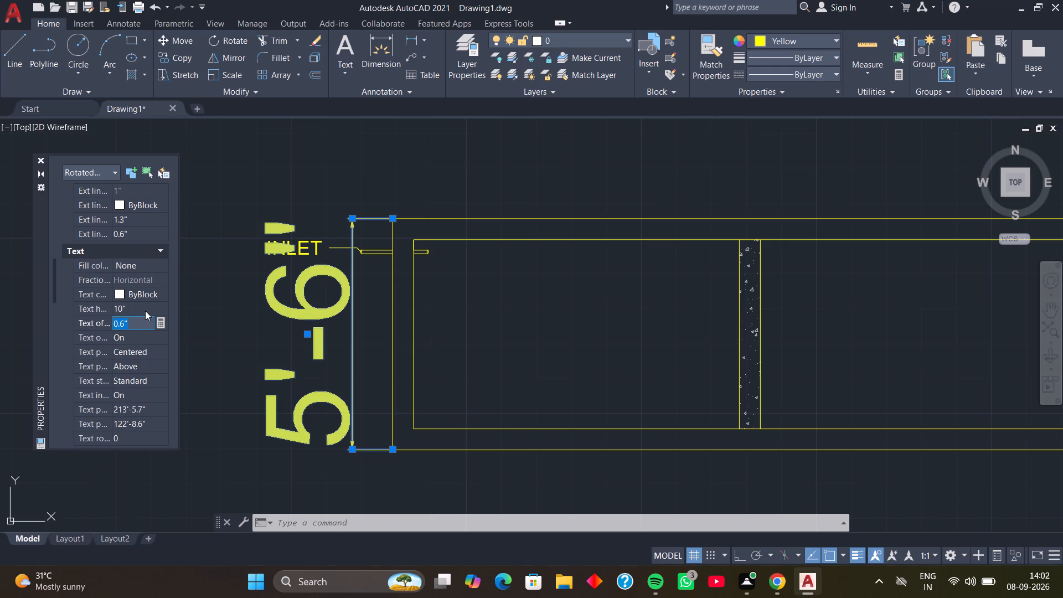
key("Escape")
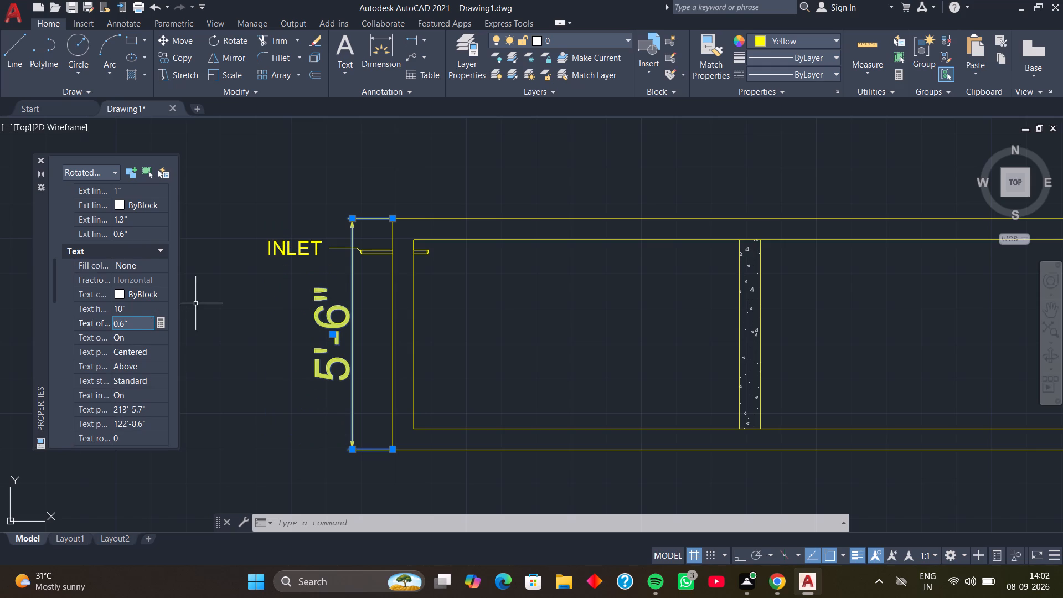
key("Escape")
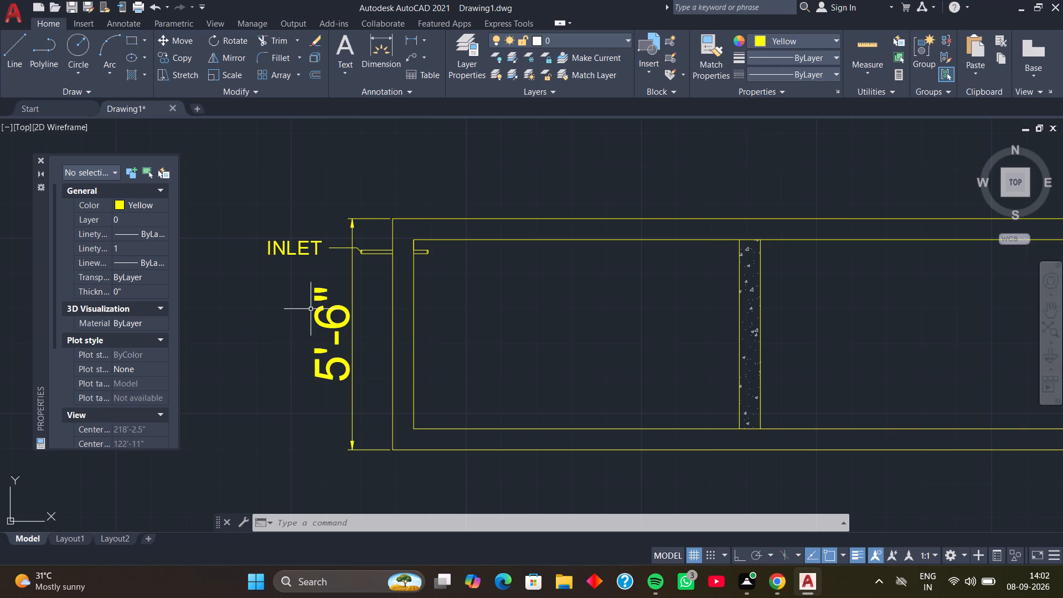
Add a vertical linear dimension to the inner edge of the partitioned outline's right end wall, placed just outside the wall.
middle_click_drag(442, 307, 322, 315)
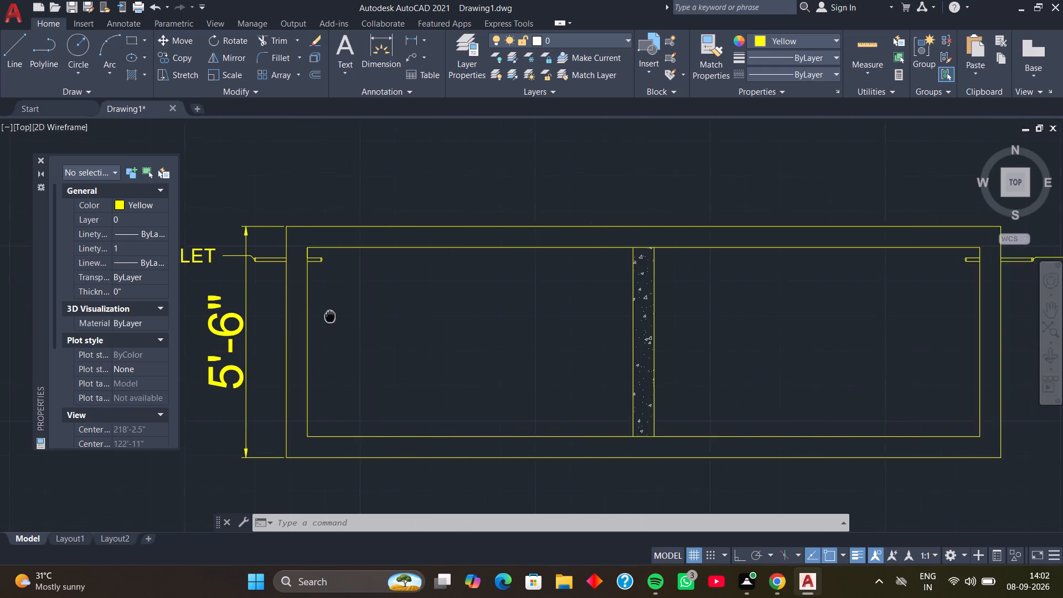
middle_click_drag(322, 315, 300, 314)
scroll(301, 314, "down", 1)
middle_click_drag(388, 372, 247, 364)
middle_click_drag(484, 350, 392, 358)
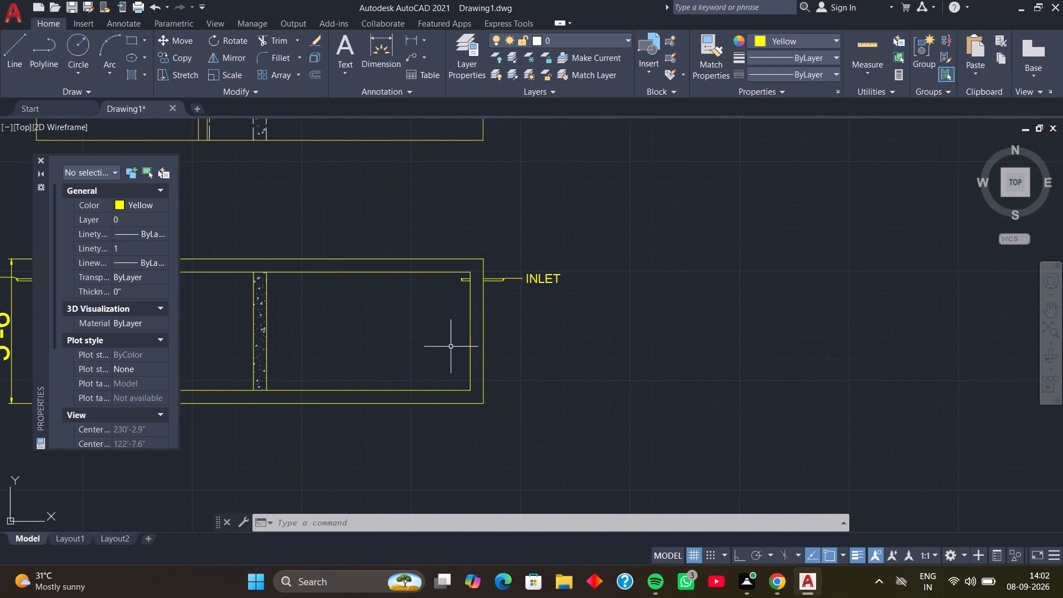
middle_click_drag(447, 345, 418, 349)
scroll(420, 348, "up", 1)
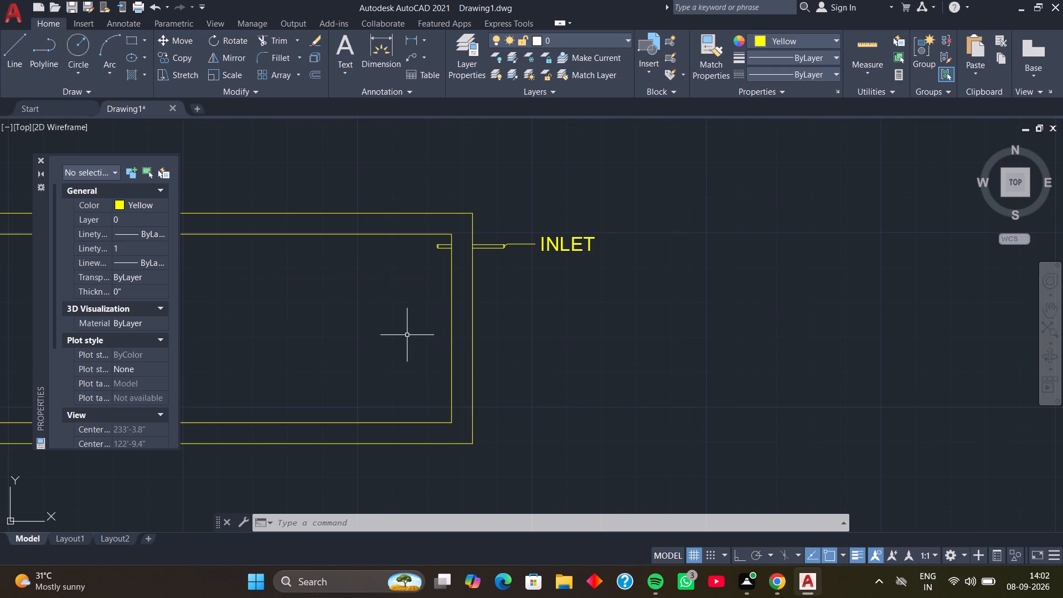
key("space")
key("space")
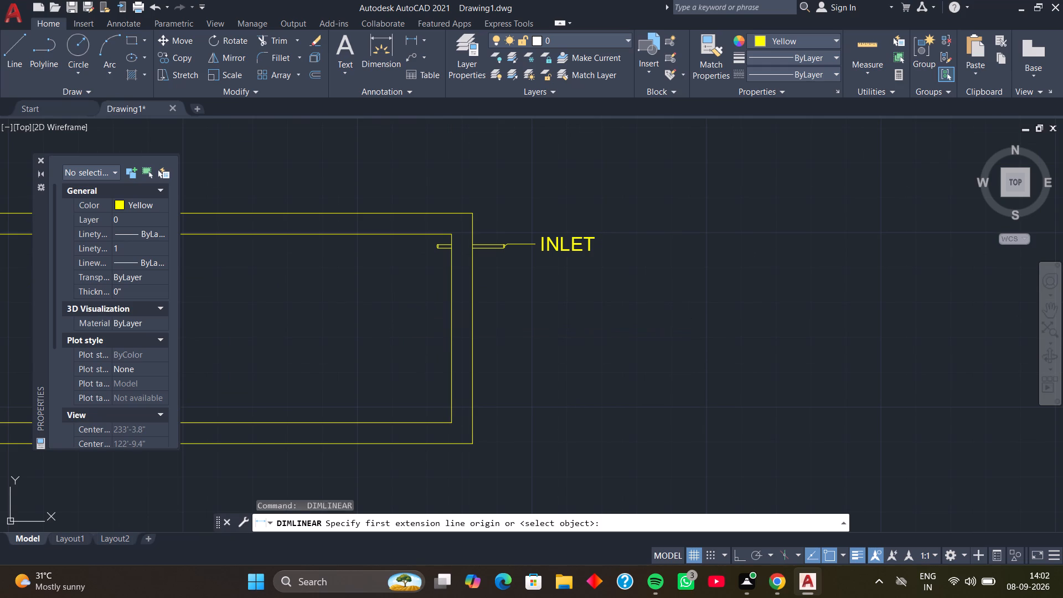
left_click(451, 320)
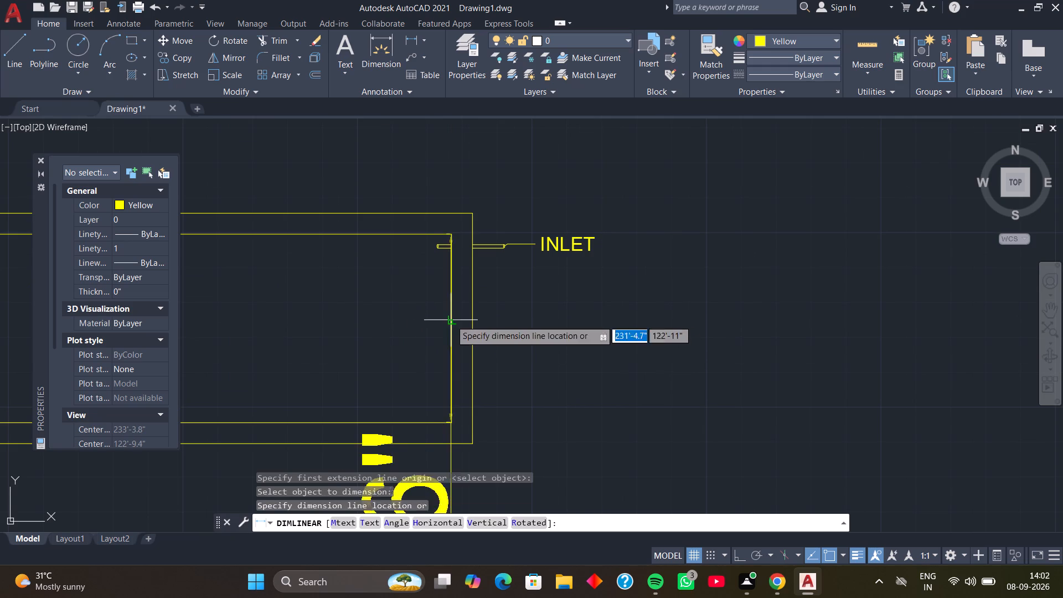
left_click(505, 324)
Set the text height of the new right end wall dimension to 10".
scroll(505, 324, "down", 1)
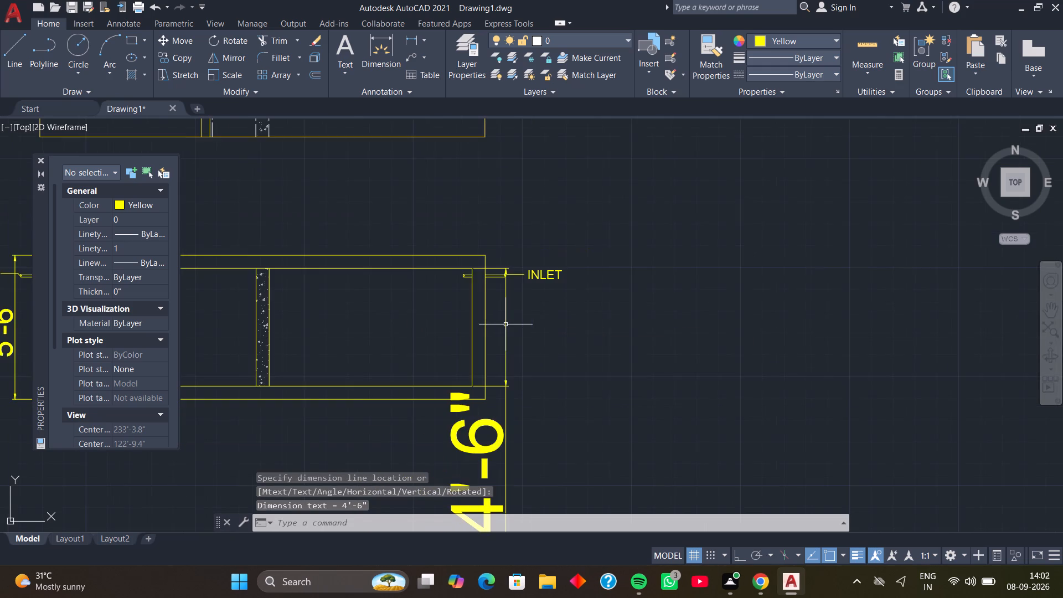
middle_click_drag(507, 329, 494, 231)
left_click(479, 327)
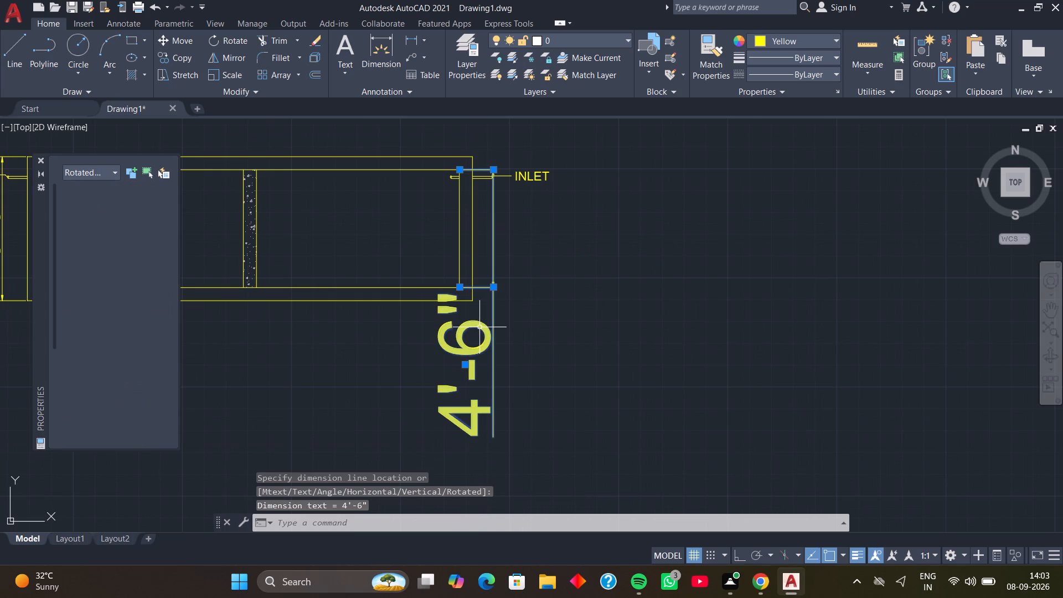
scroll(141, 299, "down", 4)
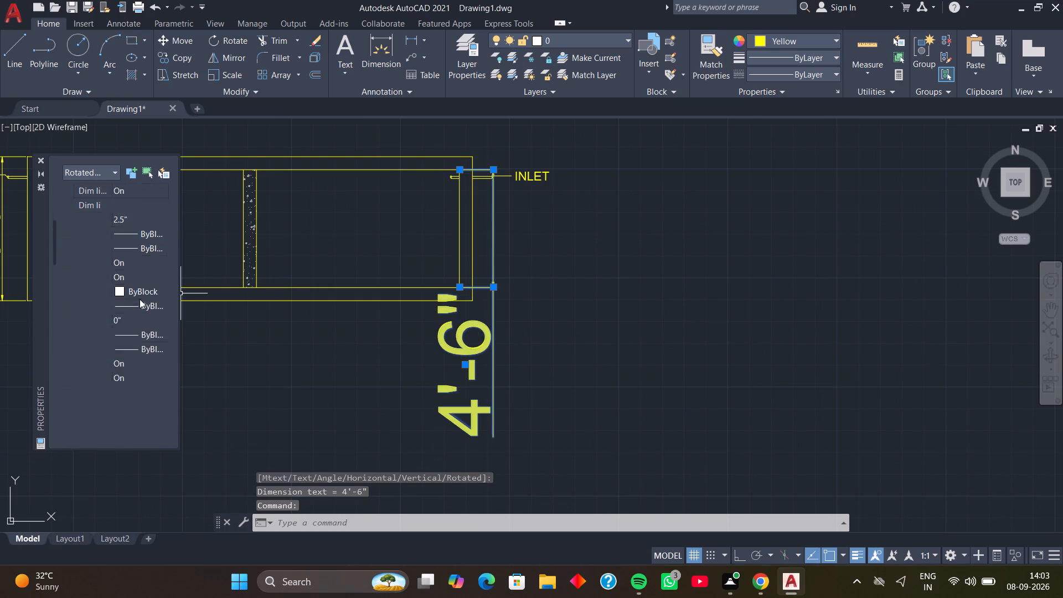
scroll(140, 299, "down", 2)
left_click(137, 316)
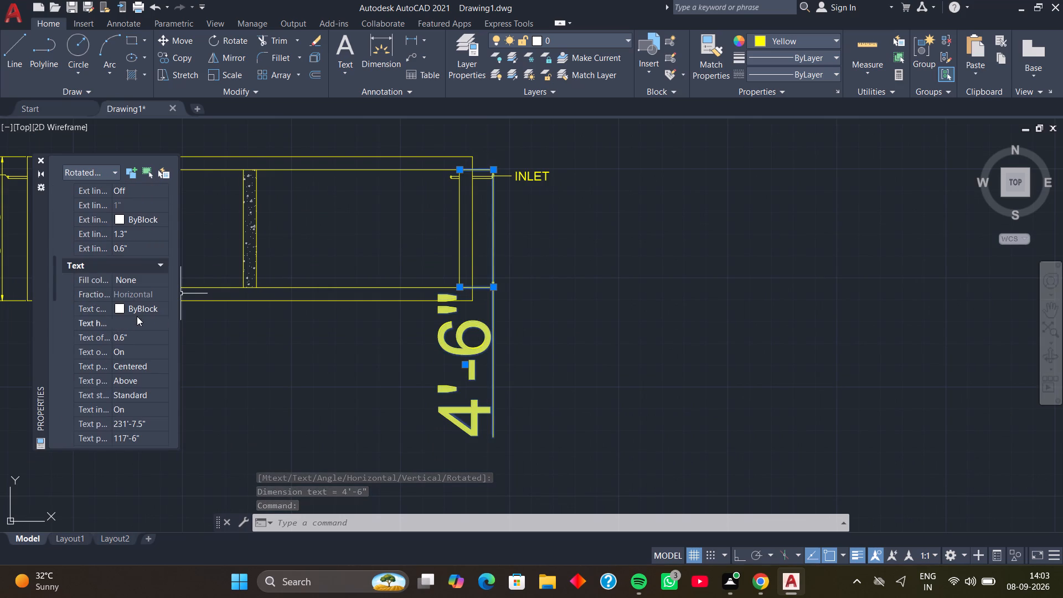
type("10")
key("Return")
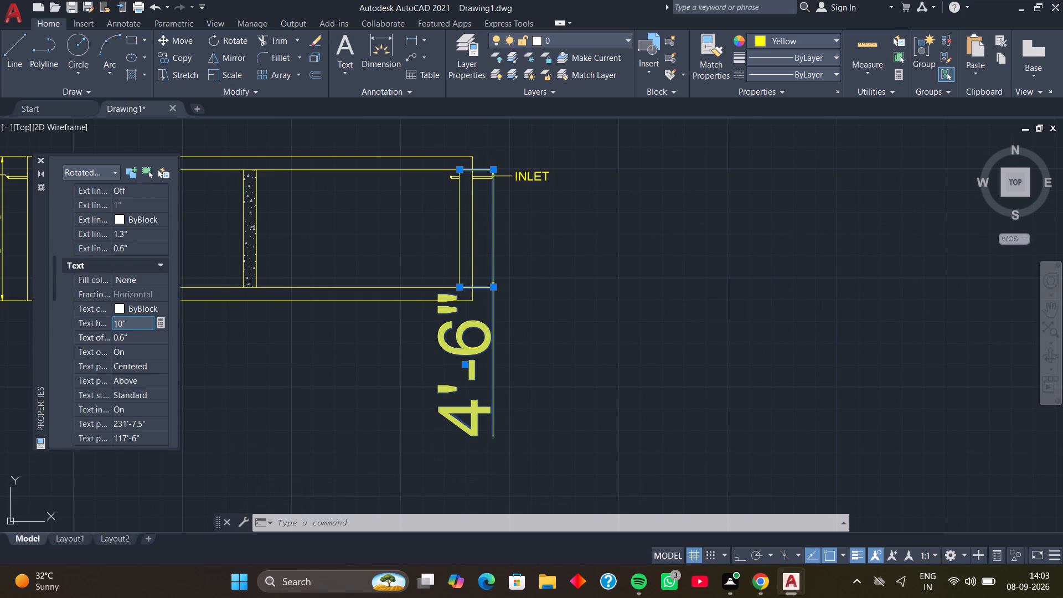
Shift the right end wall dimension about 10" outward so its text sits clear of the wall lines.
scroll(460, 231, "up", 1)
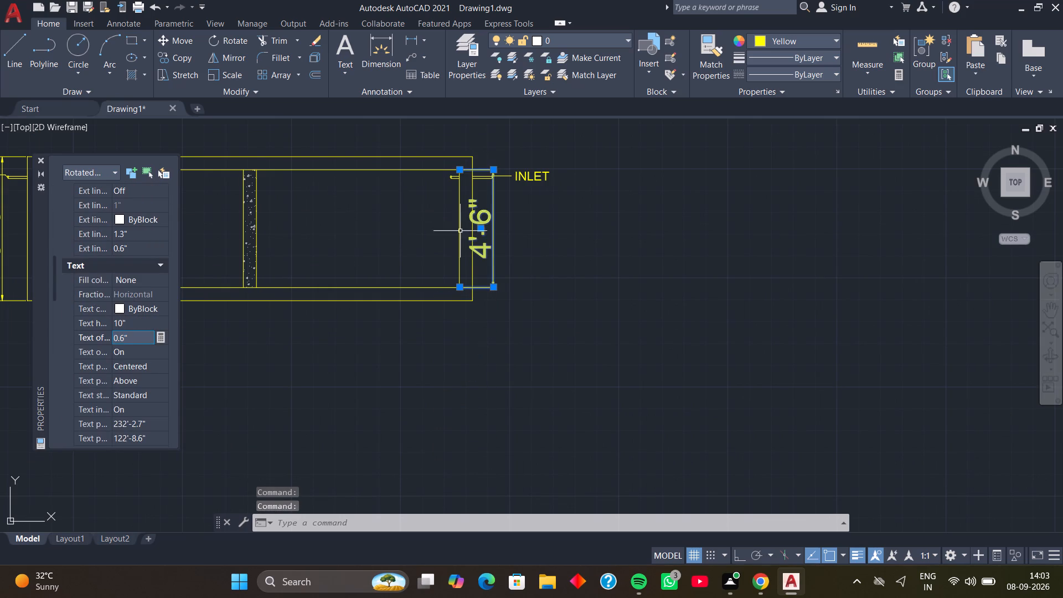
scroll(460, 231, "up", 1)
middle_click_drag(422, 254, 403, 270)
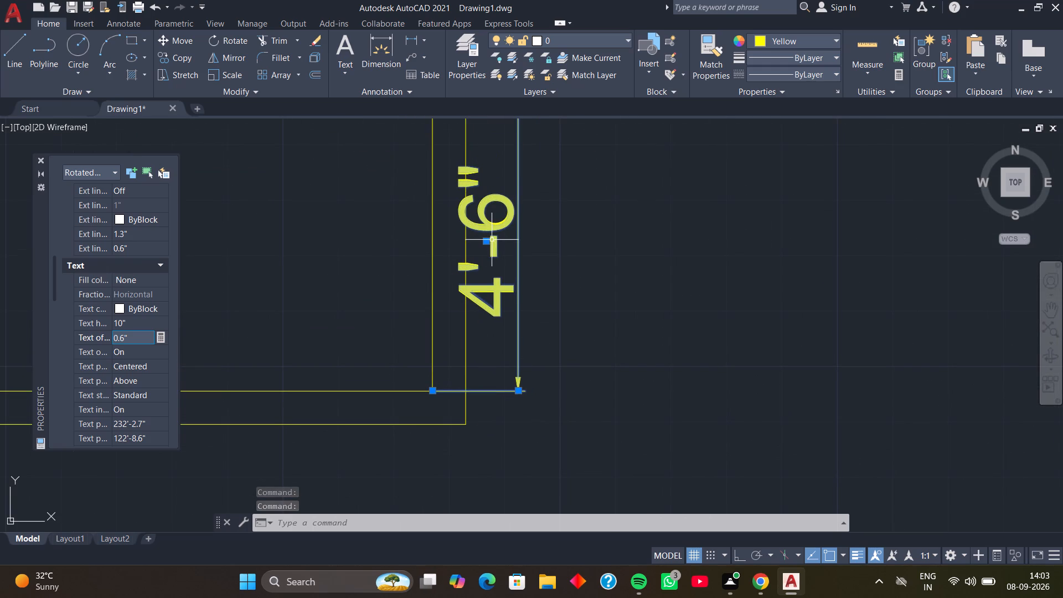
left_click(489, 240)
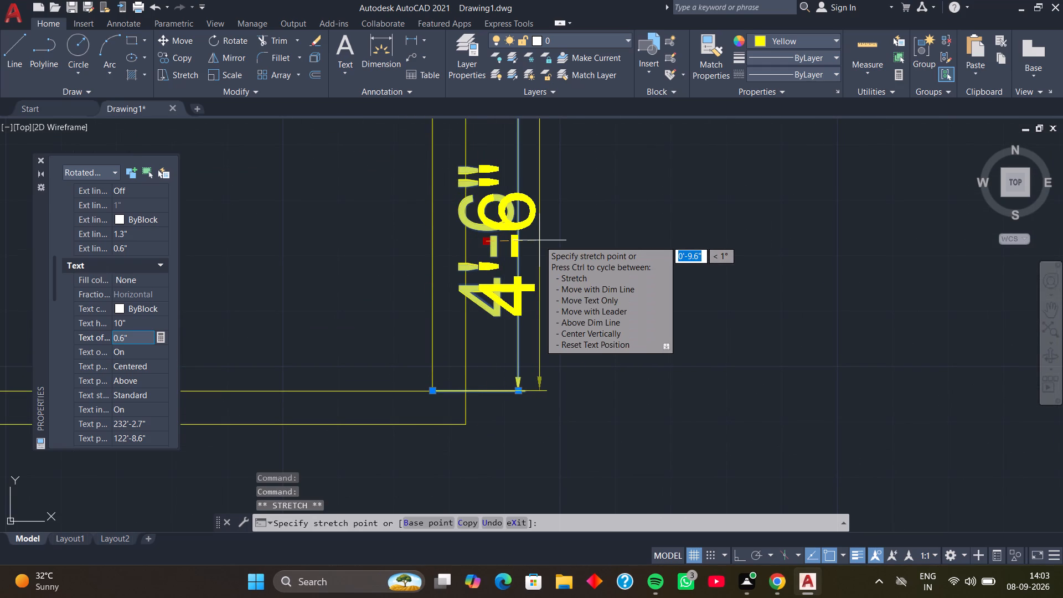
left_click(540, 240)
scroll(557, 232, "down", 1)
middle_click_drag(555, 233, 525, 261)
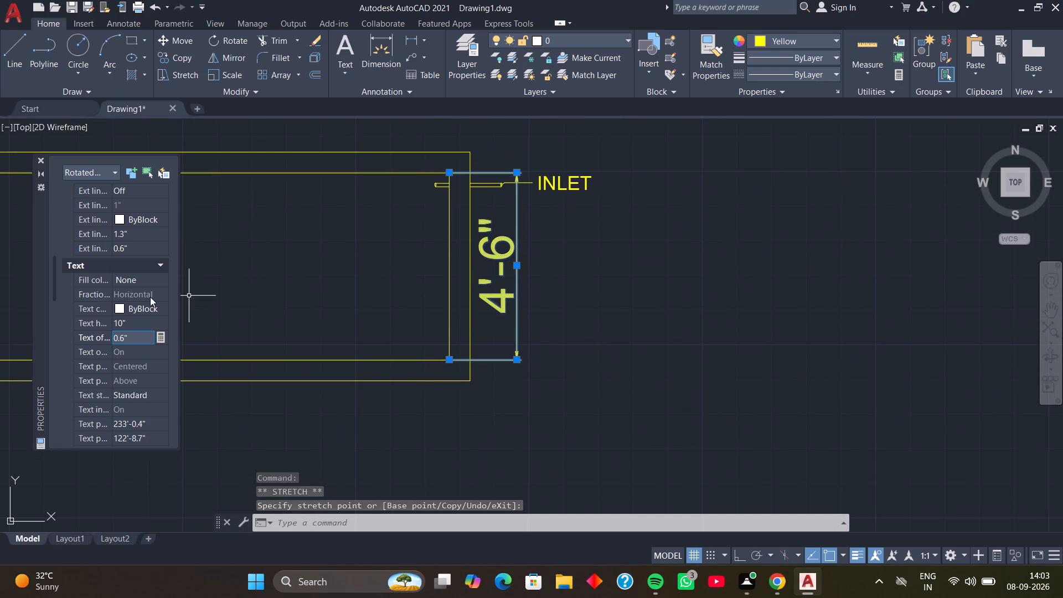
scroll(150, 297, "down", 3)
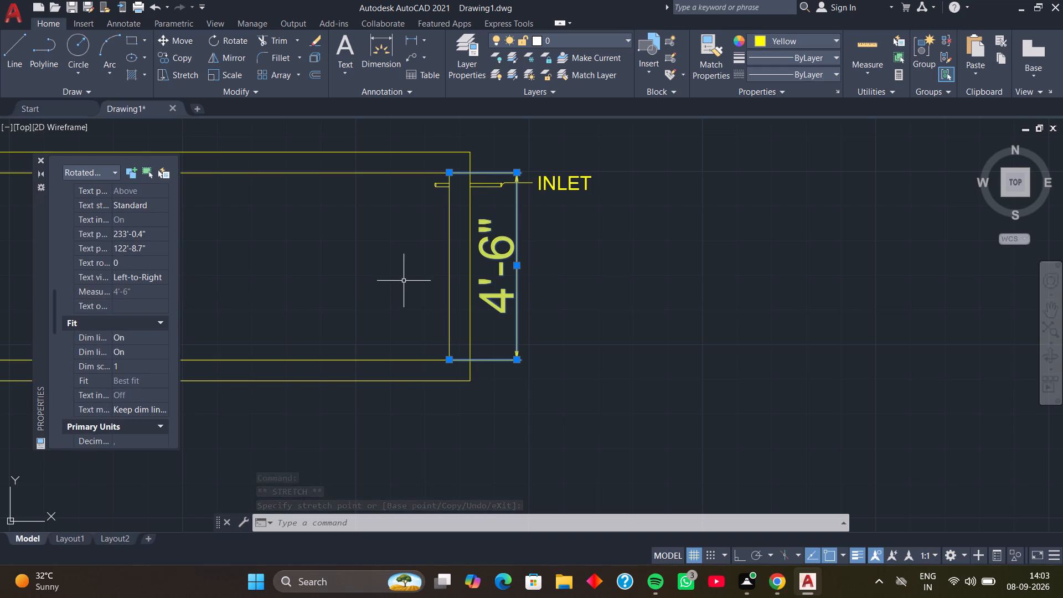
key("Escape")
Add a horizontal linear dimension to the outer top edge of the partitioned outline, placed just above the wall.
scroll(488, 234, "down", 2)
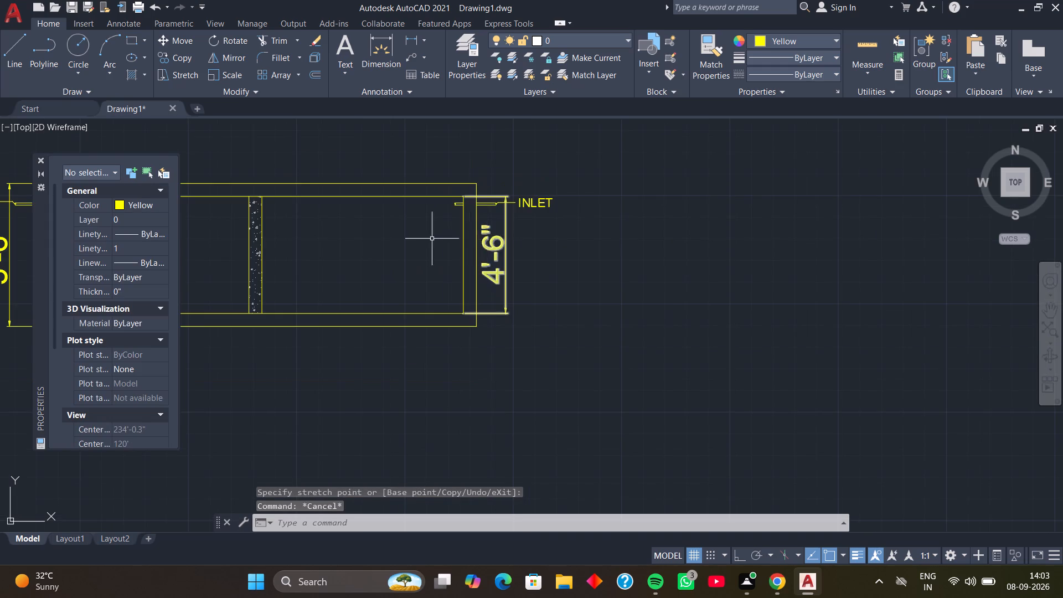
middle_click_drag(431, 239, 543, 248)
middle_click_drag(298, 243, 362, 246)
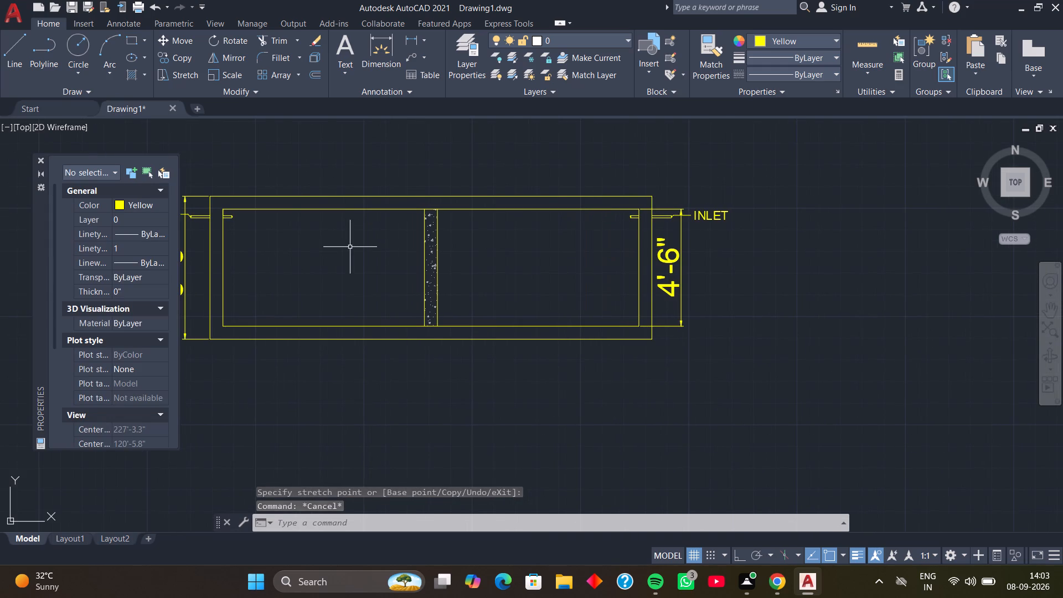
middle_click_drag(343, 246, 400, 257)
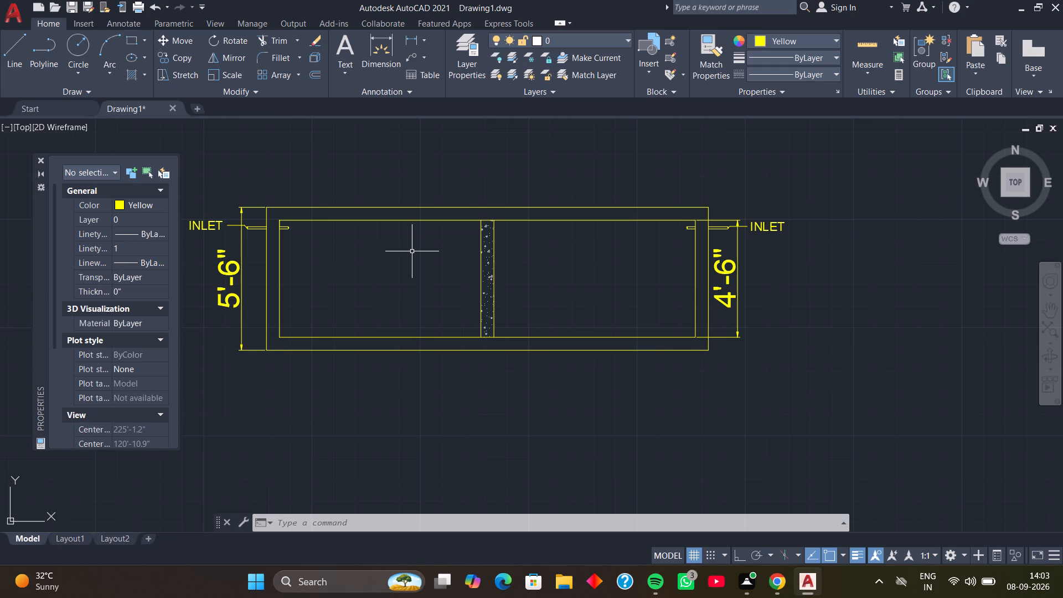
middle_click_drag(412, 248, 384, 282)
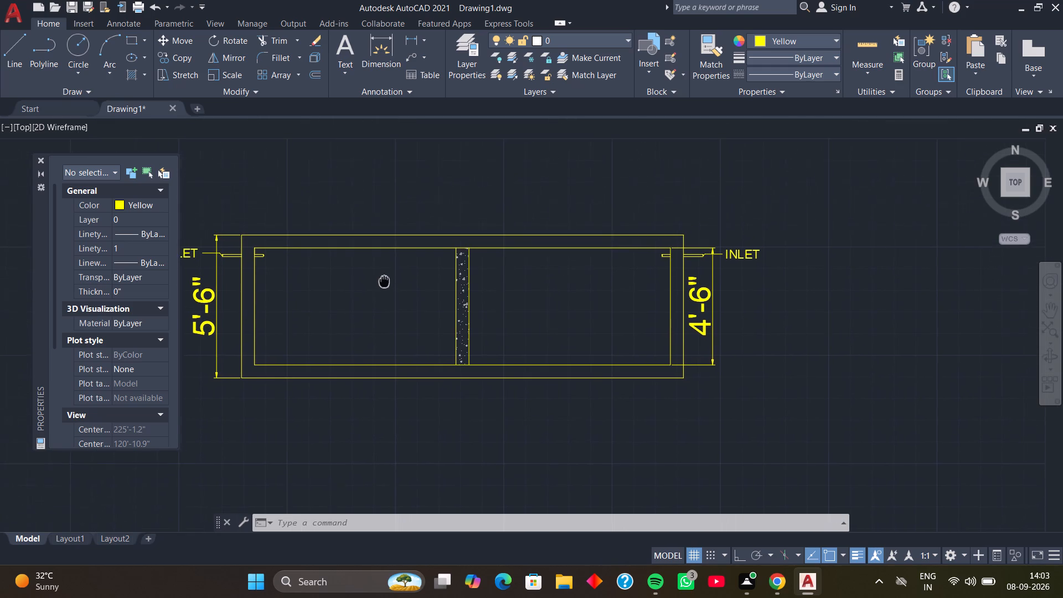
middle_click_drag(384, 282, 384, 282)
key("space")
key("space")
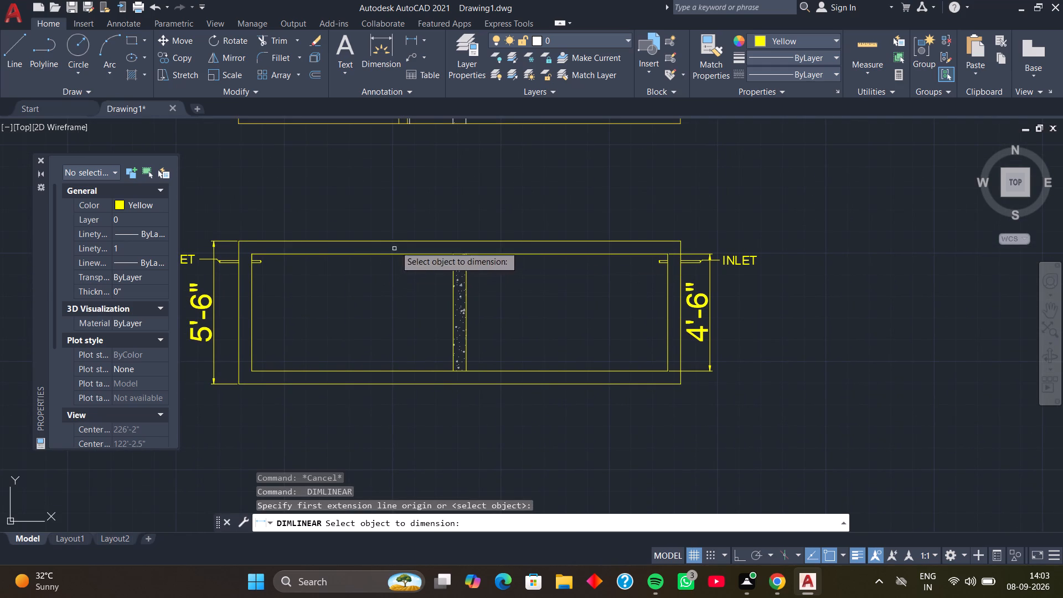
left_click(398, 240)
left_click(398, 229)
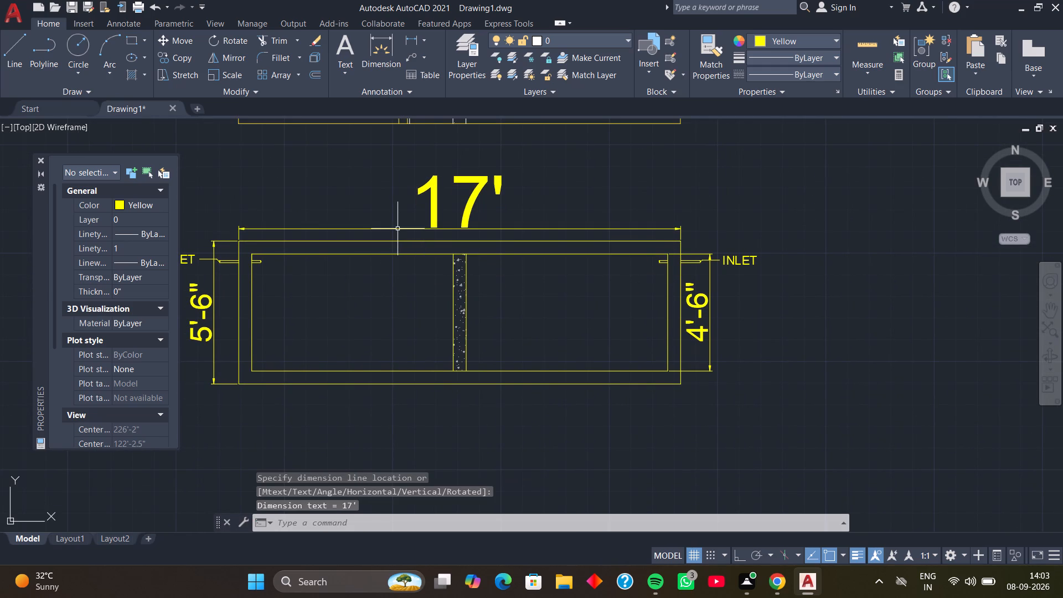
Set the text height of the ISO-25 dimension style to 8" and make that style current.
left_click(433, 218)
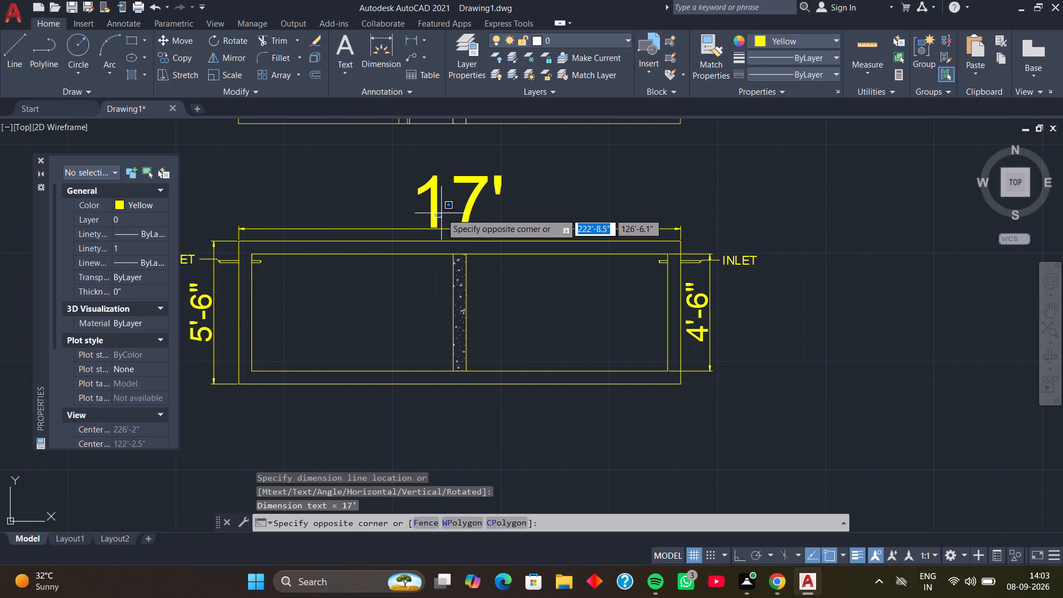
left_click(441, 213)
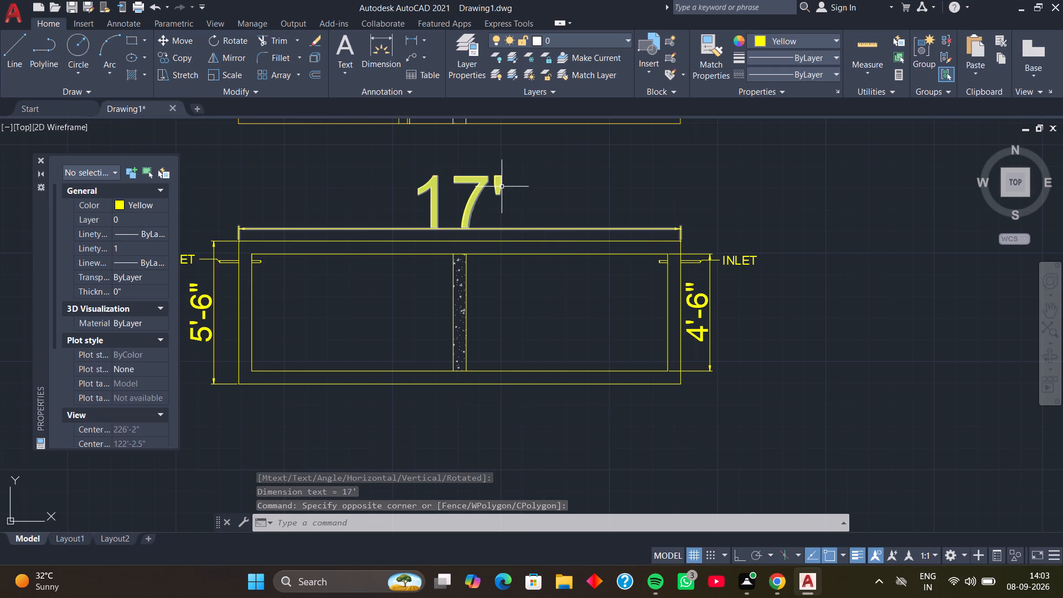
type("D")
key("space")
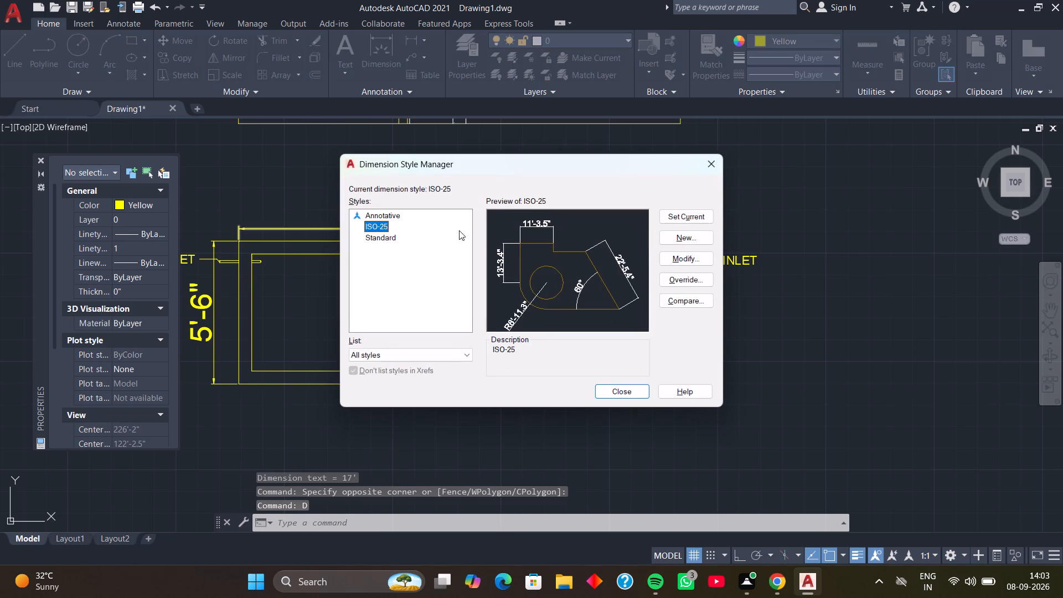
left_click(683, 257)
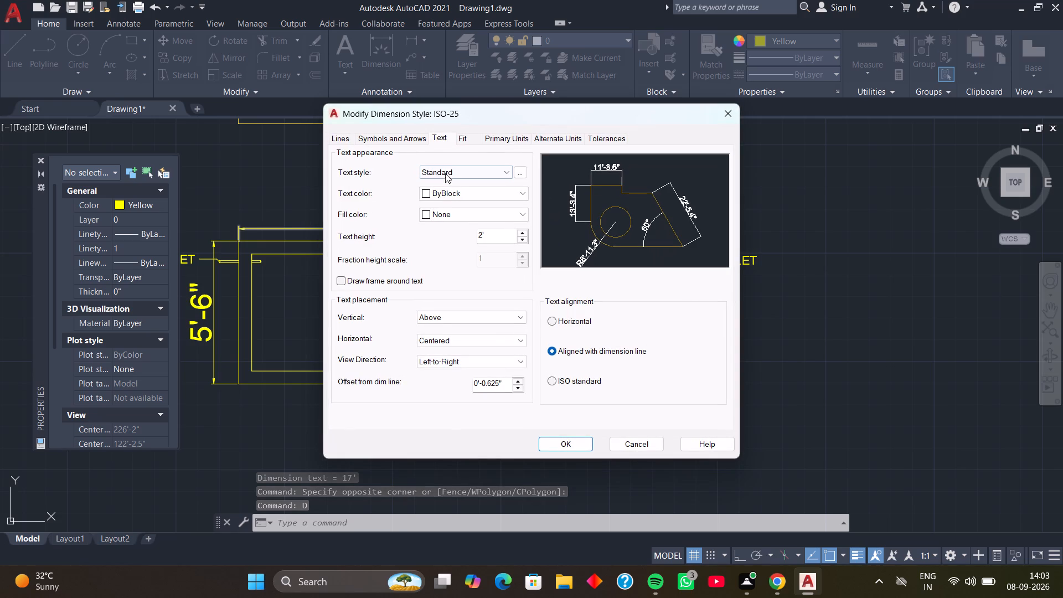
left_click(502, 235)
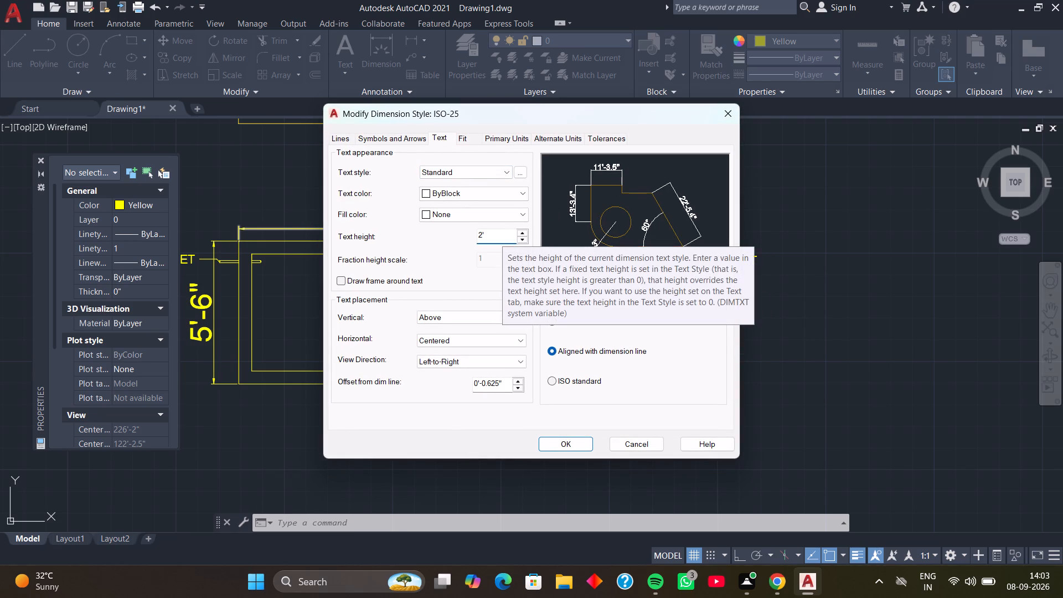
key("BackSpace")
key("BackSpace")
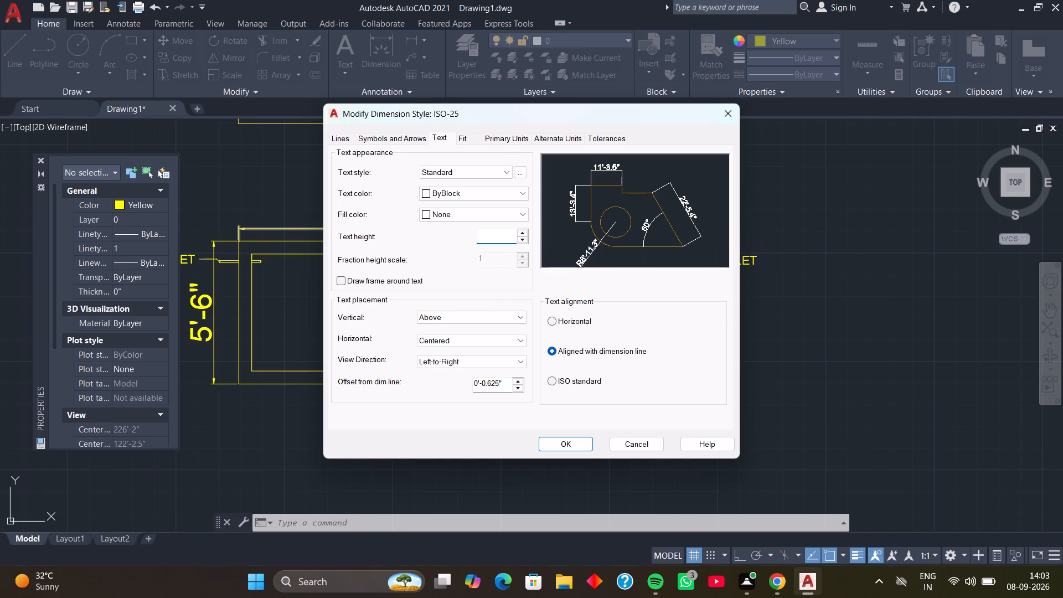
key("8")
key("Return")
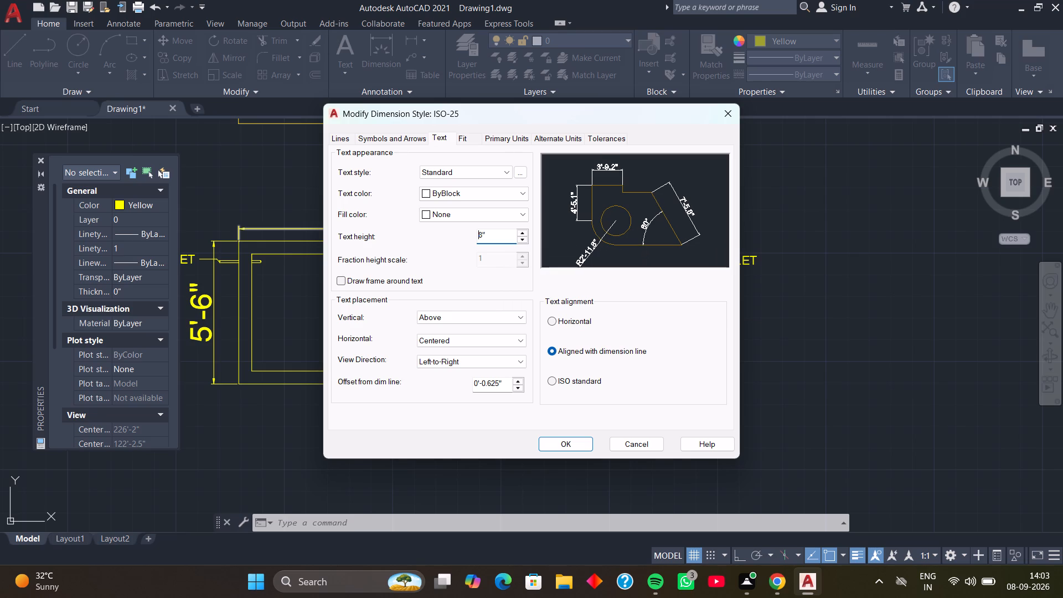
left_click(570, 447)
left_click(685, 212)
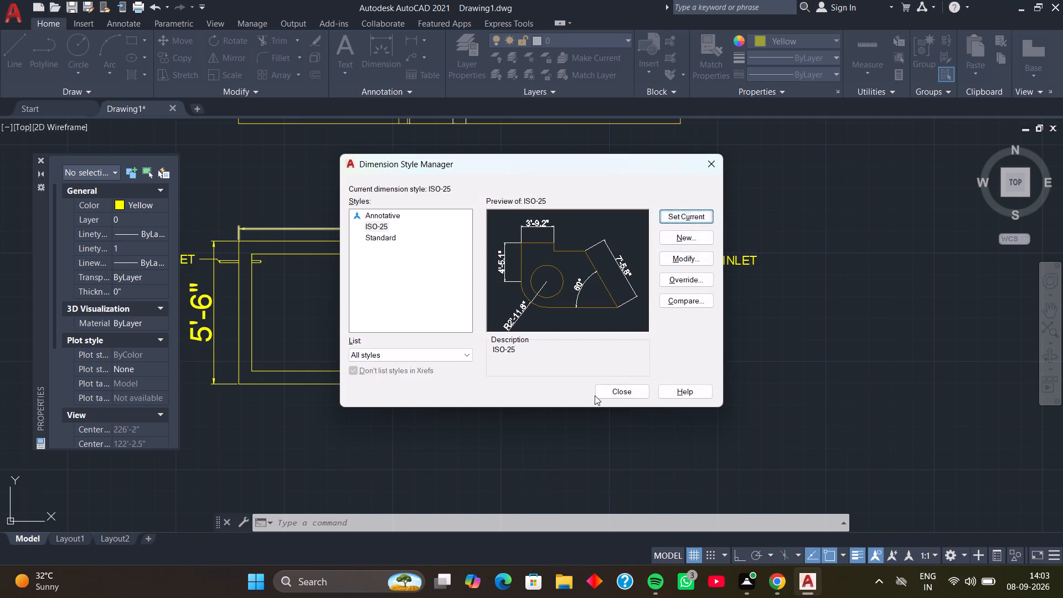
left_click(613, 392)
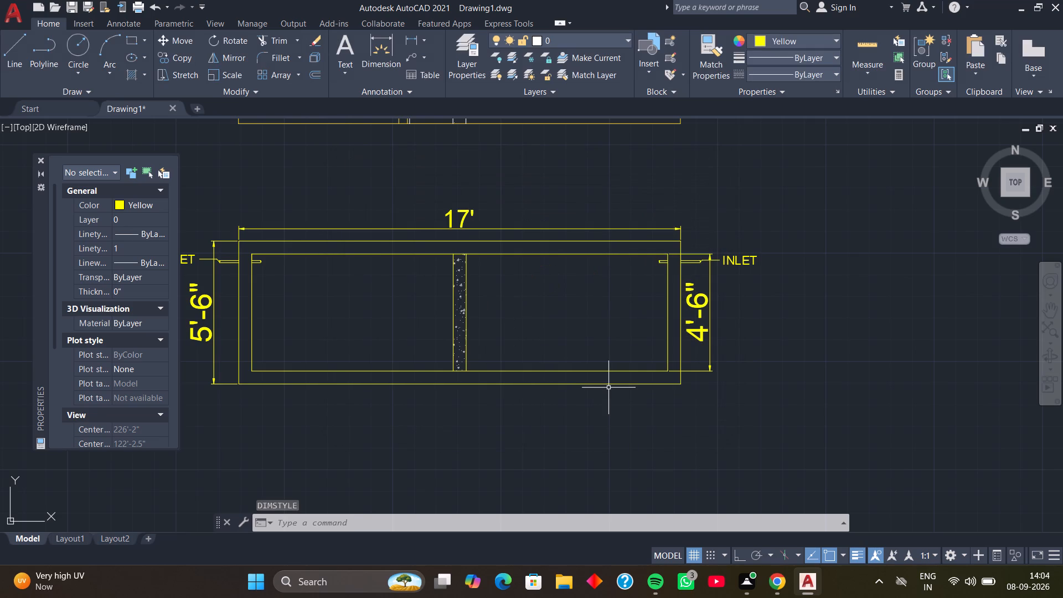
Set the text height of the overall horizontal dimension above the partitioned outline to 8" in its properties.
scroll(466, 216, "up", 1)
left_click(463, 215)
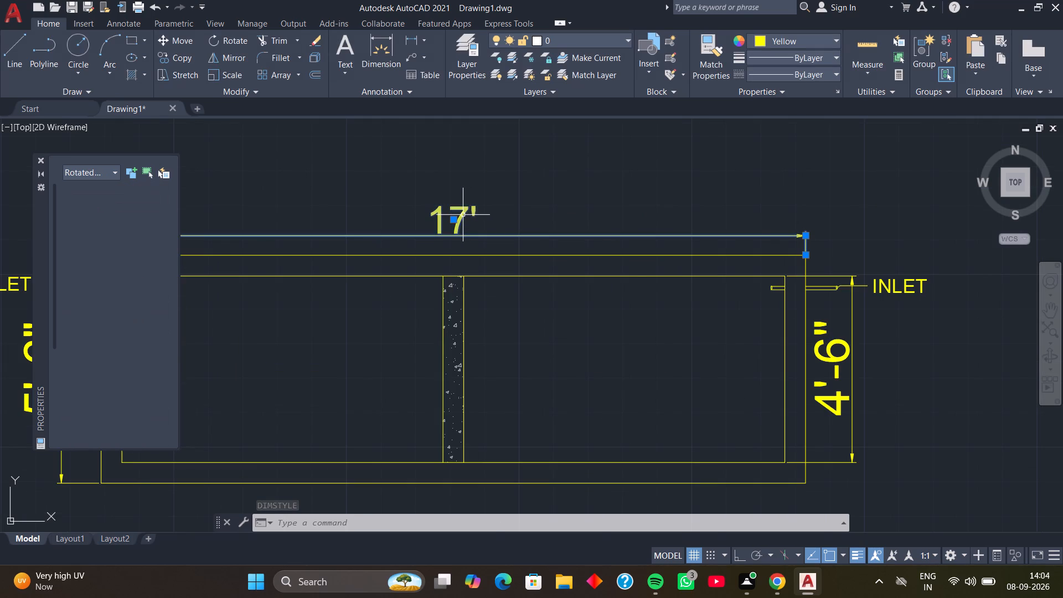
scroll(421, 256, "down", 2)
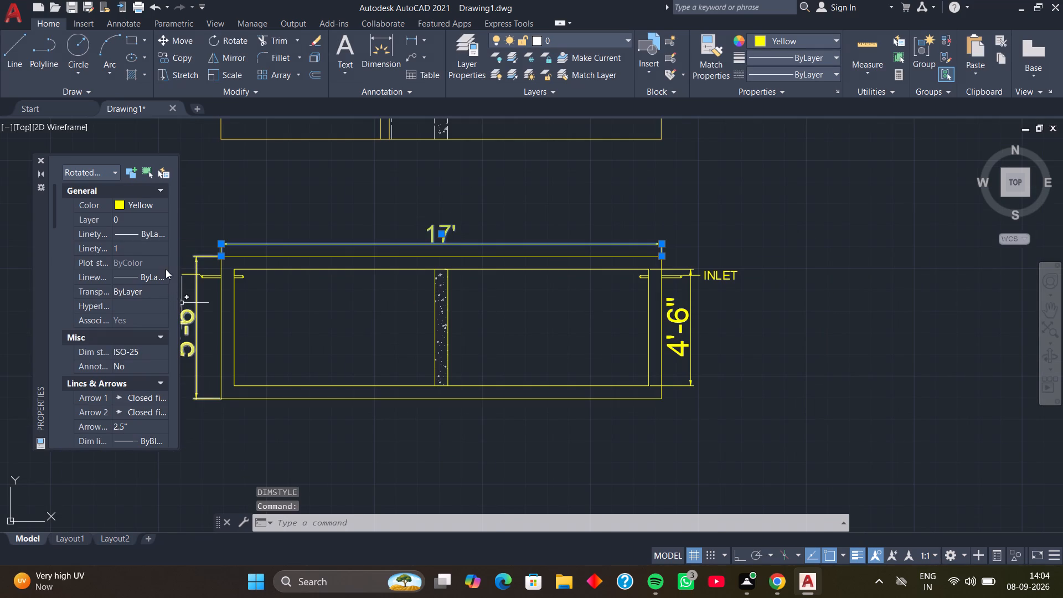
scroll(142, 281, "down", 6)
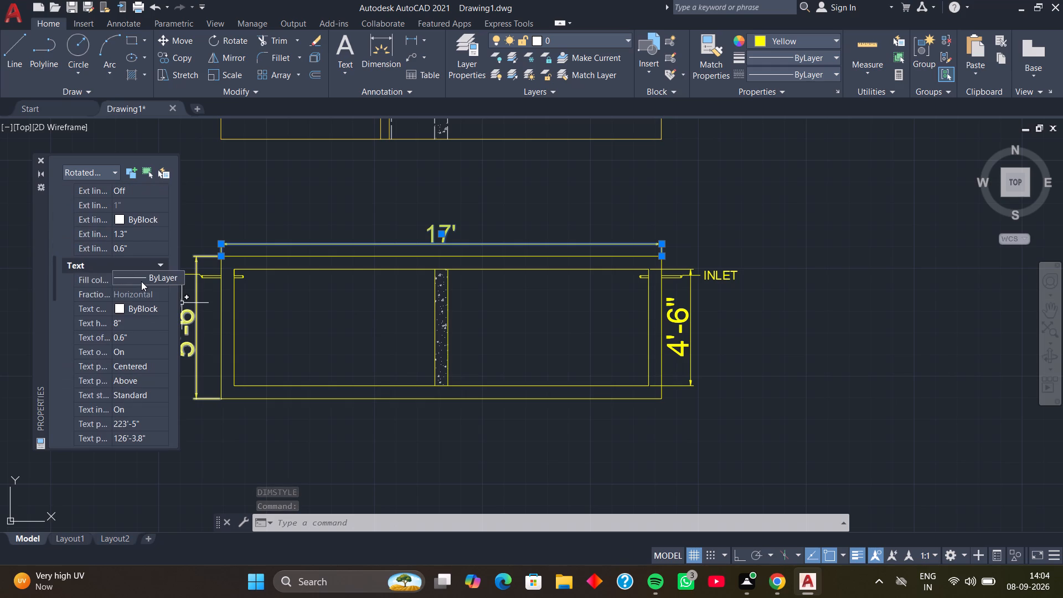
scroll(141, 281, "down", 2)
left_click(143, 321)
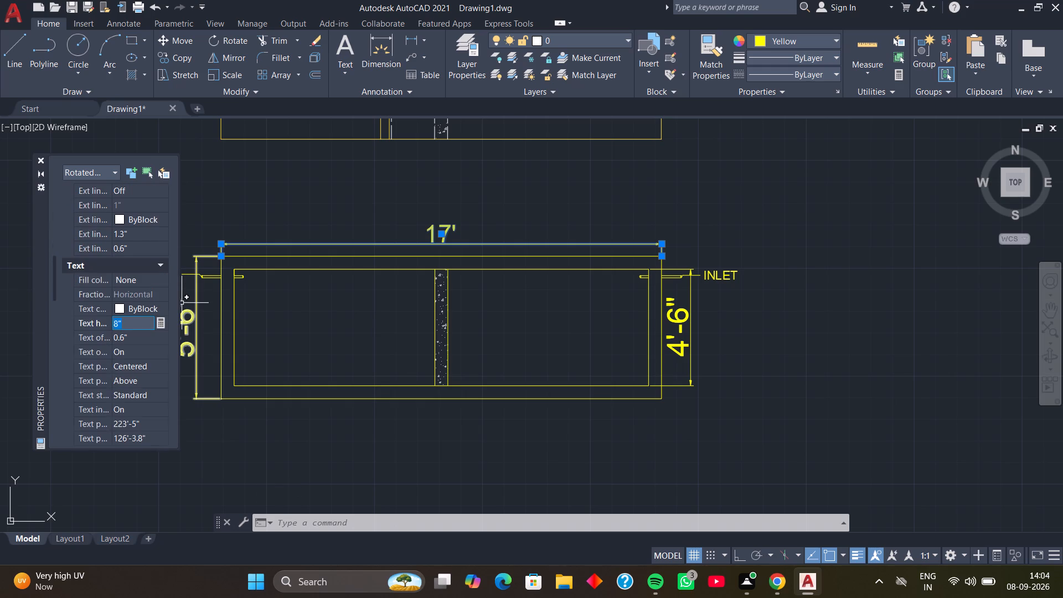
key("8")
key("Return")
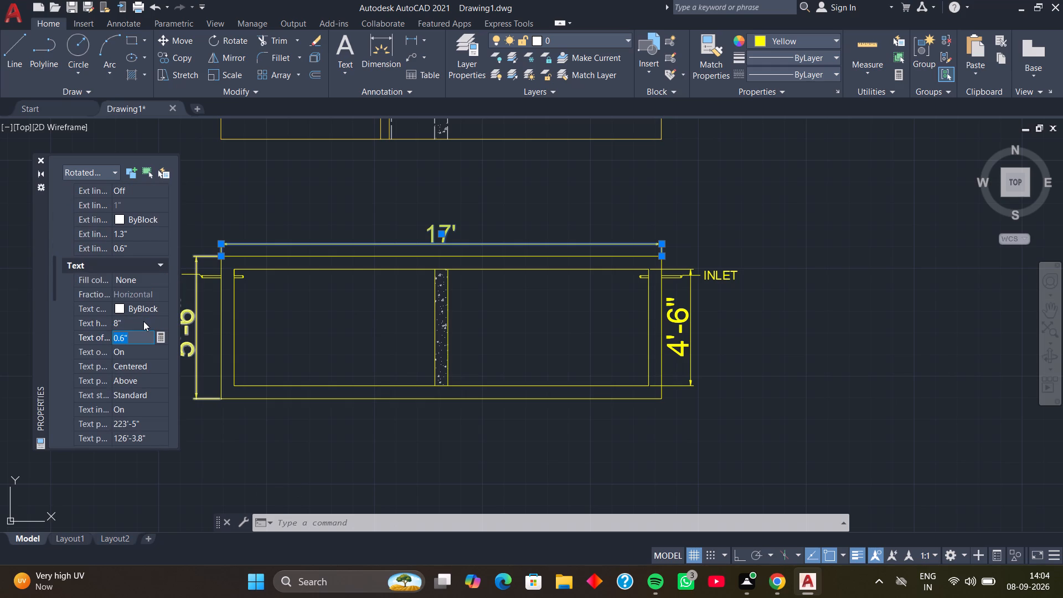
scroll(200, 347, "down", 2)
middle_click_drag(203, 352, 215, 352)
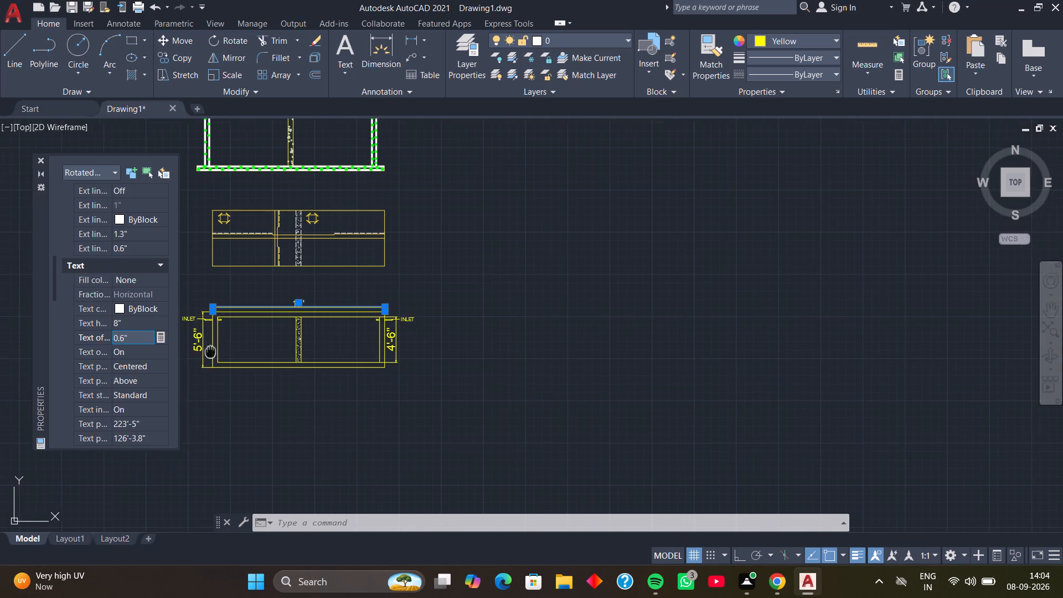
middle_click_drag(215, 352, 248, 348)
scroll(249, 346, "up", 3)
scroll(249, 346, "down", 3)
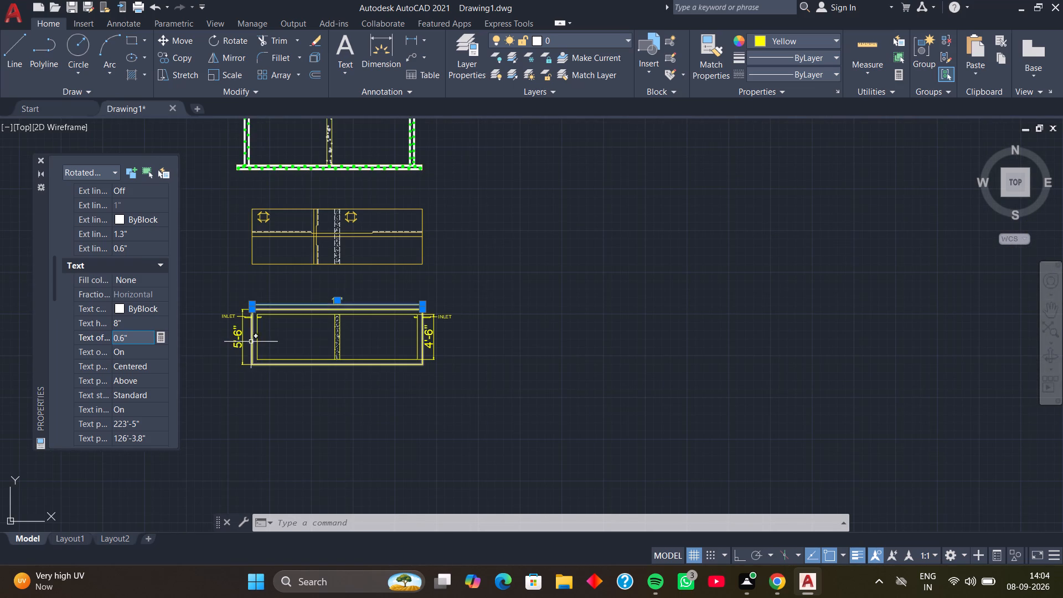
key("Escape")
Set the text height of the vertical dimension beside the partitioned outline's right end wall to 8".
scroll(481, 348, "up", 2)
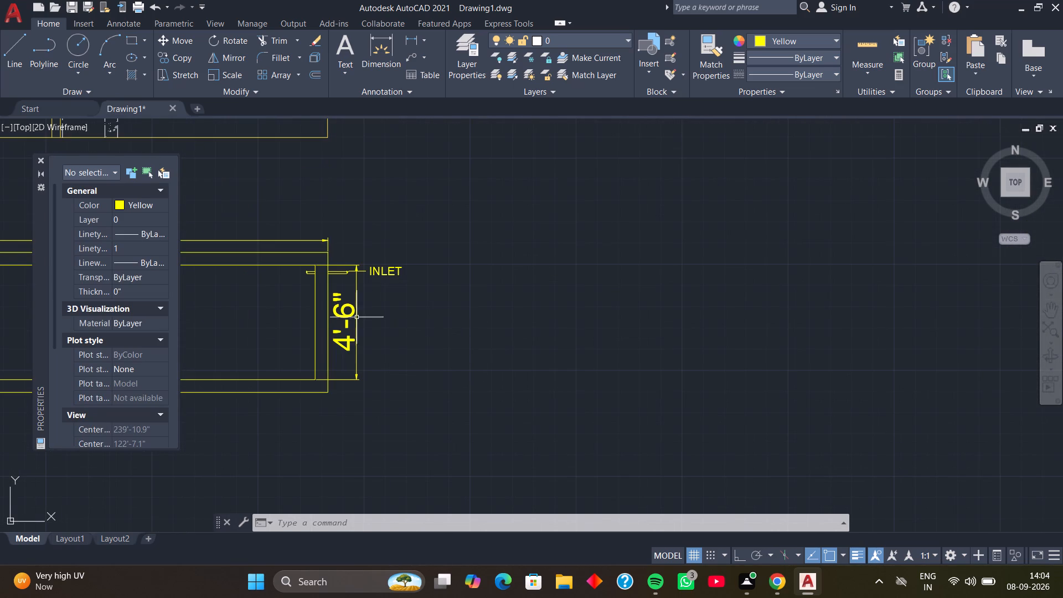
left_click(344, 316)
scroll(76, 333, "down", 3)
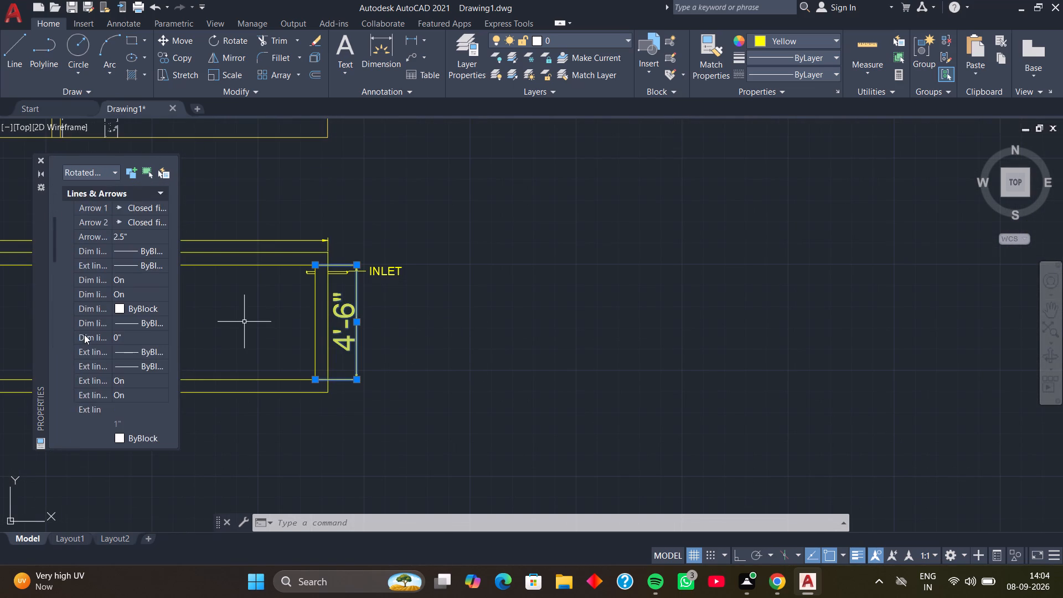
scroll(86, 333, "down", 4)
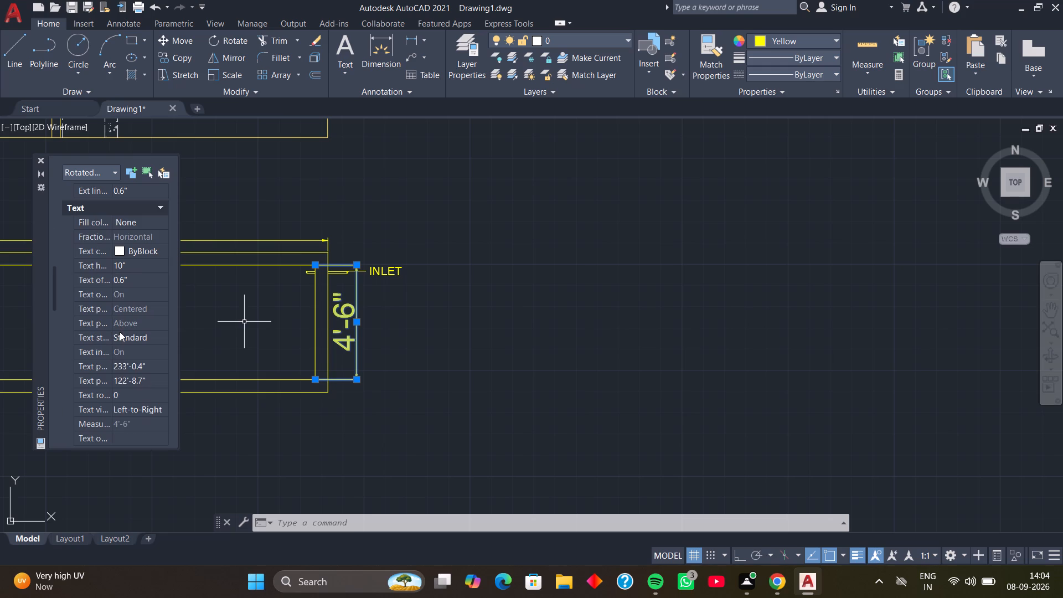
left_click(141, 266)
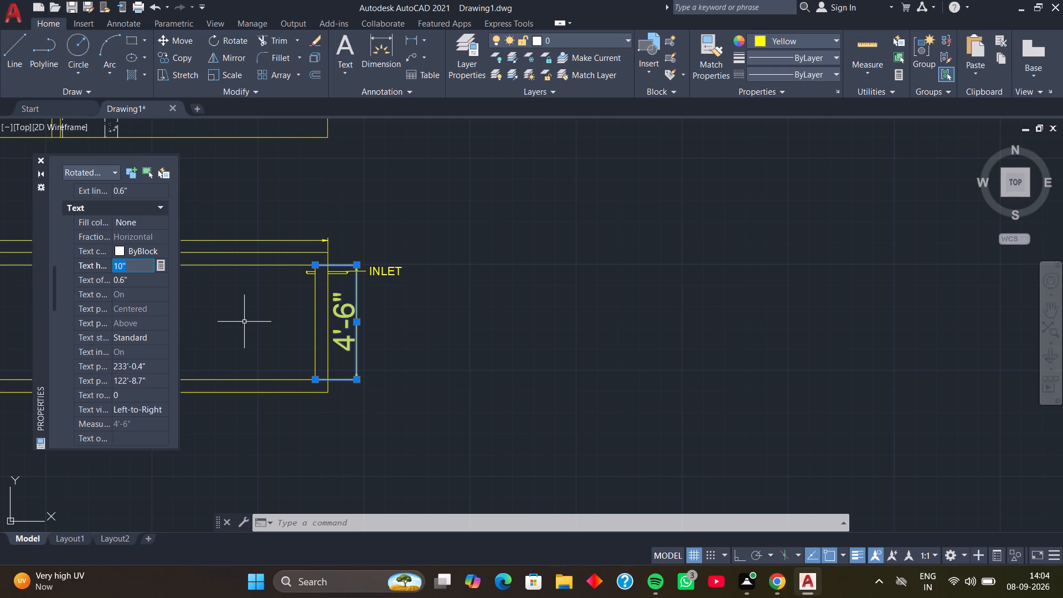
key("8")
key("Return")
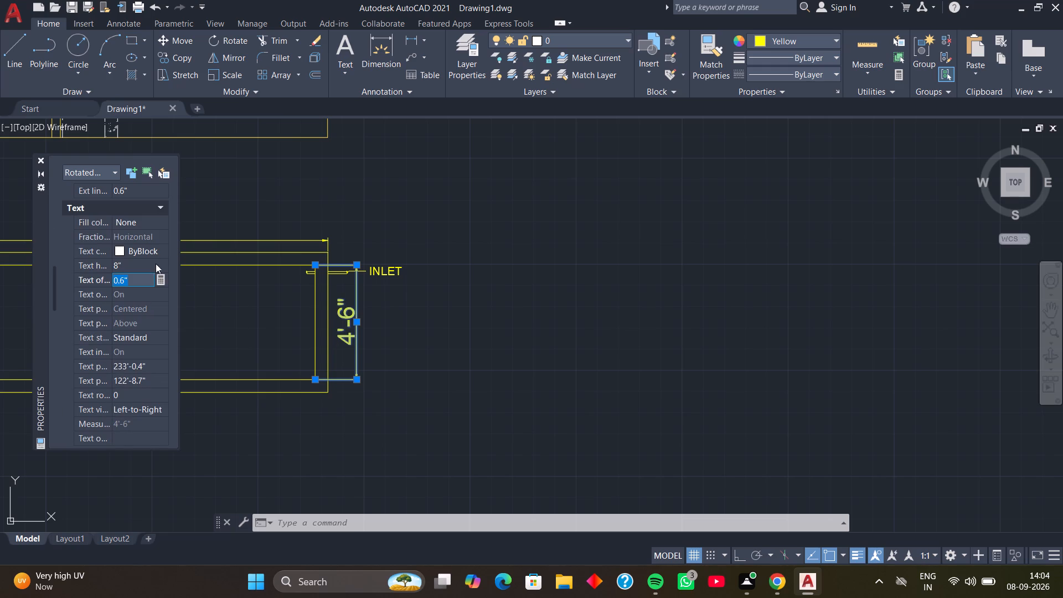
key("Escape")
Set the text height of the vertical dimension beside the partitioned outline's left end wall to 8".
scroll(235, 364, "down", 2)
middle_click_drag(250, 354, 344, 347)
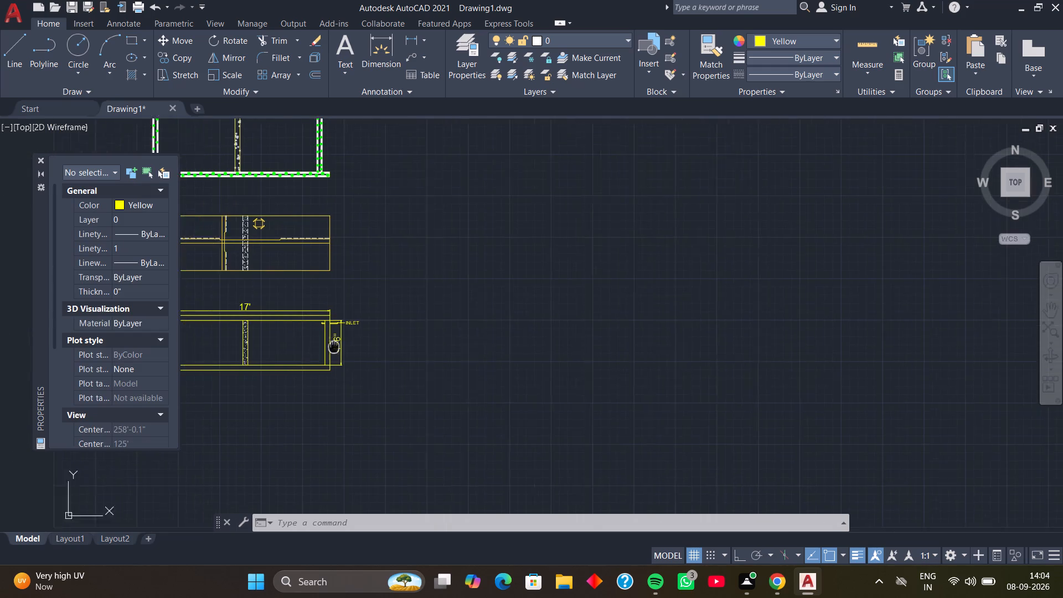
middle_click_drag(344, 347, 396, 346)
middle_click_drag(427, 346, 446, 345)
scroll(256, 334, "up", 3)
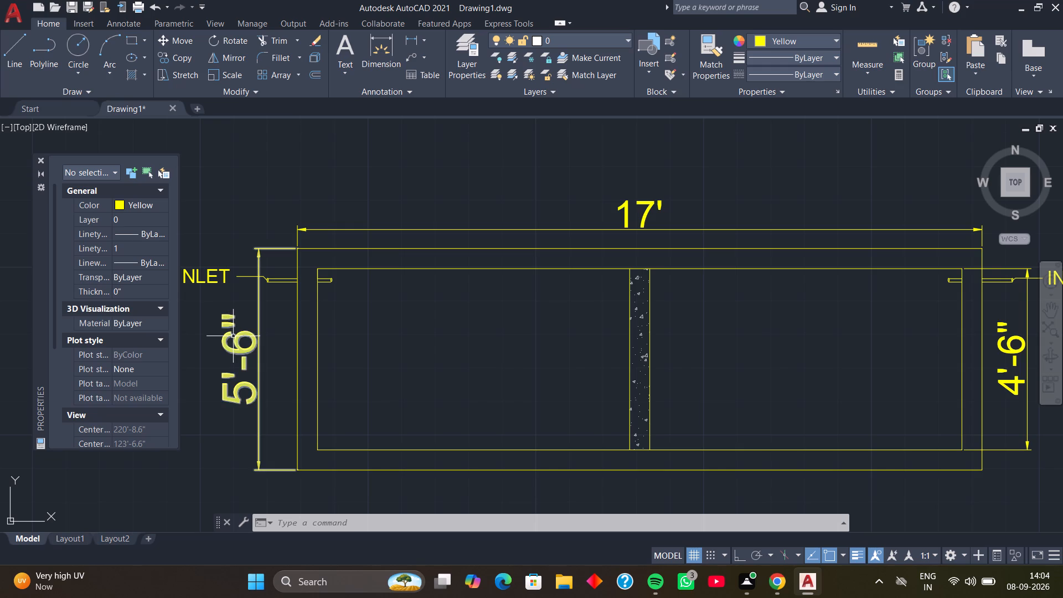
left_click(234, 337)
scroll(124, 318, "down", 9)
scroll(134, 222, "up", 1)
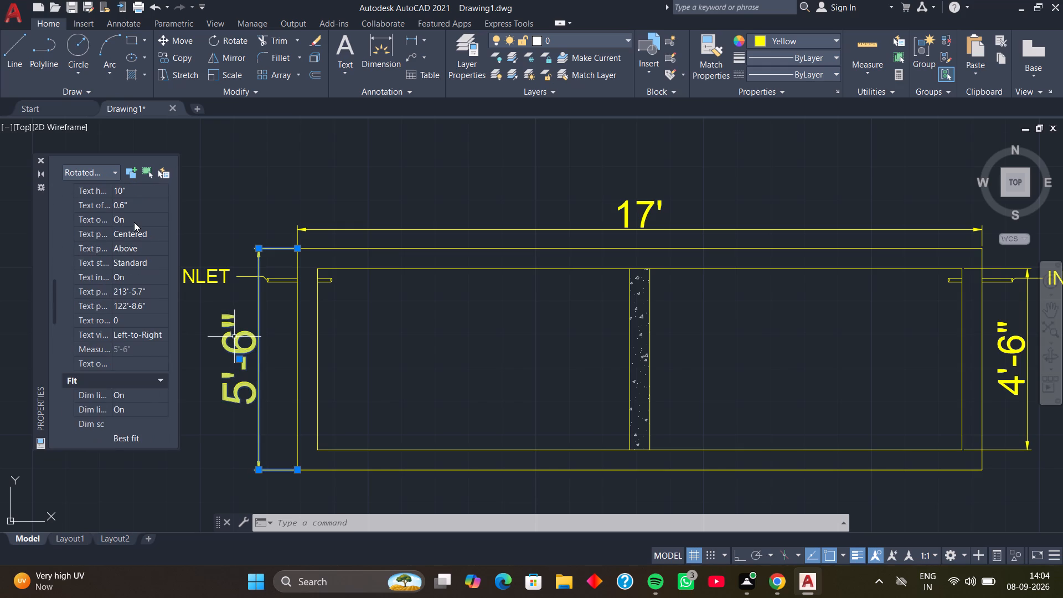
scroll(137, 213, "up", 1)
left_click(143, 252)
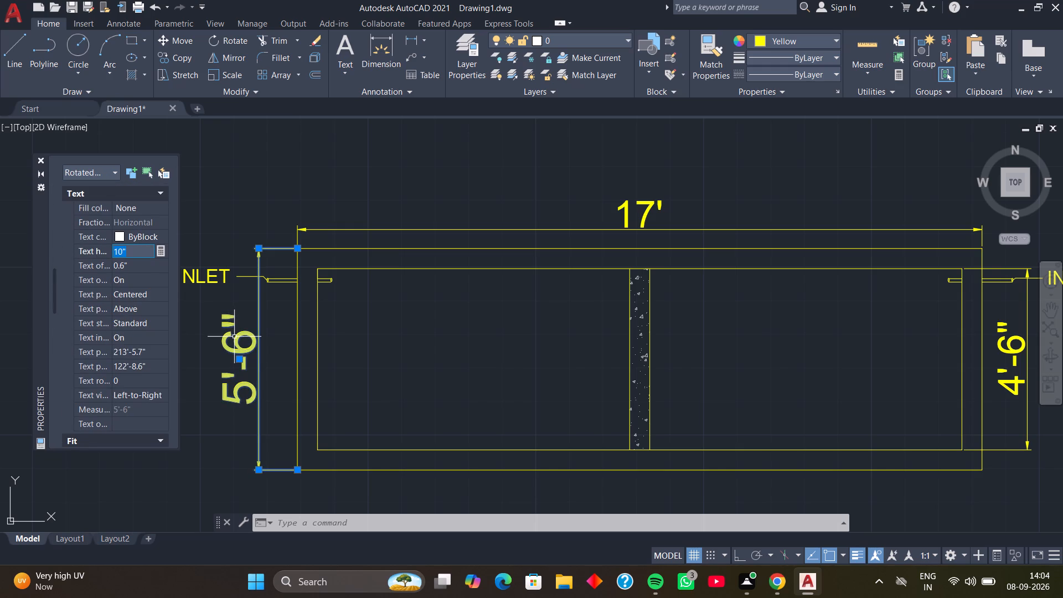
key("8")
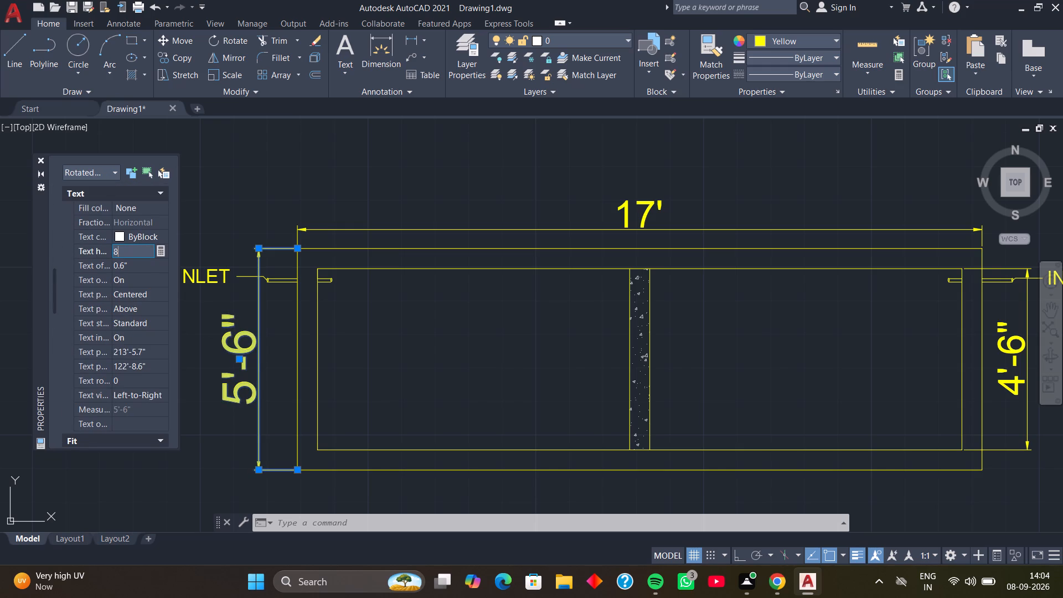
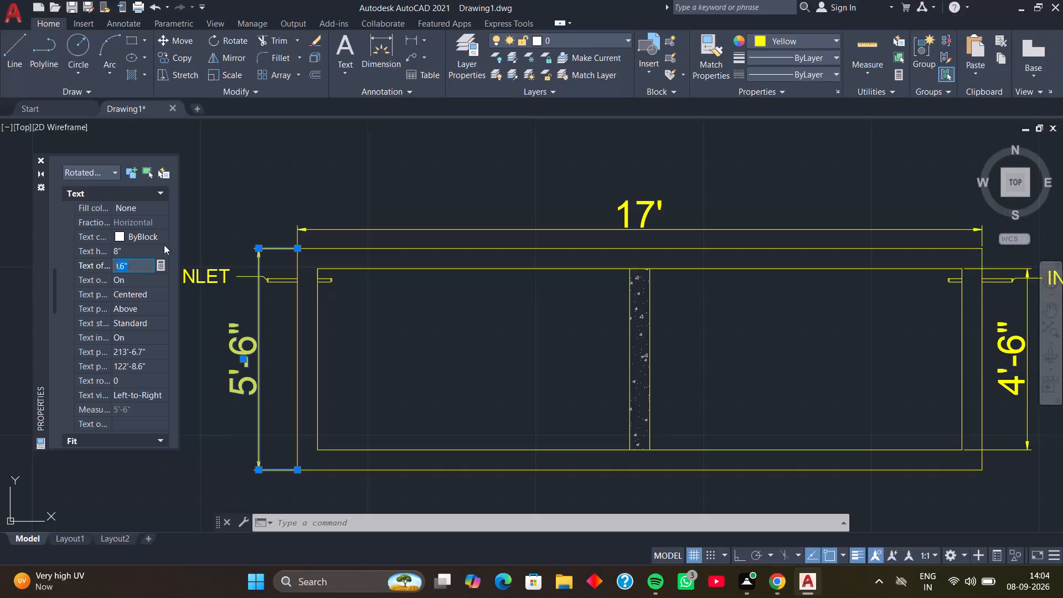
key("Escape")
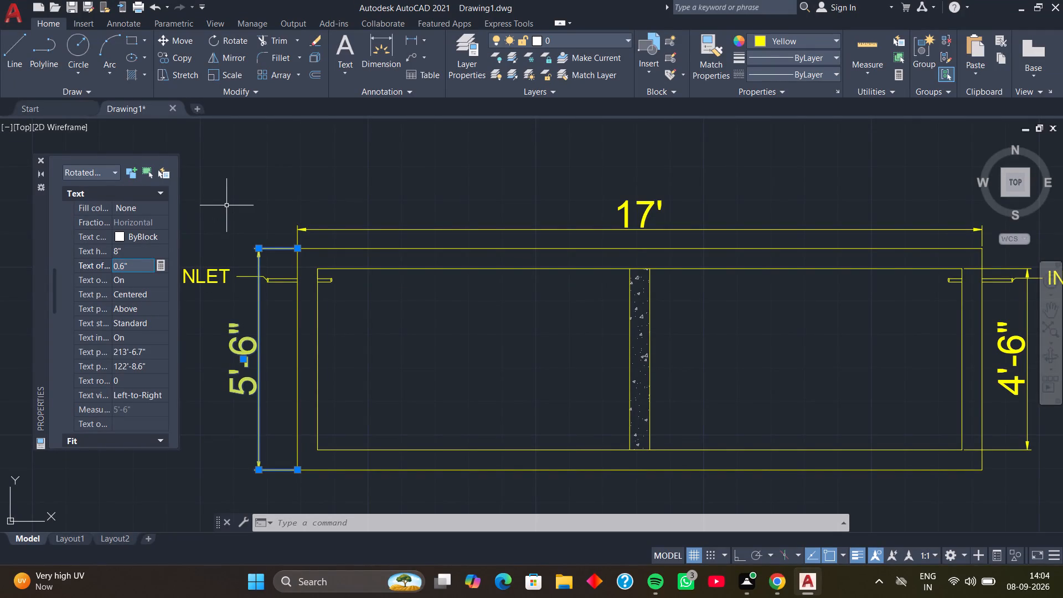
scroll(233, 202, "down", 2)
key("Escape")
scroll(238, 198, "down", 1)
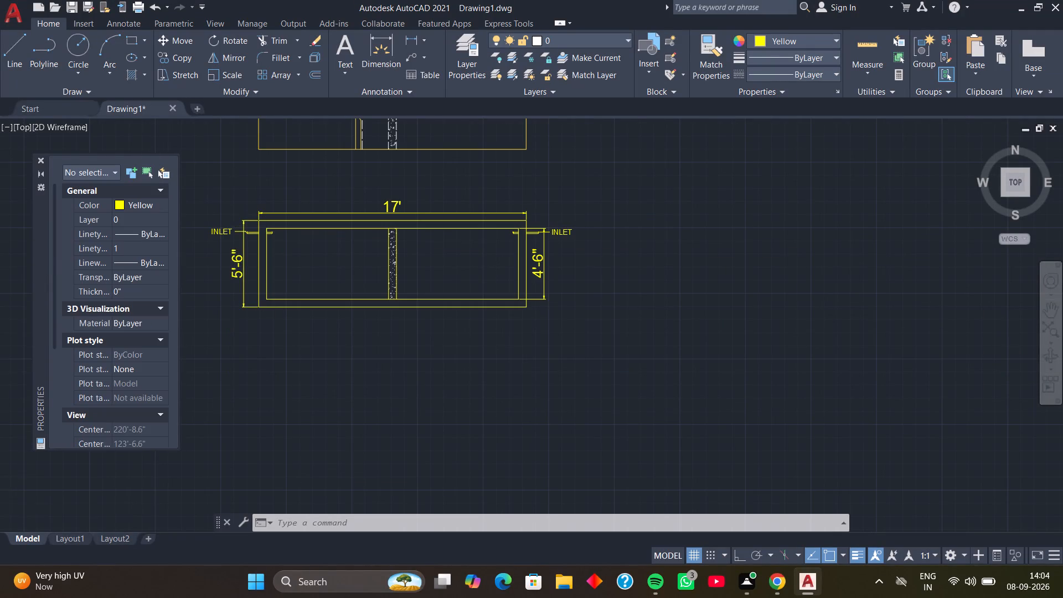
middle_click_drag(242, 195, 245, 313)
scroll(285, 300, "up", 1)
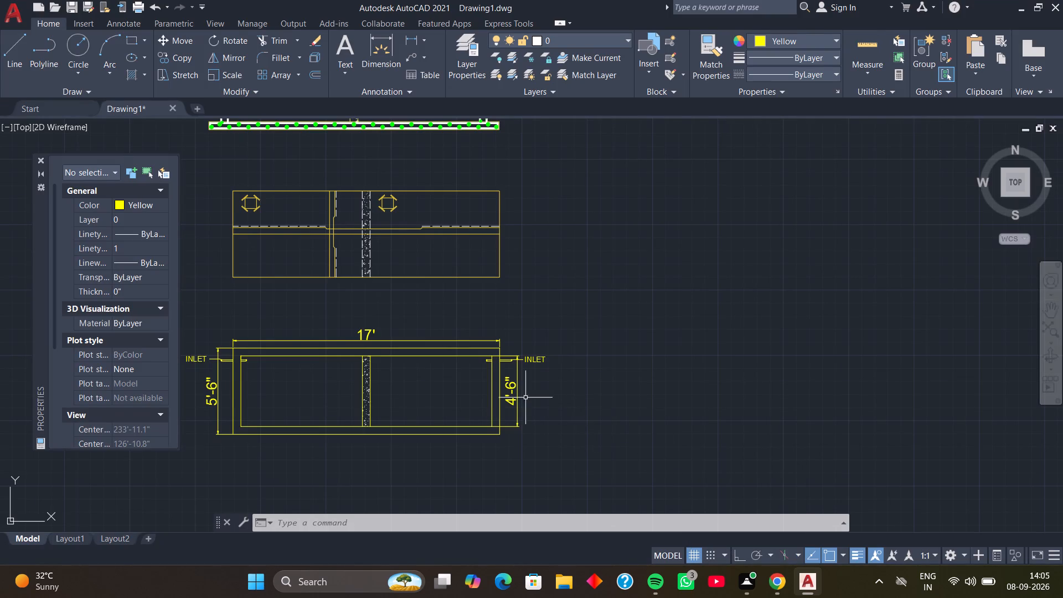
Turn on Ortho and add a horizontal linear dimension across the left wall's thickness, near the tank's lower-left inner corner.
middle_click_drag(386, 315, 400, 311)
middle_click_drag(400, 311, 451, 307)
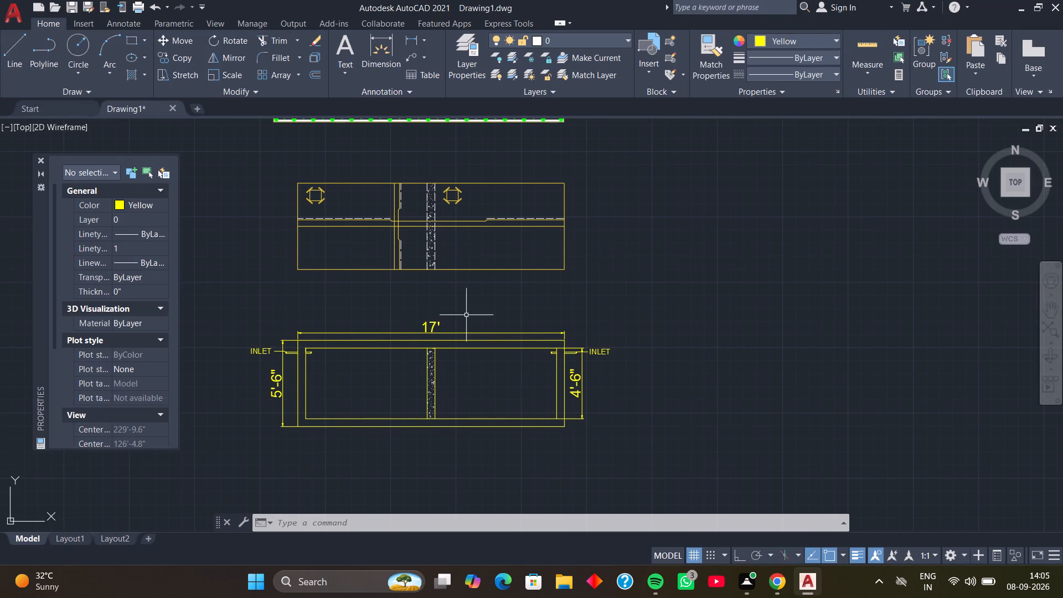
middle_click_drag(463, 318, 488, 266)
scroll(378, 356, "up", 3)
middle_click_drag(355, 344, 613, 312)
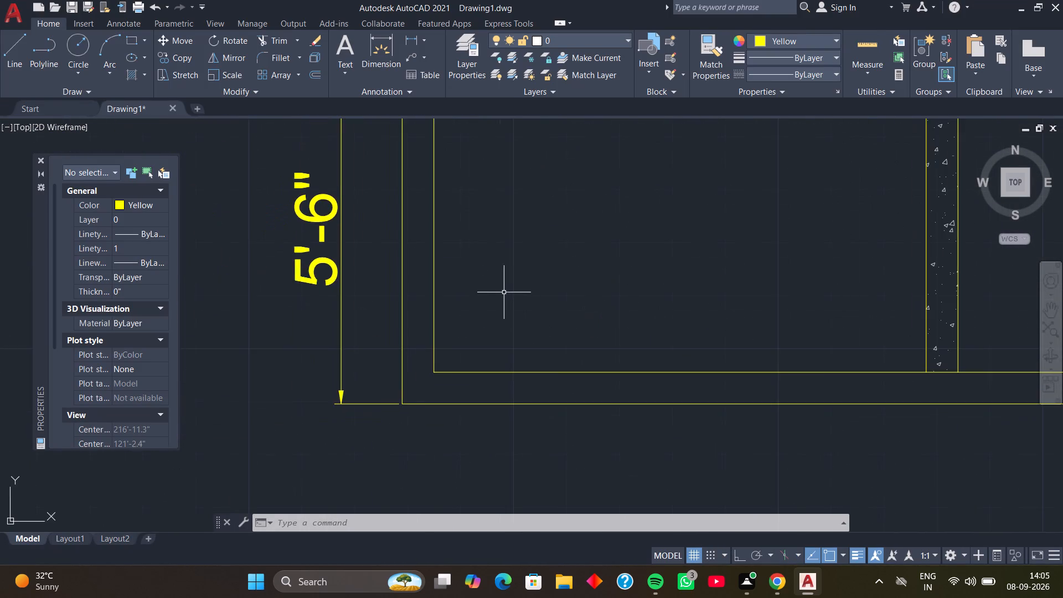
middle_click_drag(504, 292, 550, 303)
left_click(415, 40)
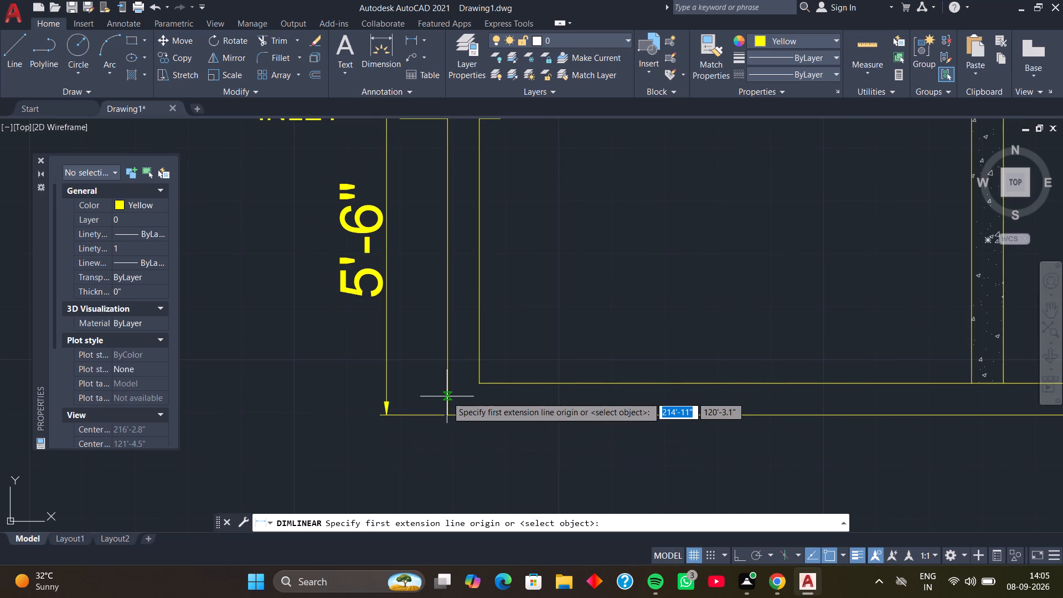
left_click(478, 385)
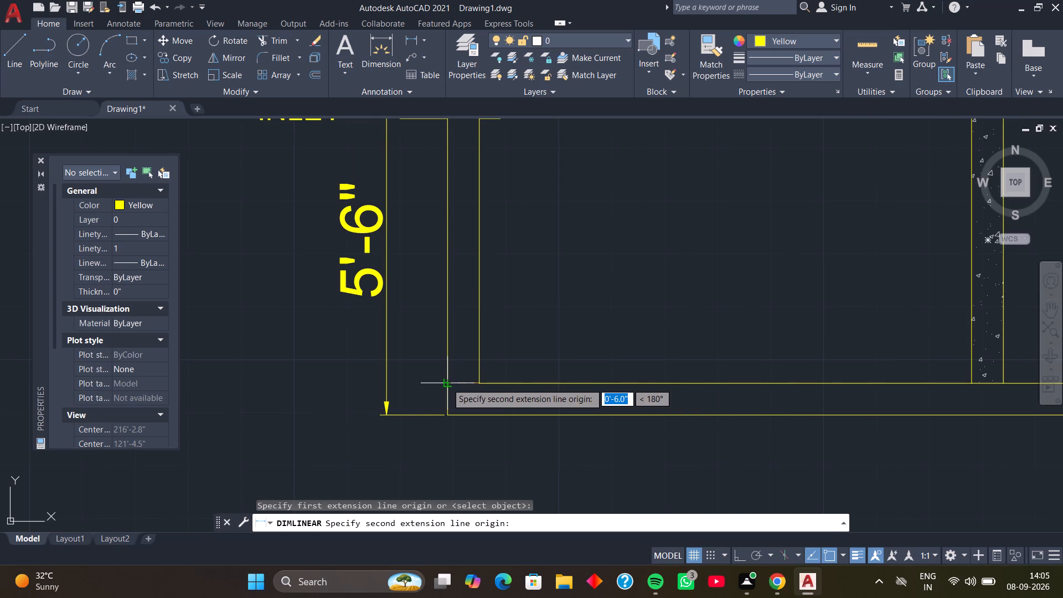
key("F8")
left_click(448, 383)
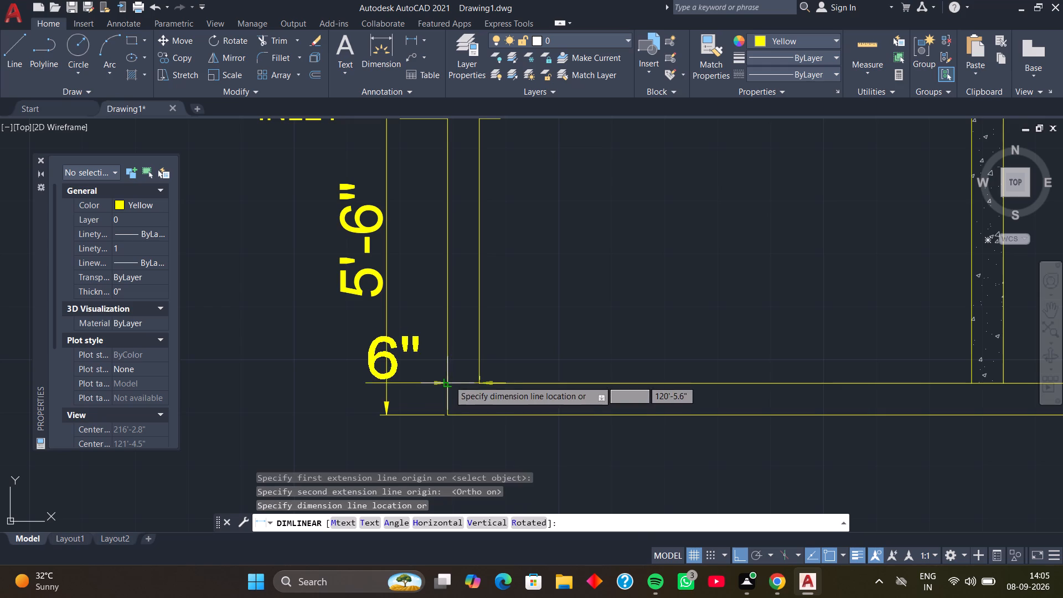
left_click(477, 373)
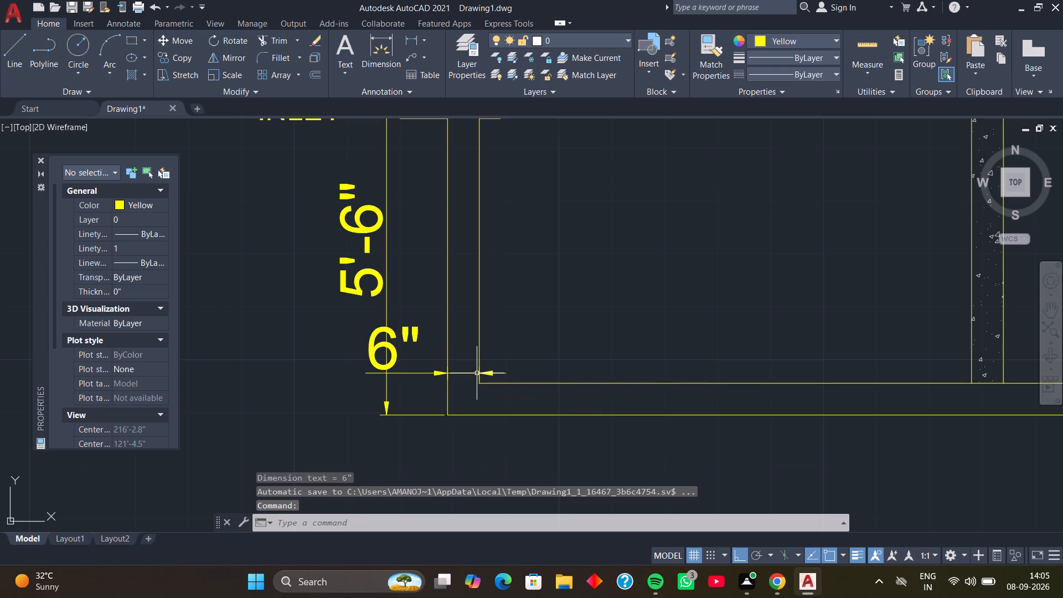
Move the left wall's thickness dimension text to the inner side of the wall, clear of the overall height dimension.
left_click(393, 354)
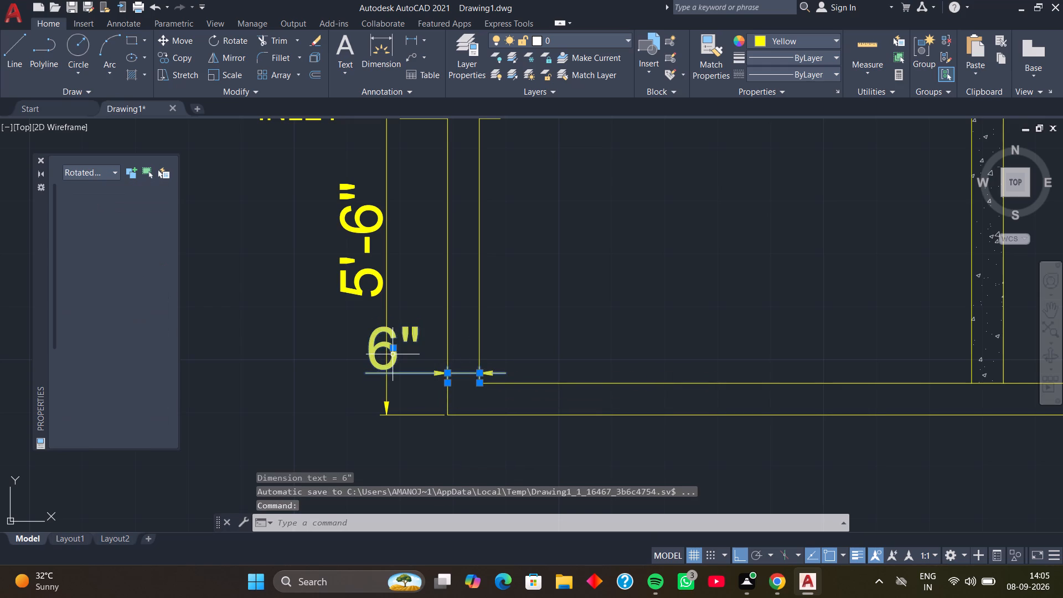
left_click(396, 350)
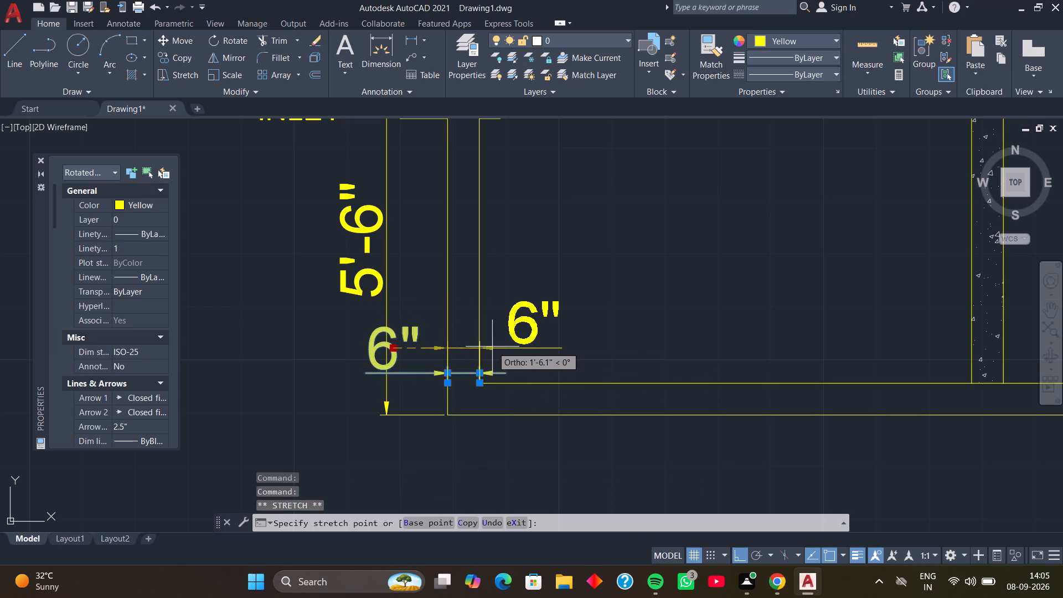
left_click(506, 348)
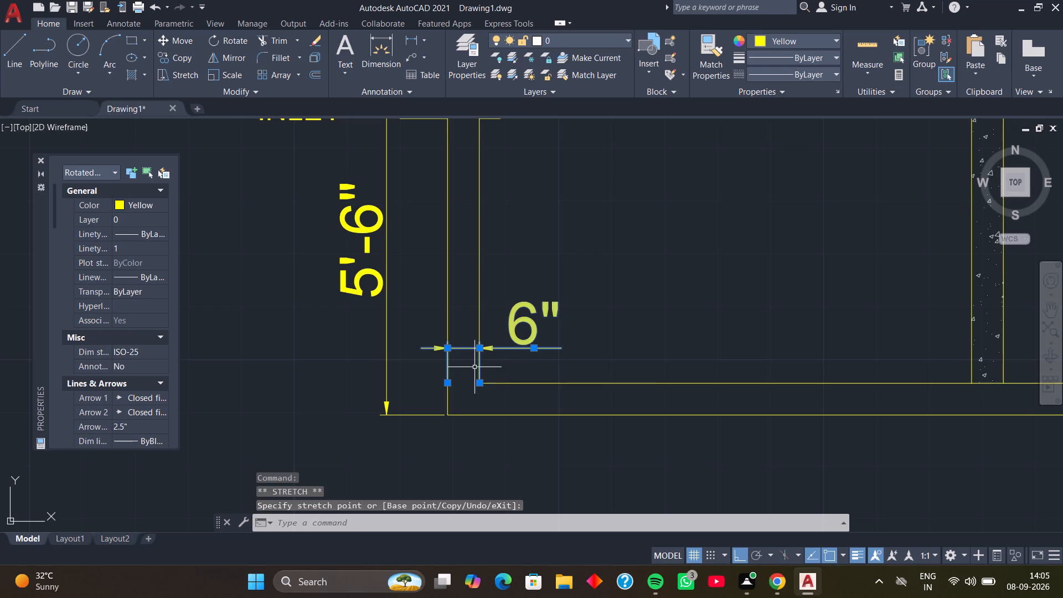
key("Escape")
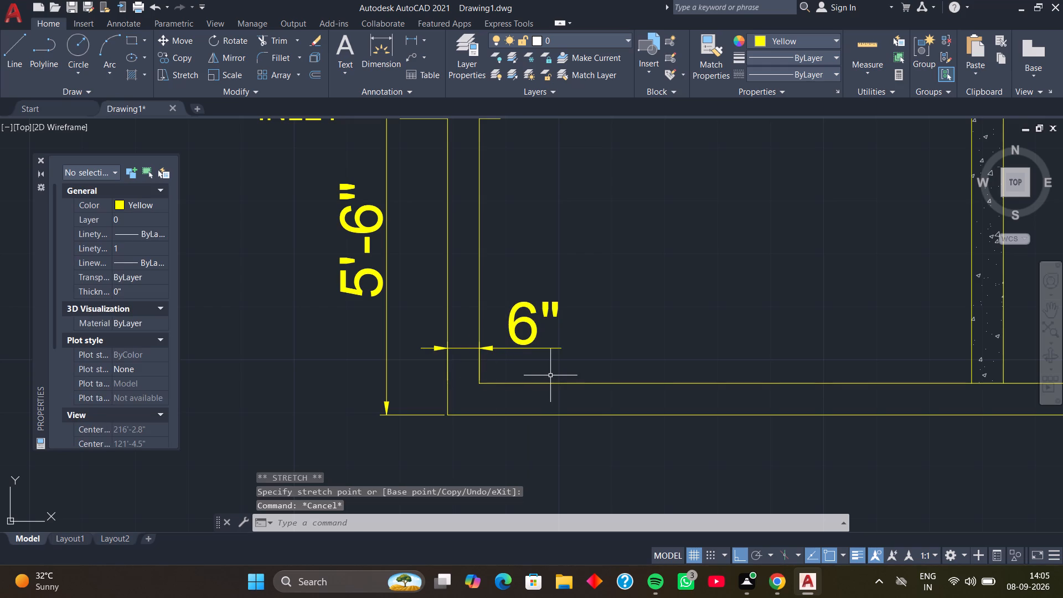
Add a multileader reading '6" RCC WALL', pointing at the midpoint of the hatched partition wall's right face, with a horizontal landing to its right.
scroll(571, 374, "down", 1)
middle_click_drag(573, 371, 498, 393)
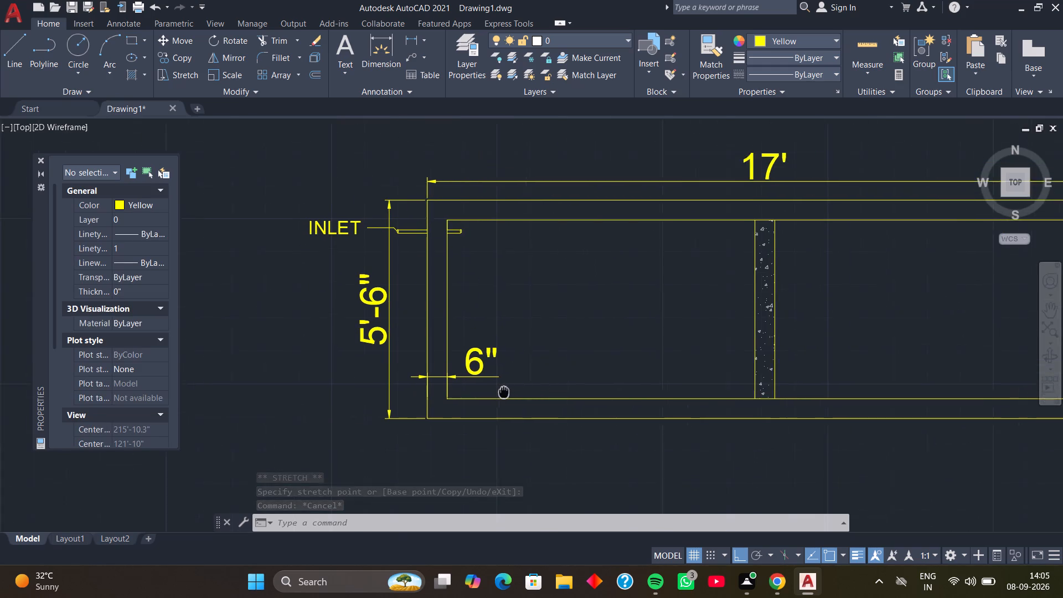
middle_click_drag(498, 393, 433, 421)
middle_click_drag(577, 395, 449, 410)
middle_click_drag(496, 394, 476, 394)
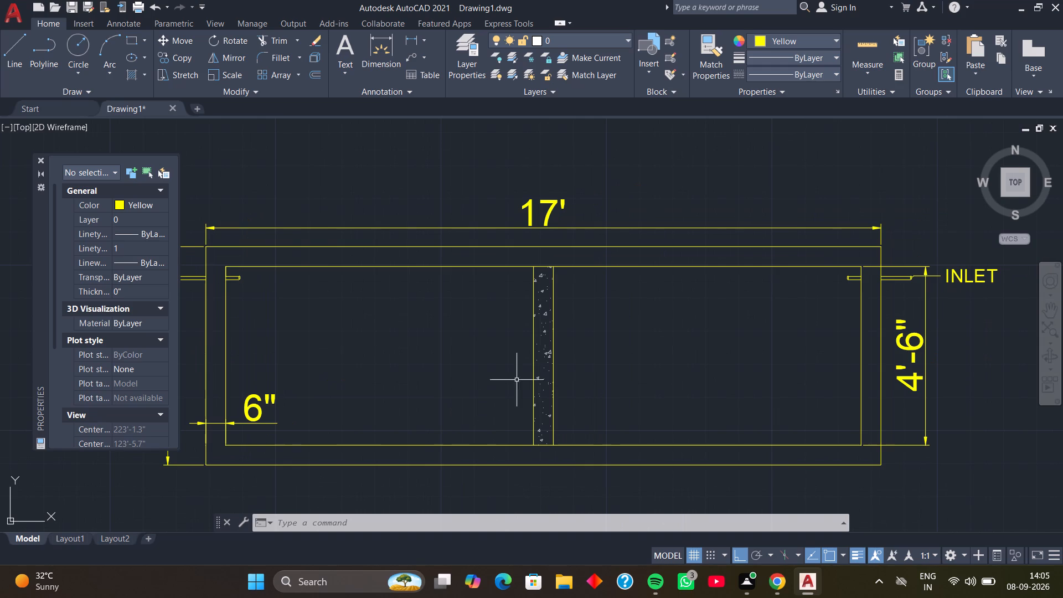
key("m")
key("l")
key("d")
key("space")
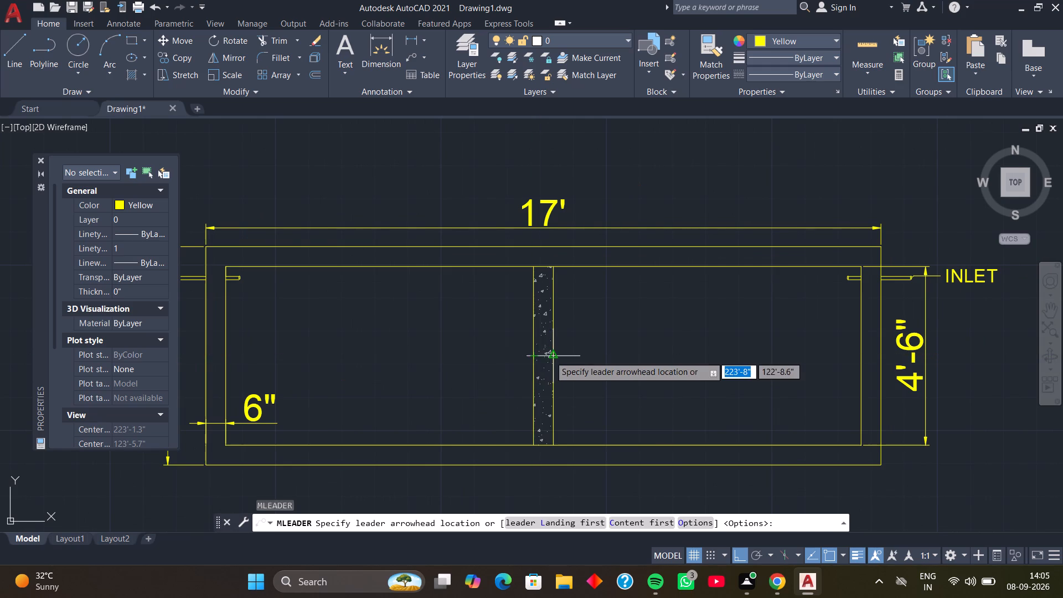
scroll(553, 356, "up", 2)
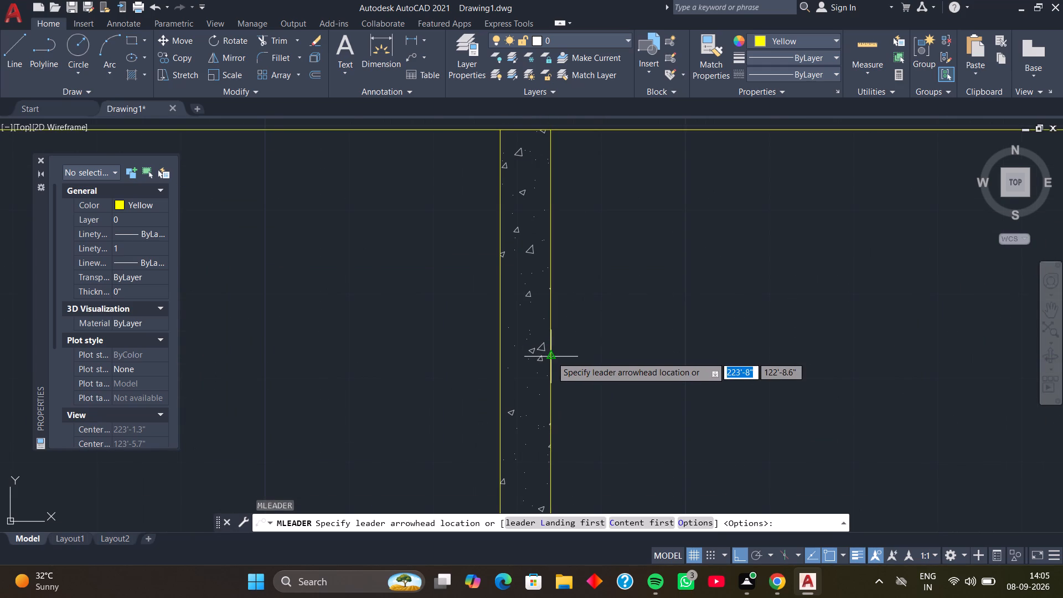
left_click(551, 357)
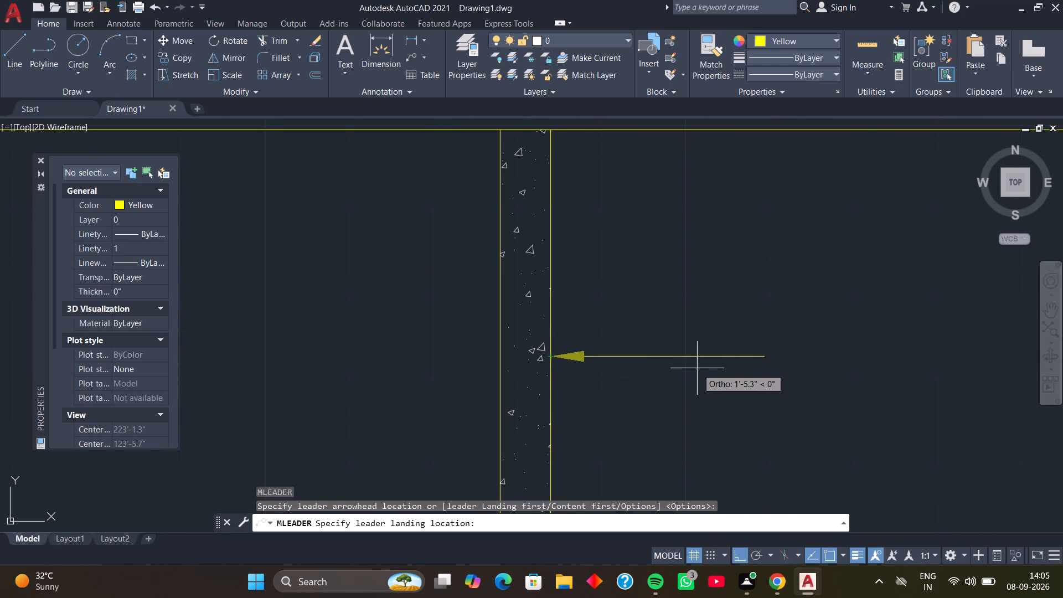
left_click(703, 367)
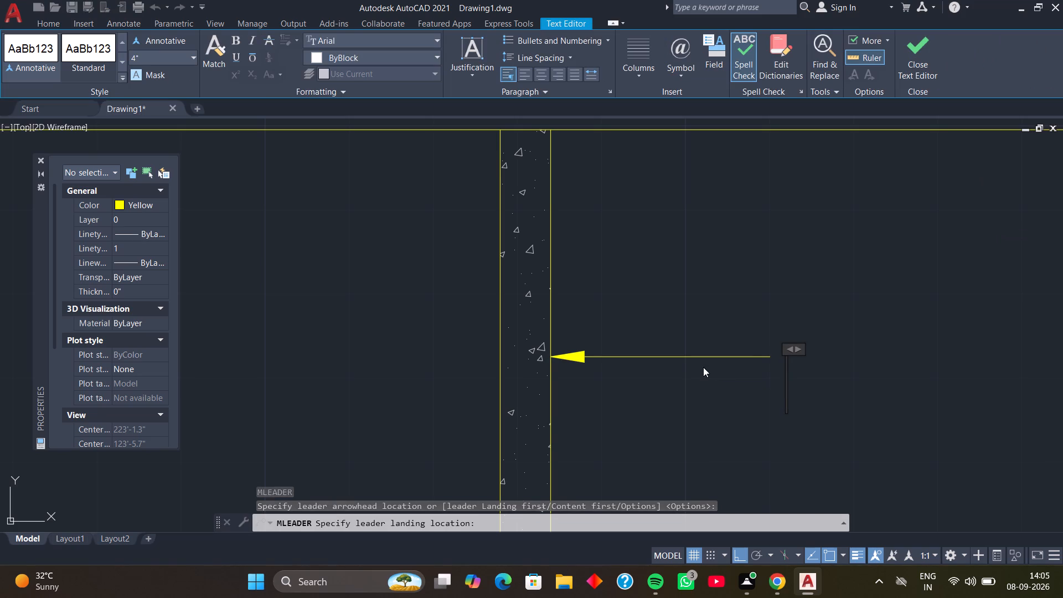
key("6")
key("shift+quotedbl")
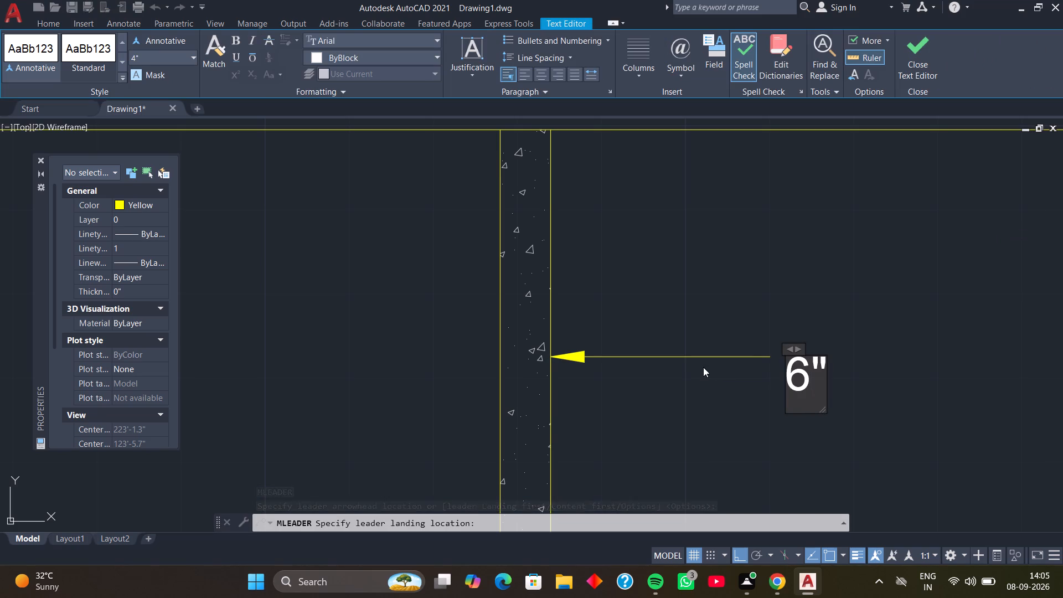
key("space")
key("r")
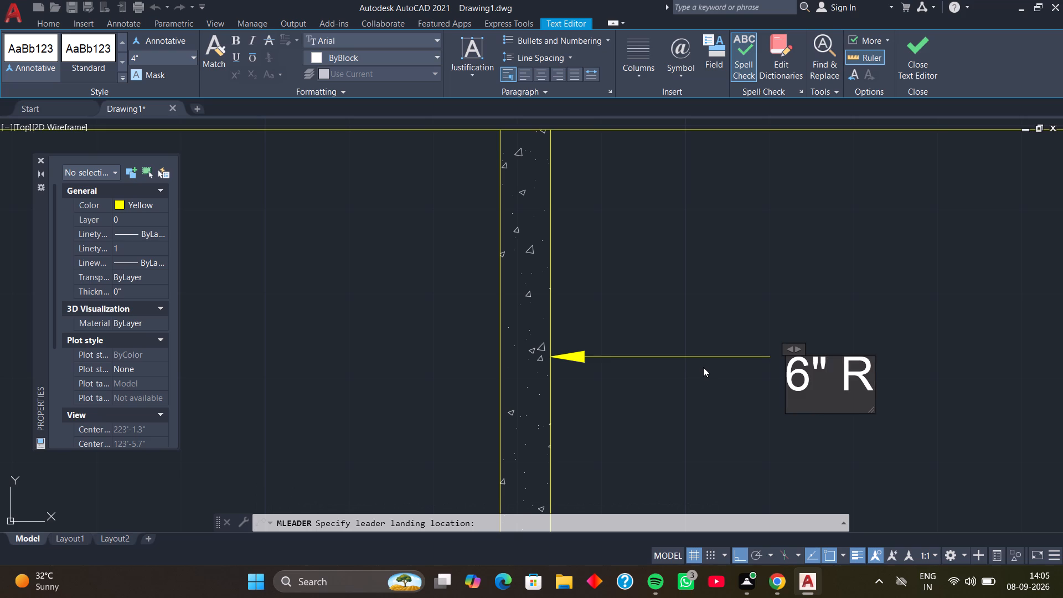
type("CC")
key("space")
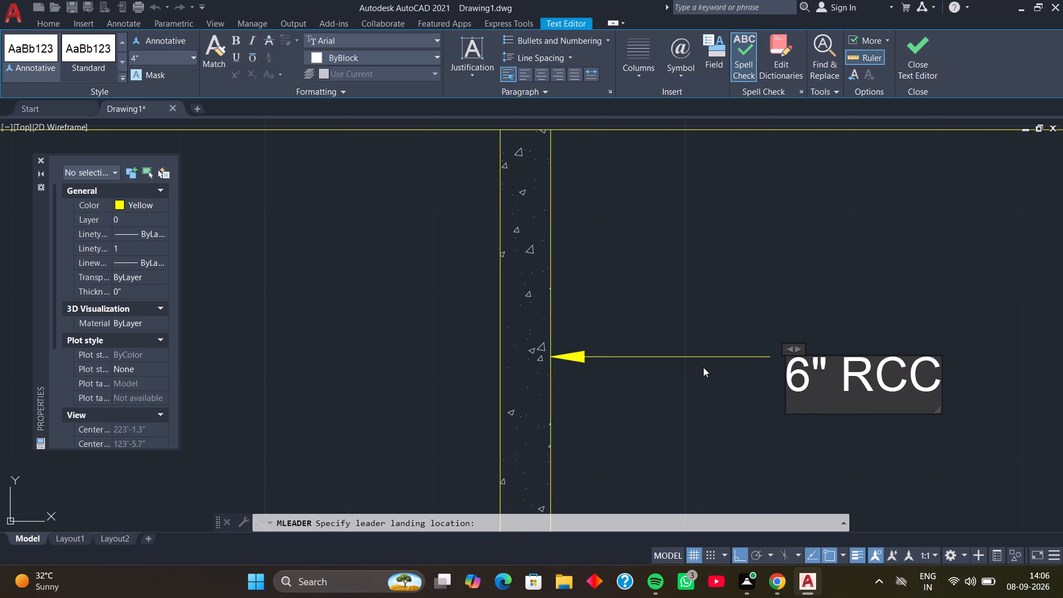
type("WA")
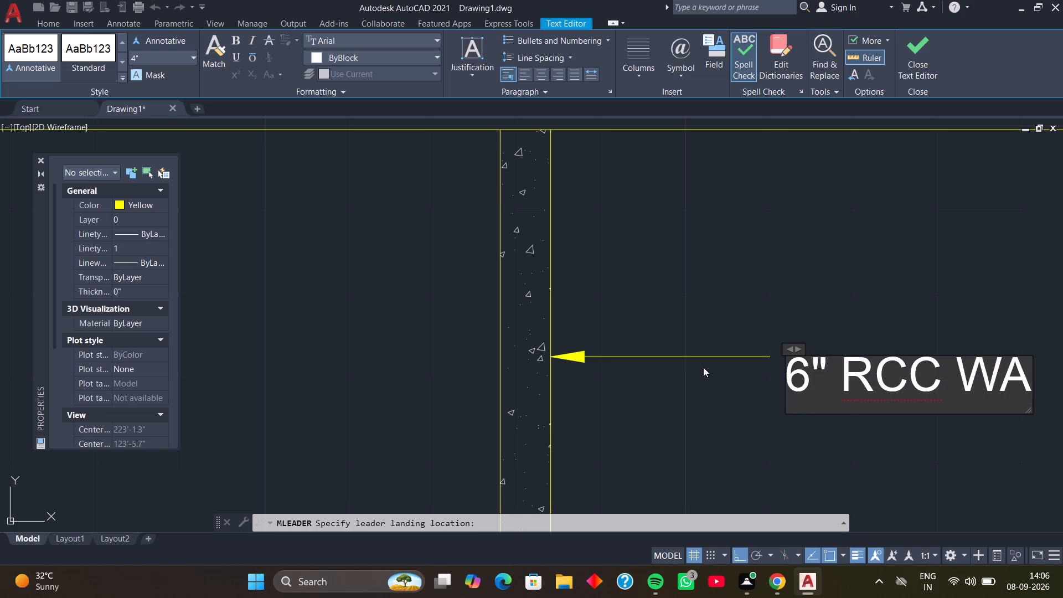
type("LL")
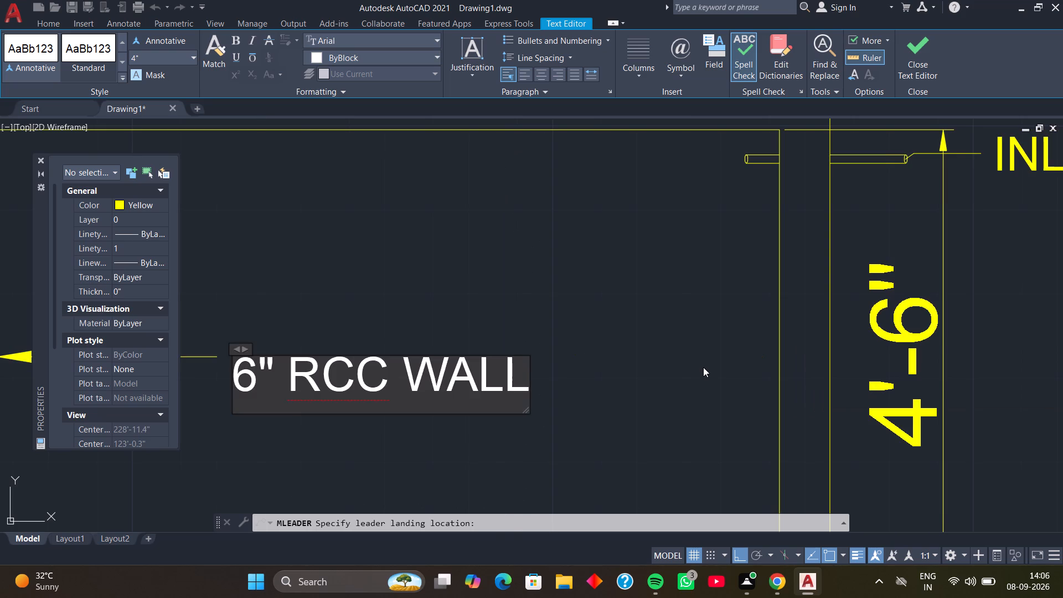
left_click(694, 377)
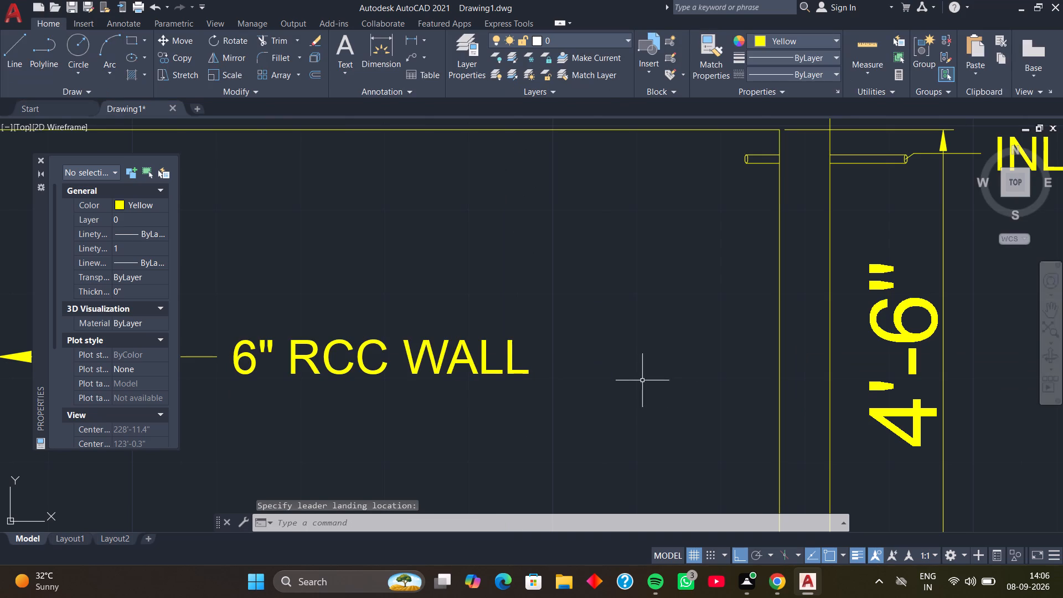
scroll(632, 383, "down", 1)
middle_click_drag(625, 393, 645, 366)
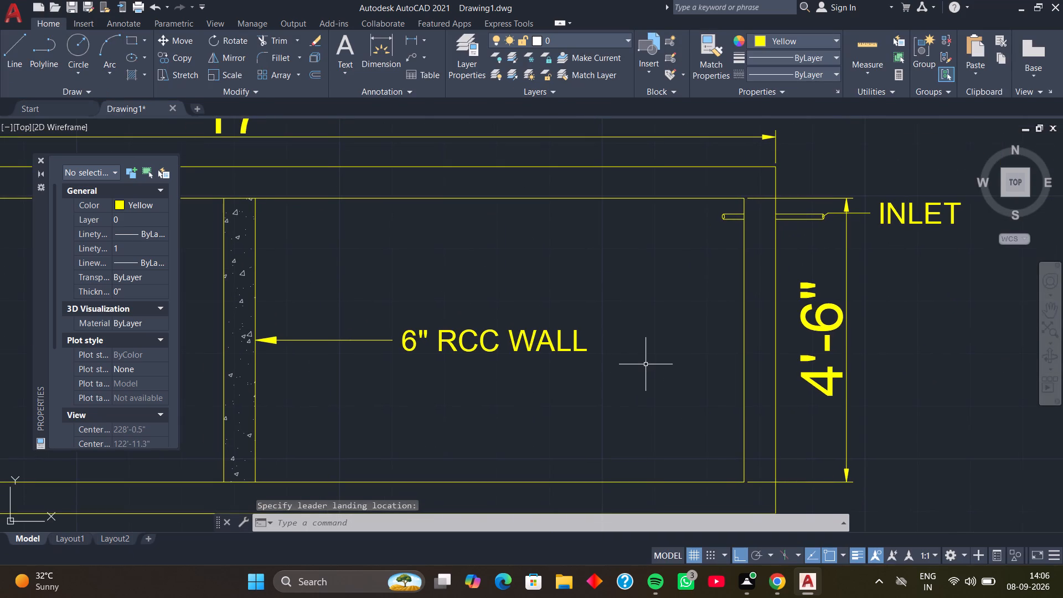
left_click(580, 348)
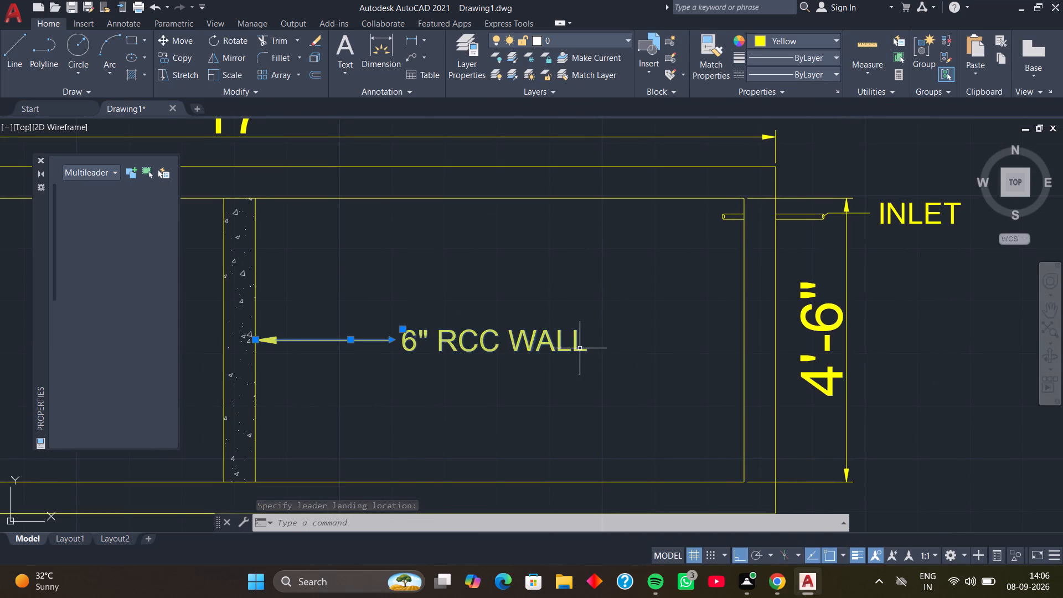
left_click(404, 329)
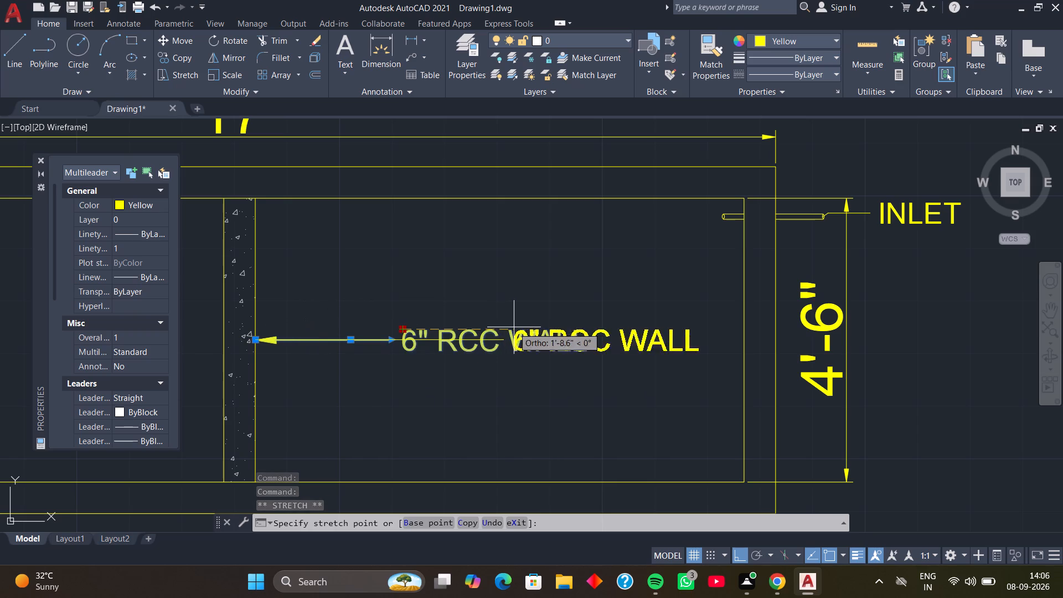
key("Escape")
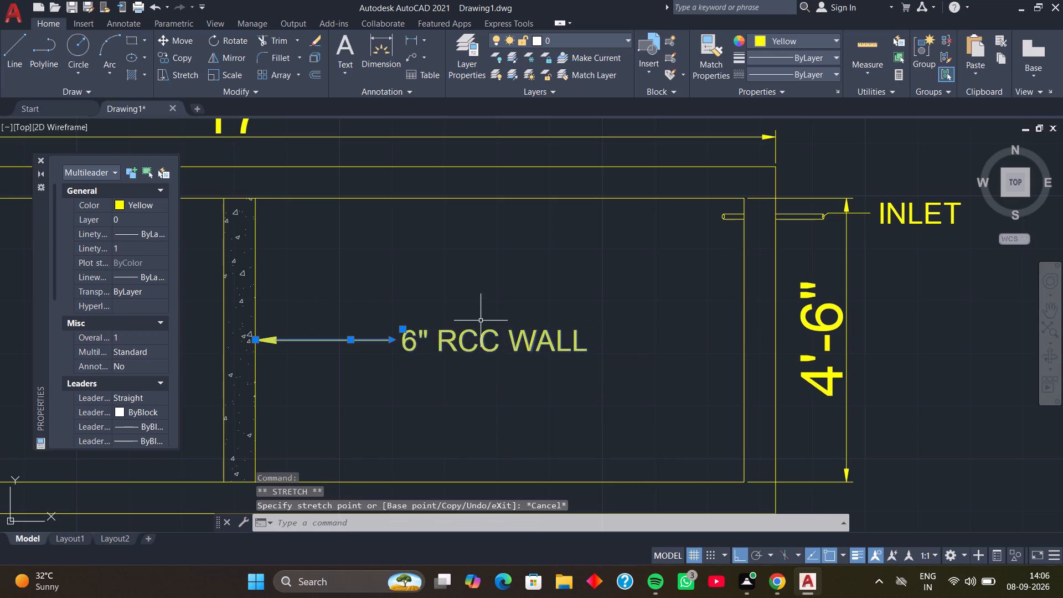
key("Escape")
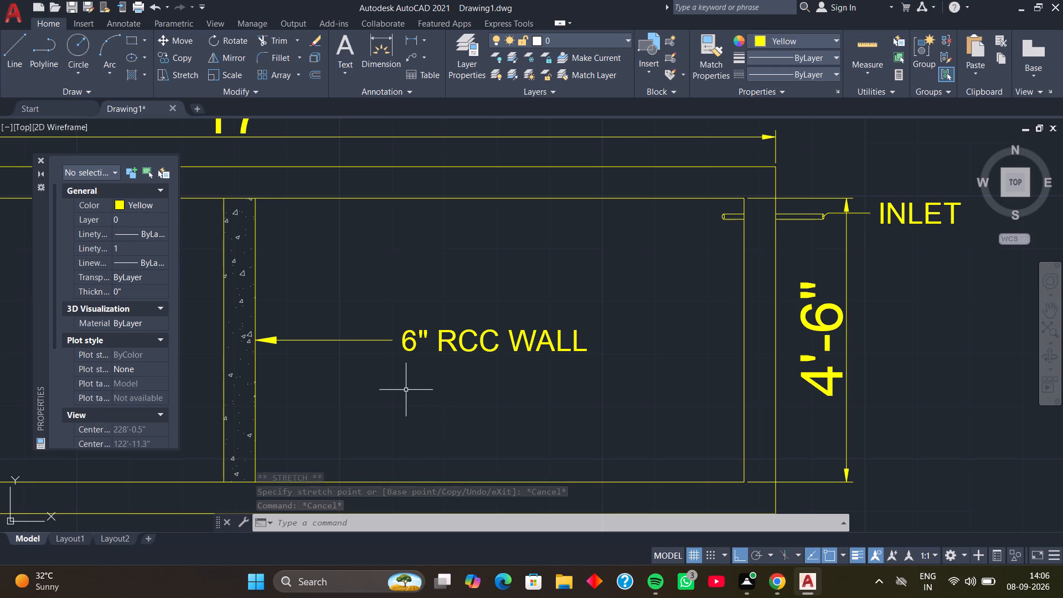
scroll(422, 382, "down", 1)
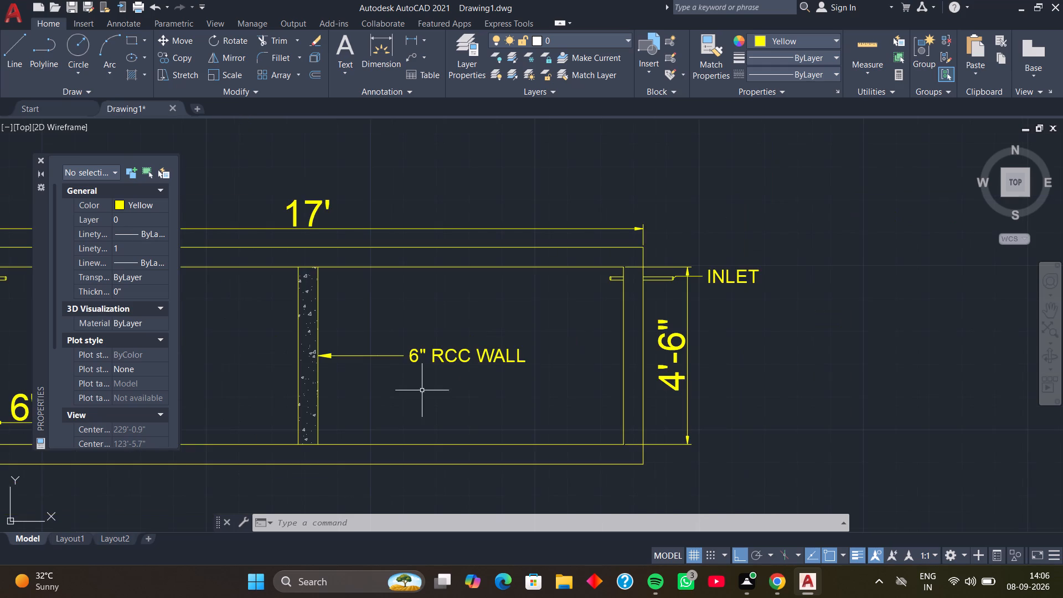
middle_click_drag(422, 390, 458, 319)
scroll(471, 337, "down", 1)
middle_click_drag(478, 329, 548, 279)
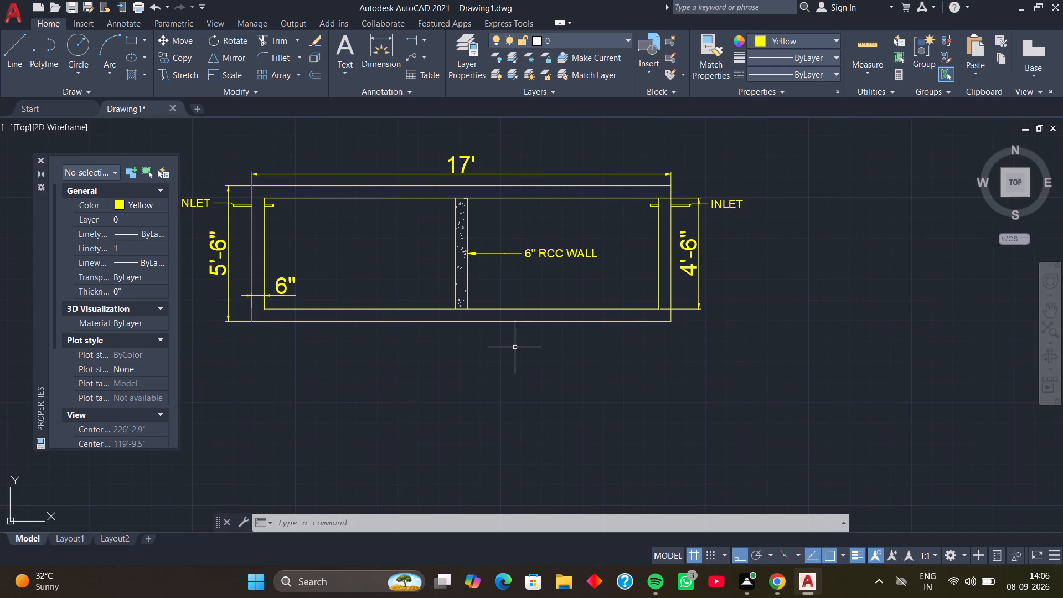
Add a horizontal linear dimension for the full length of the tank's inner bottom edge, placed below the outer wall.
middle_click_drag(513, 349, 537, 352)
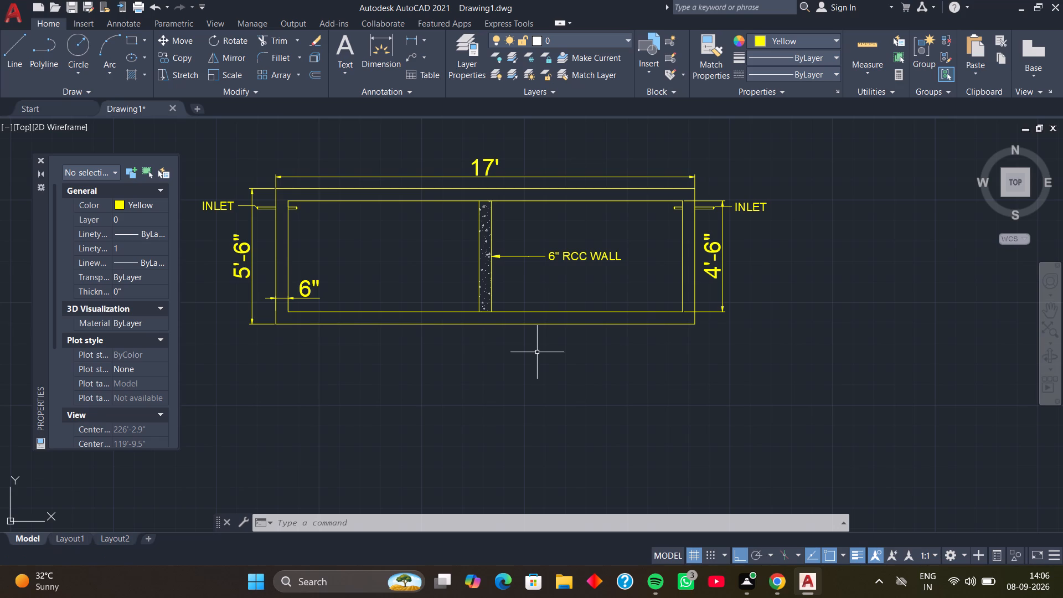
left_click(409, 35)
key("space")
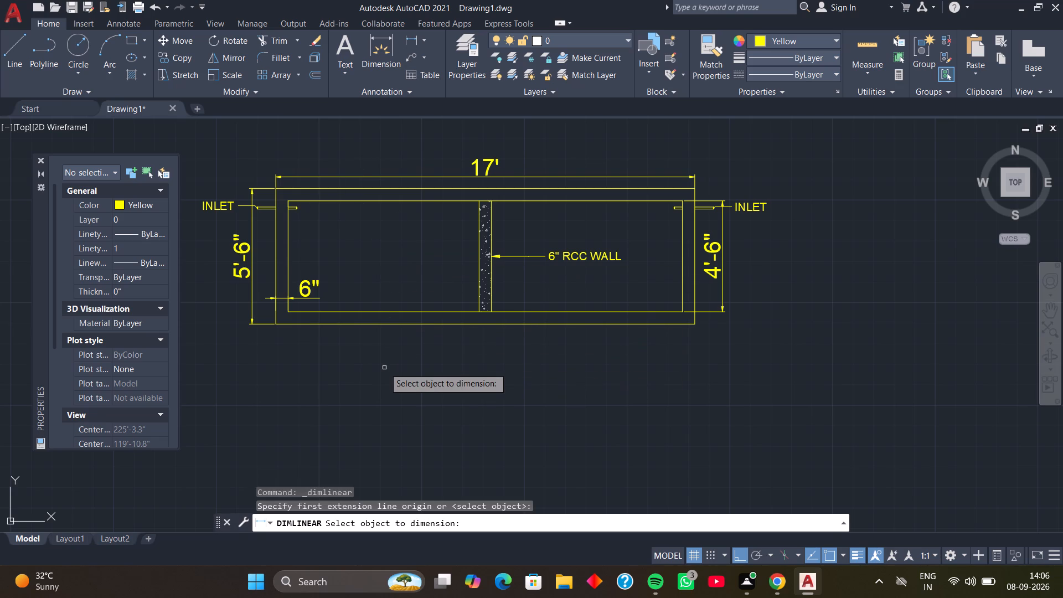
left_click(421, 312)
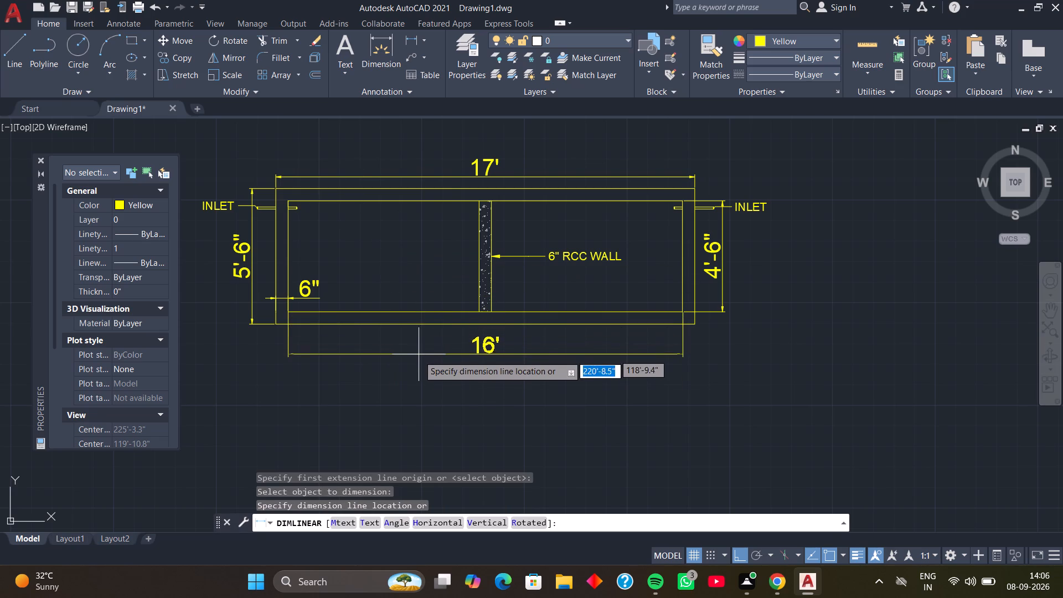
left_click(417, 358)
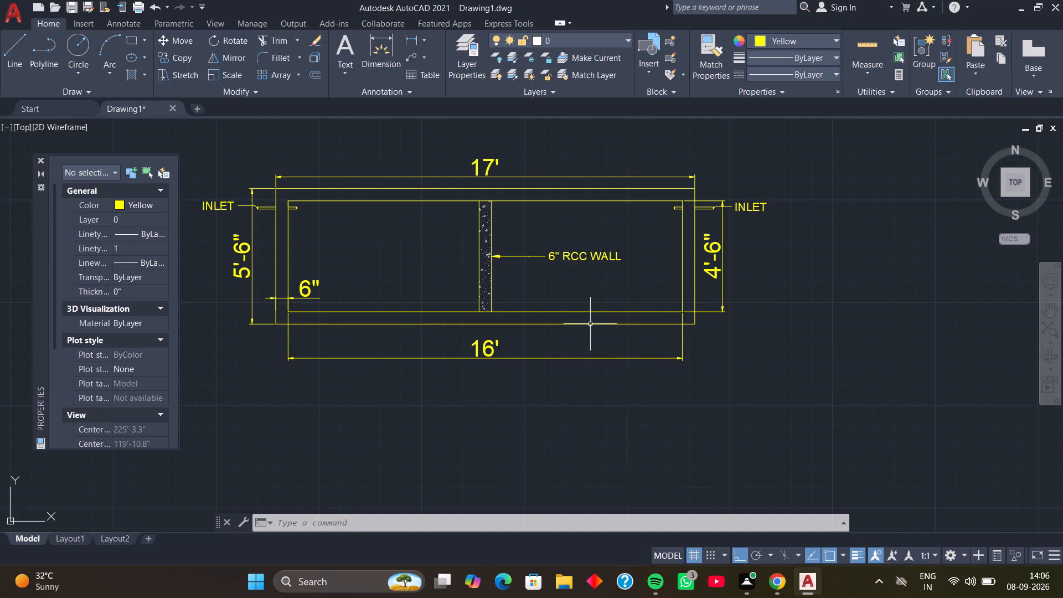
Change the colour of the partition wall's concrete hatch to 247,242,129.
scroll(511, 278, "up", 2)
middle_click_drag(513, 276, 515, 329)
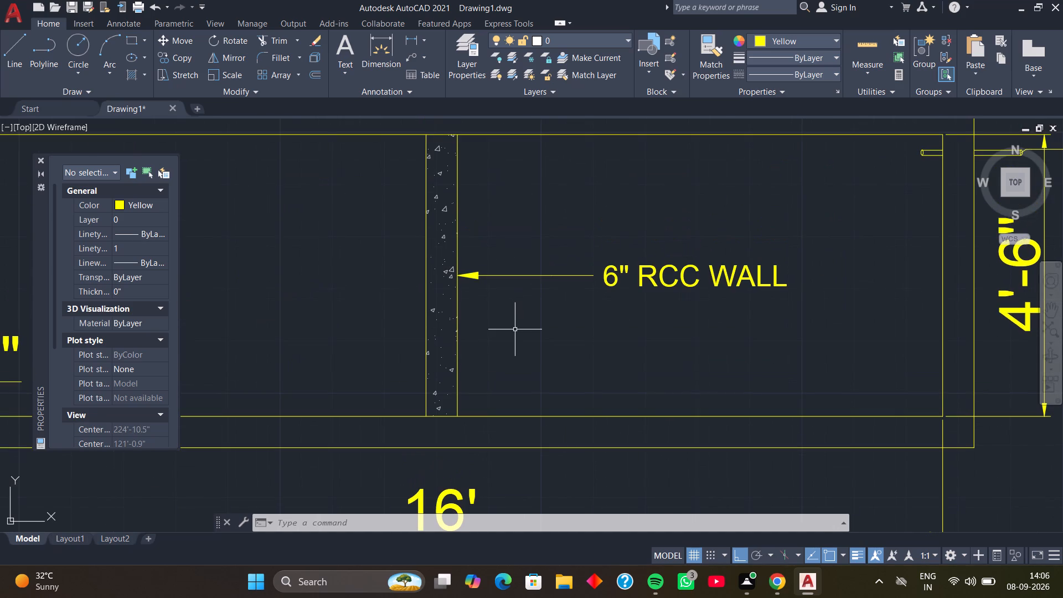
left_click(441, 270)
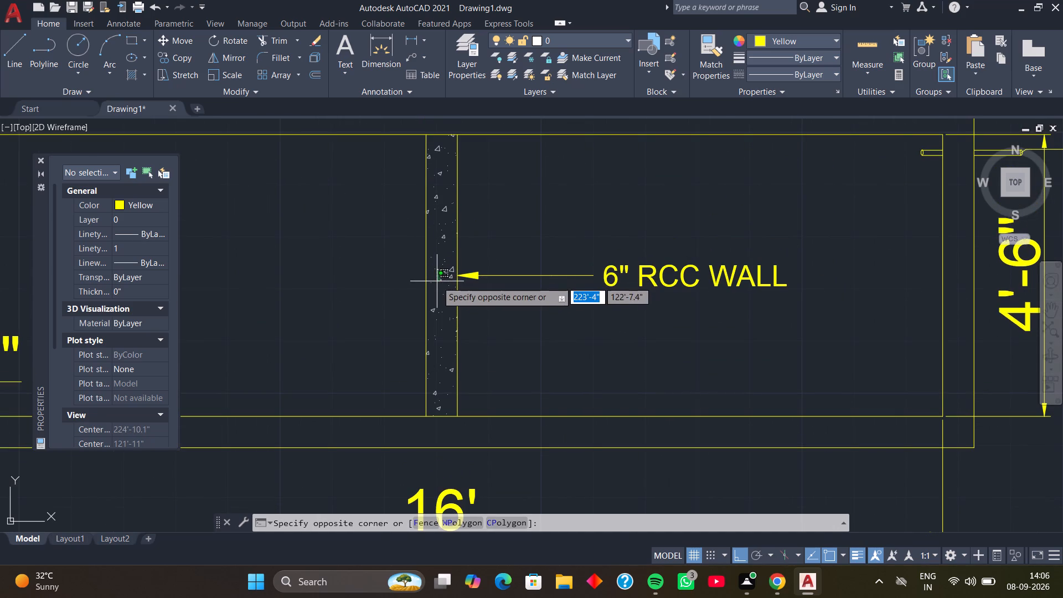
left_click(432, 290)
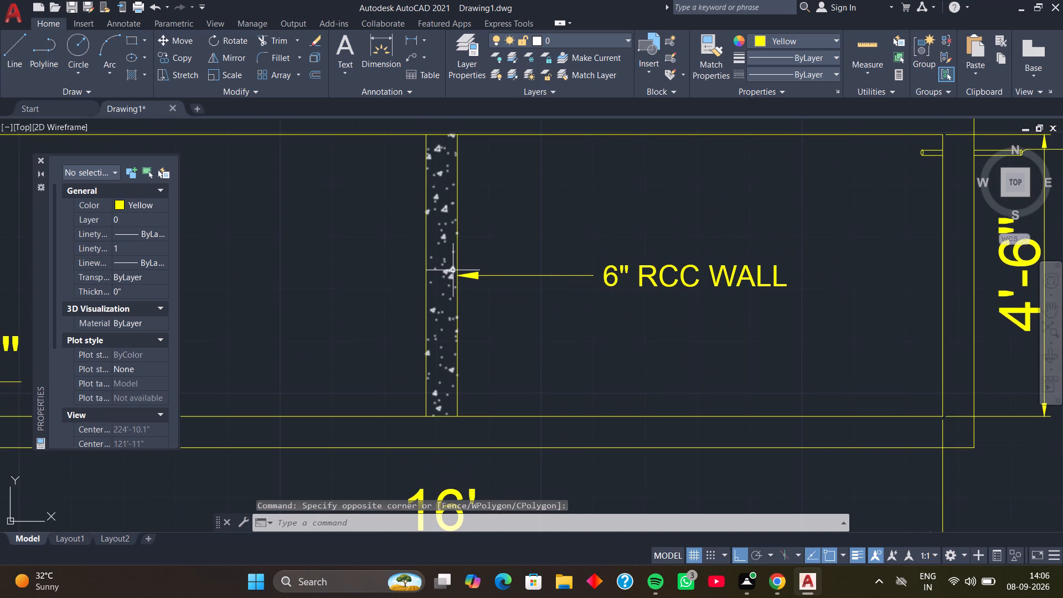
left_click(453, 270)
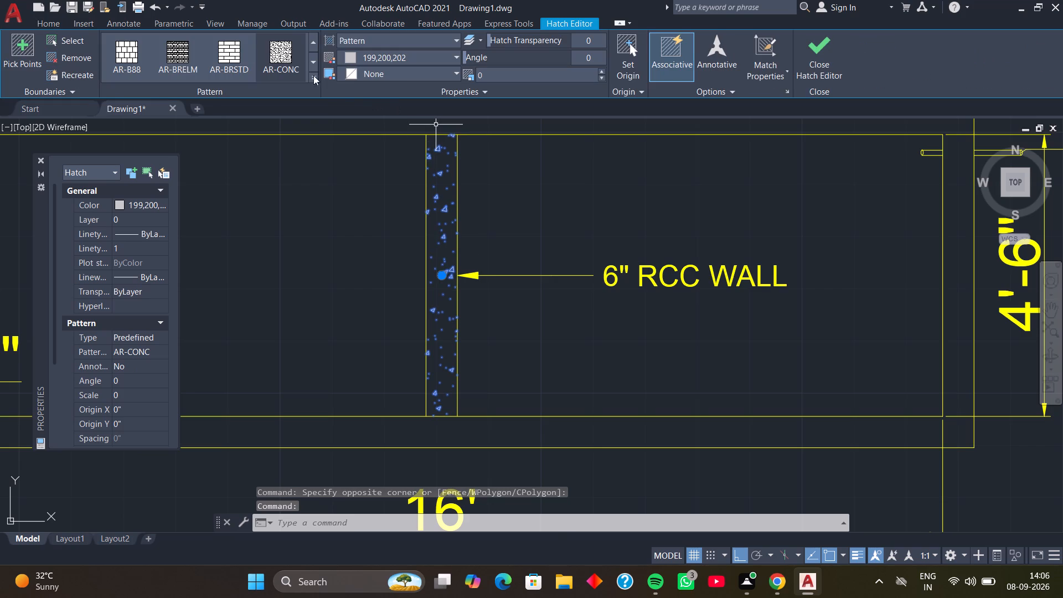
left_click(458, 54)
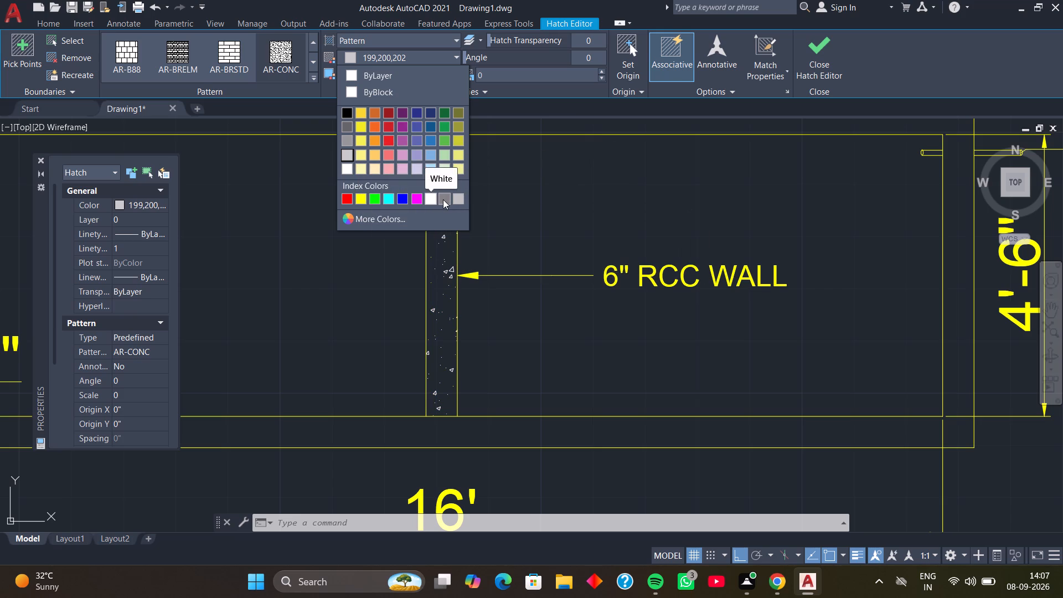
left_click(365, 155)
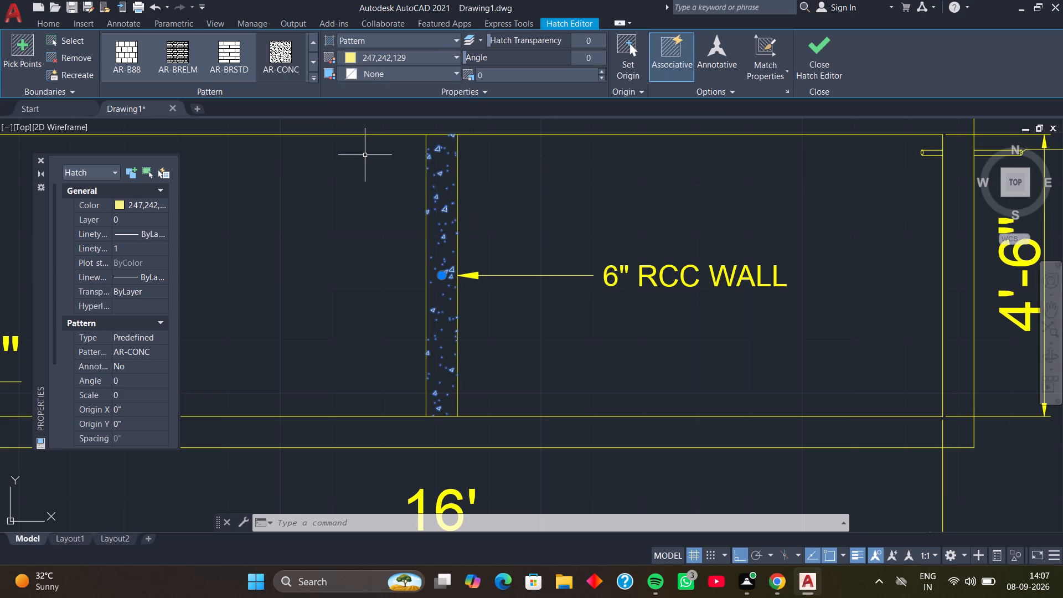
key("Escape")
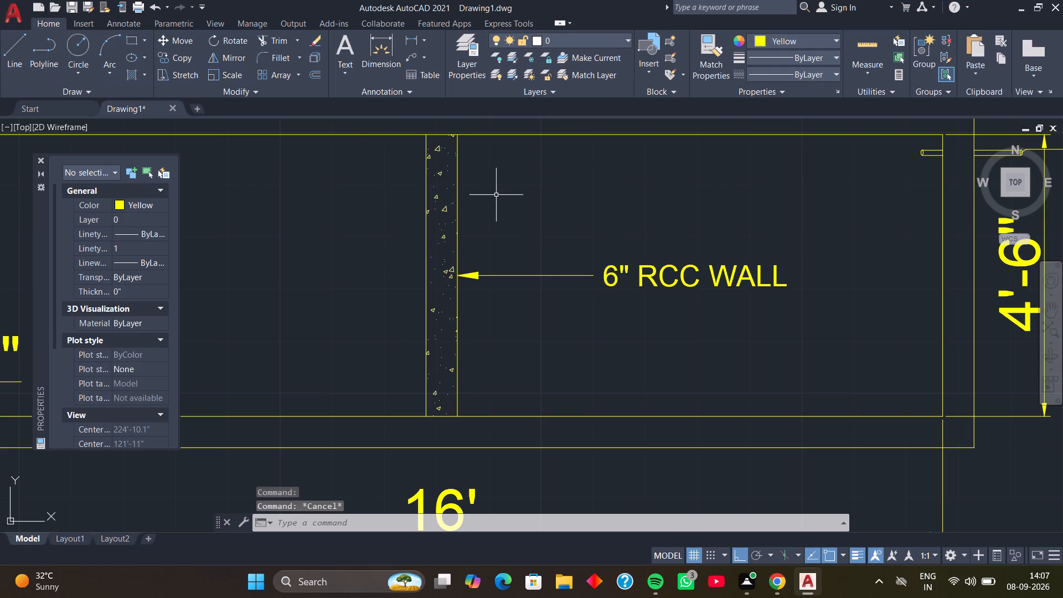
Change the colour of the overall width dimension above the tank to 88,186,72.
scroll(496, 195, "down", 2)
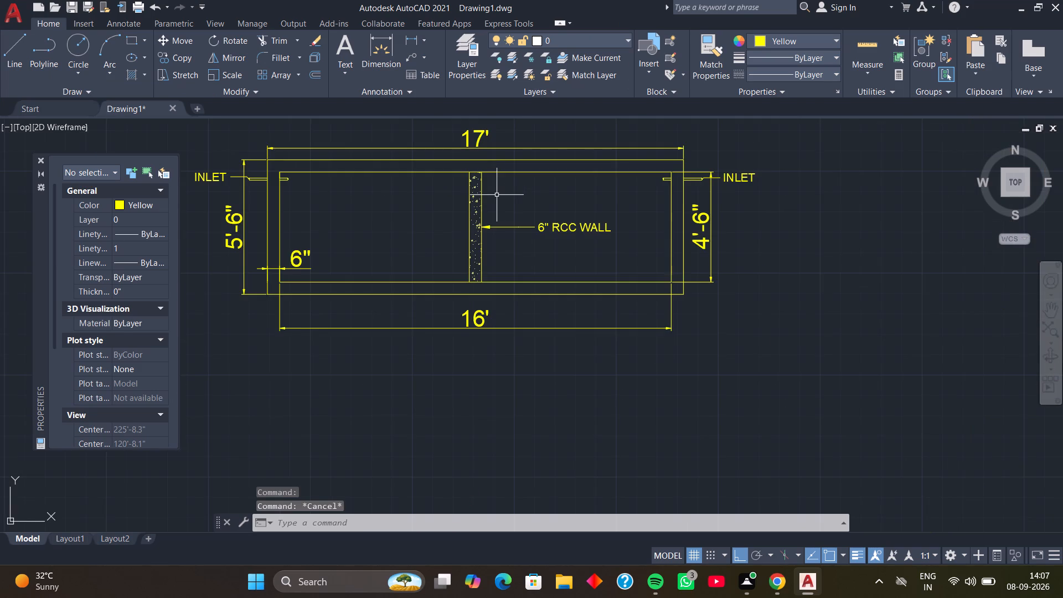
middle_click_drag(497, 195, 460, 257)
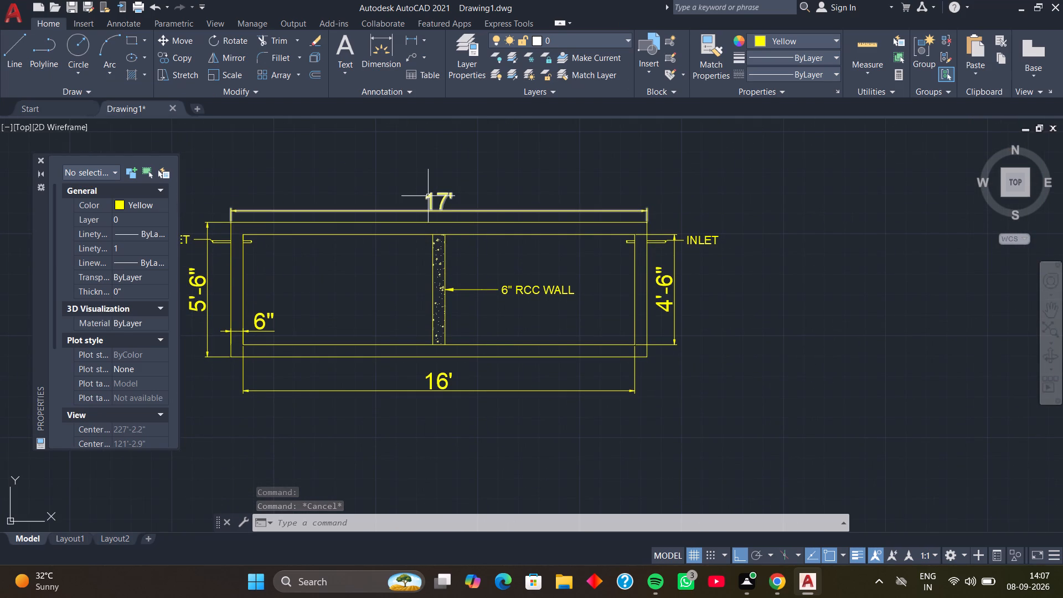
left_click(428, 196)
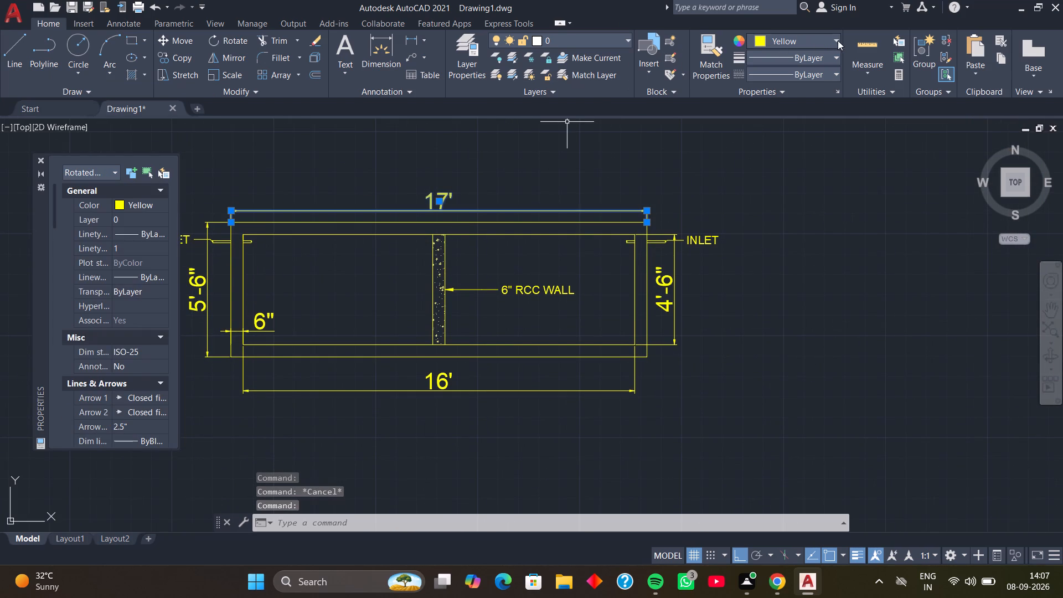
left_click(838, 39)
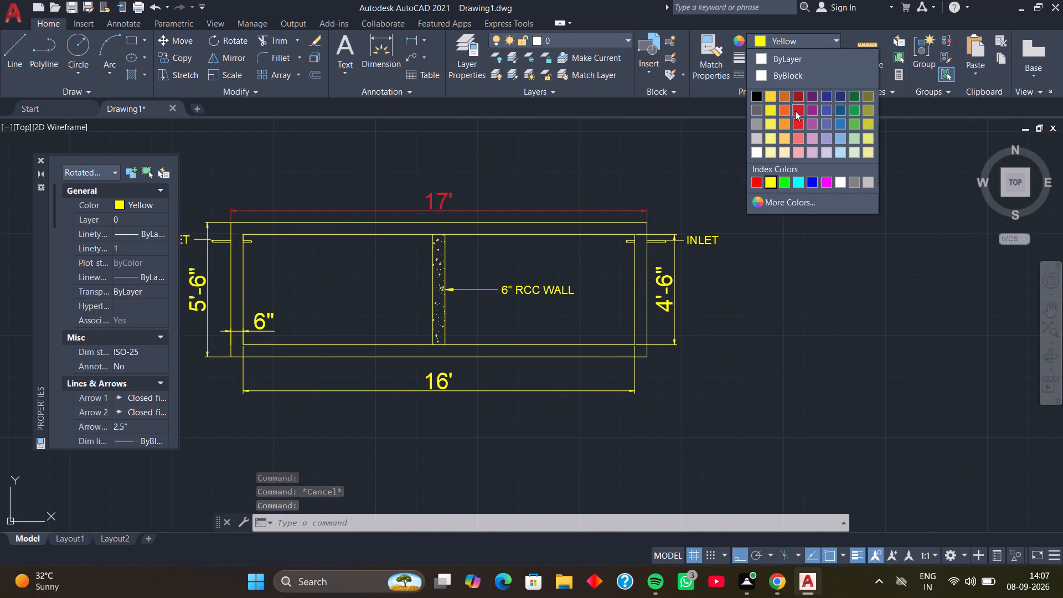
left_click(851, 125)
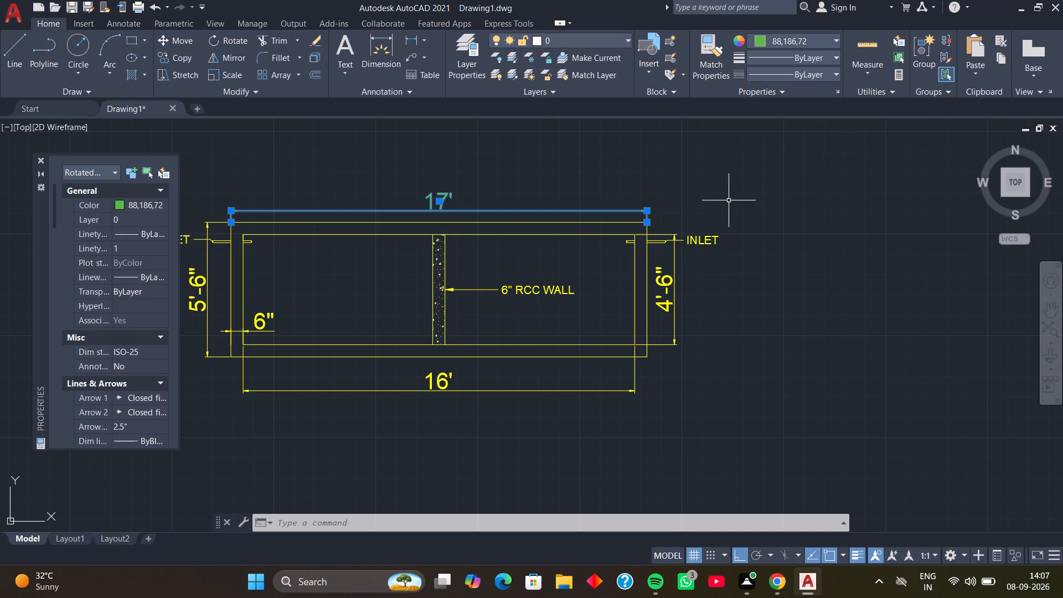
key("Escape")
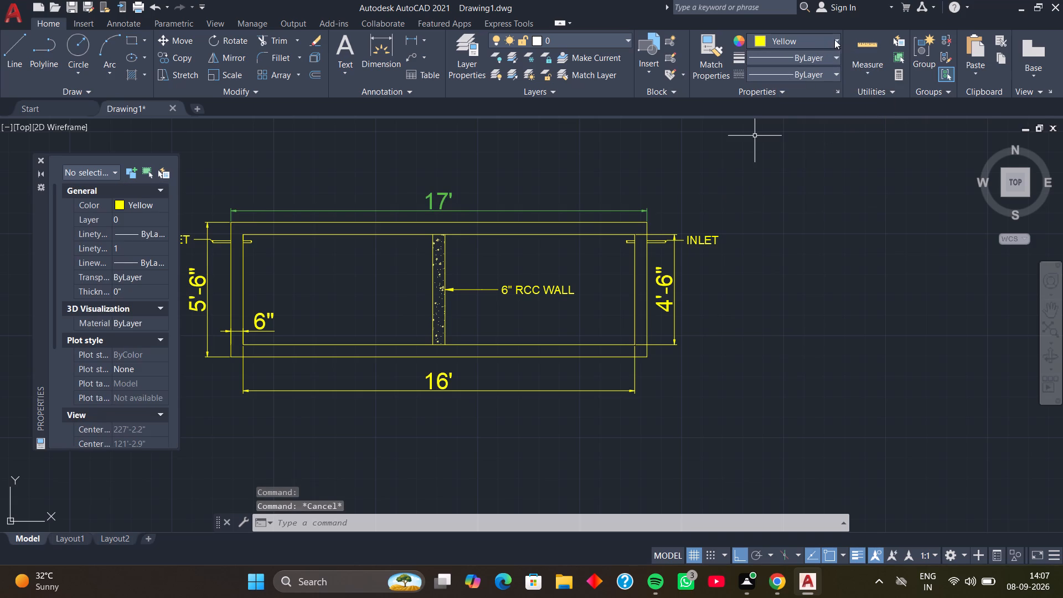
Change the four remaining yellow dimensions, both INLET leaders and the 6" RCC WALL leader to Green.
scroll(699, 215, "up", 2)
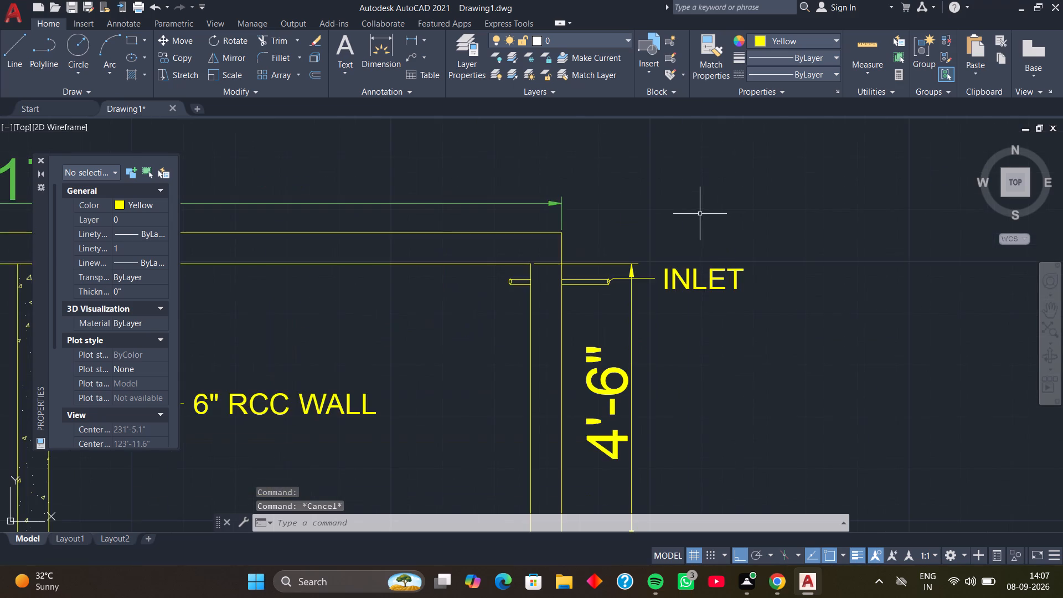
middle_click_drag(696, 210, 737, 135)
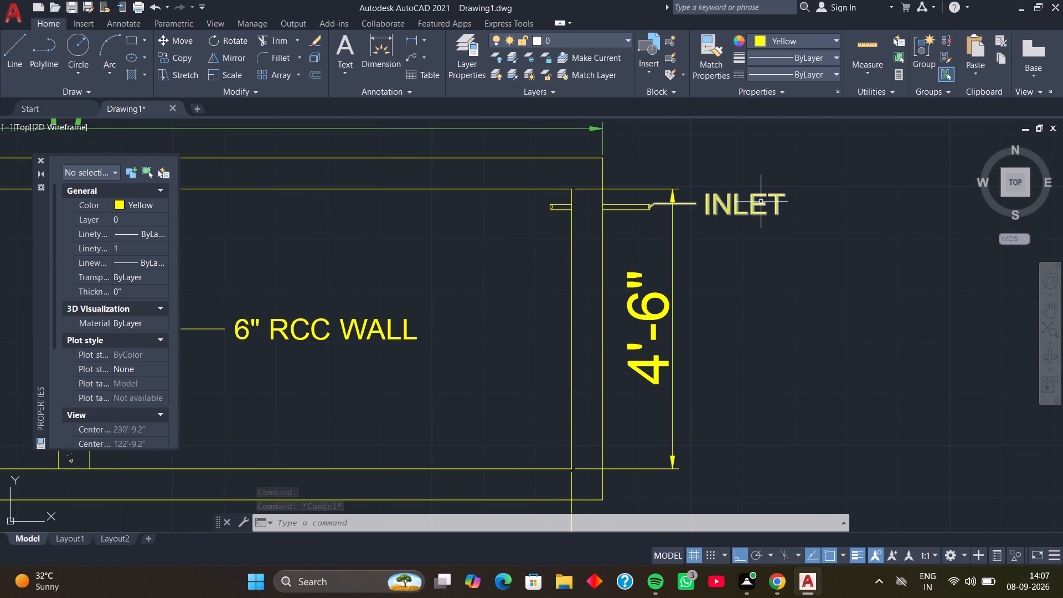
left_click(757, 202)
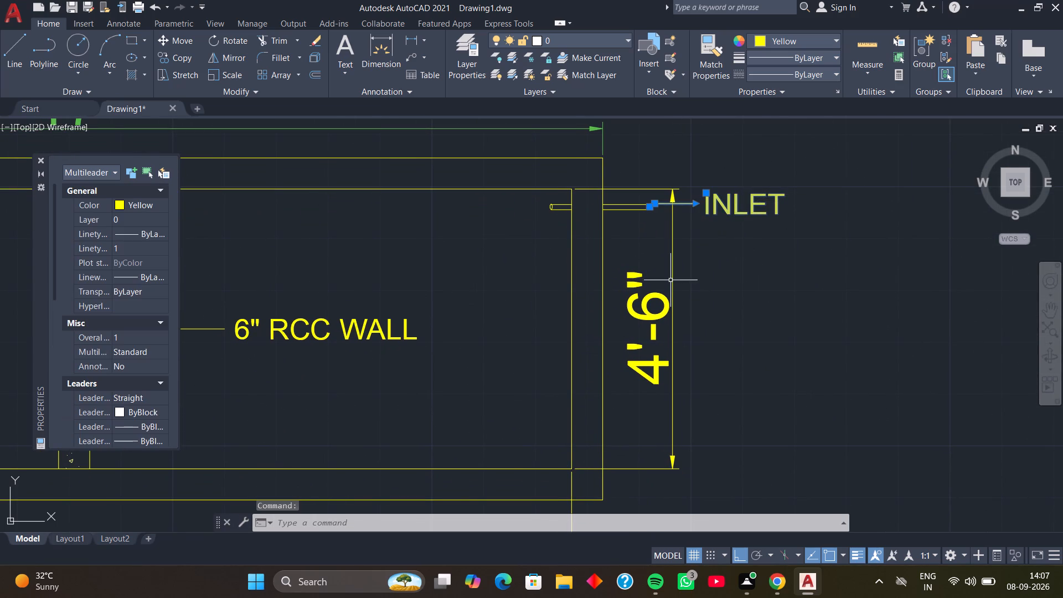
left_click(688, 274)
left_click(644, 328)
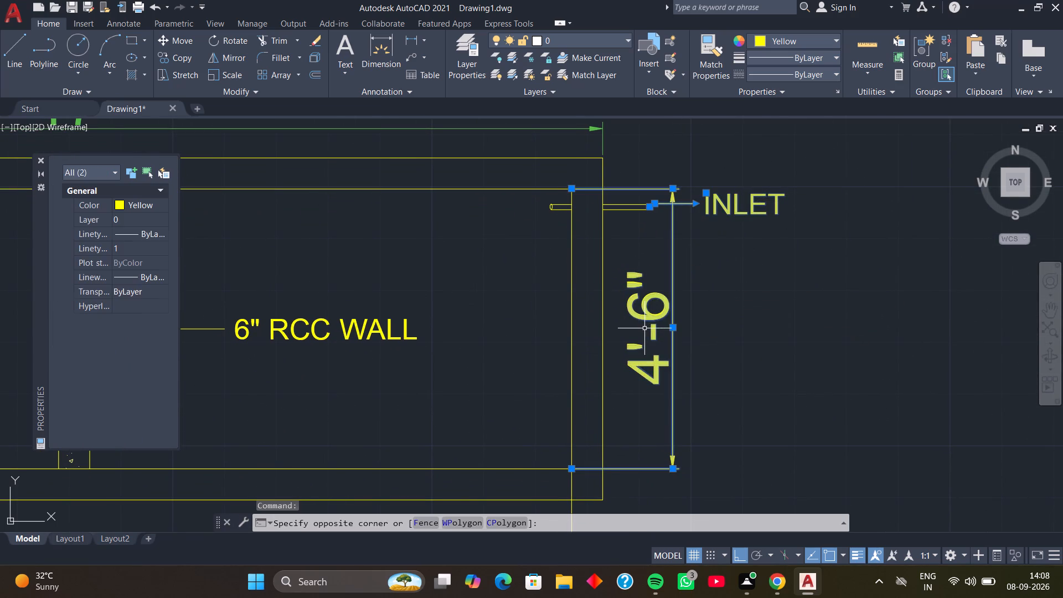
scroll(581, 301, "down", 1)
middle_click_drag(547, 310, 617, 254)
left_click(596, 240)
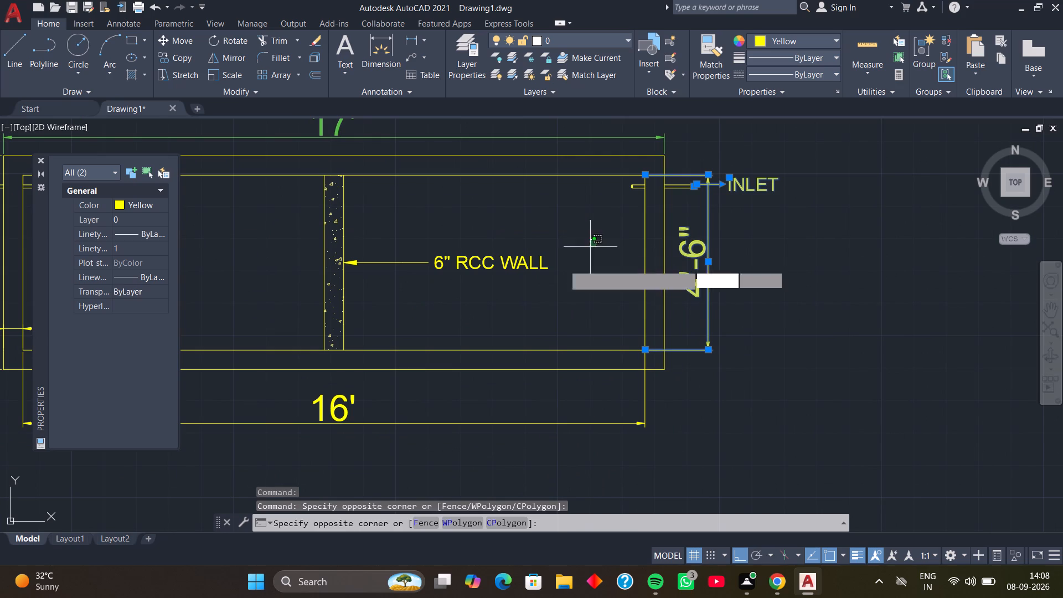
left_click(515, 288)
scroll(515, 288, "down", 1)
middle_click_drag(517, 286, 535, 240)
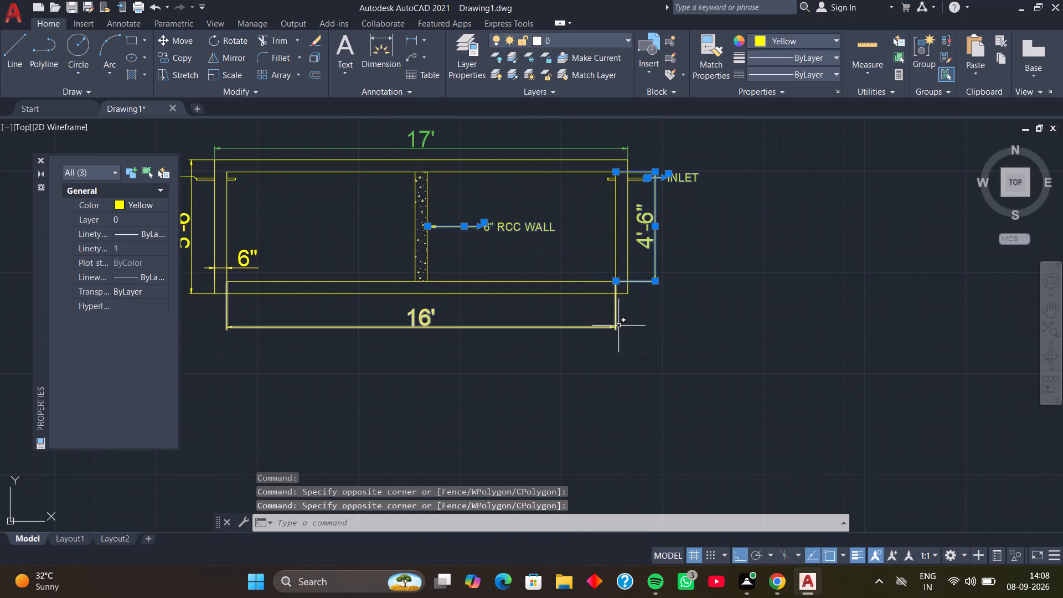
left_click_drag(640, 322, 632, 327)
left_click(523, 347)
middle_click_drag(438, 319, 457, 315)
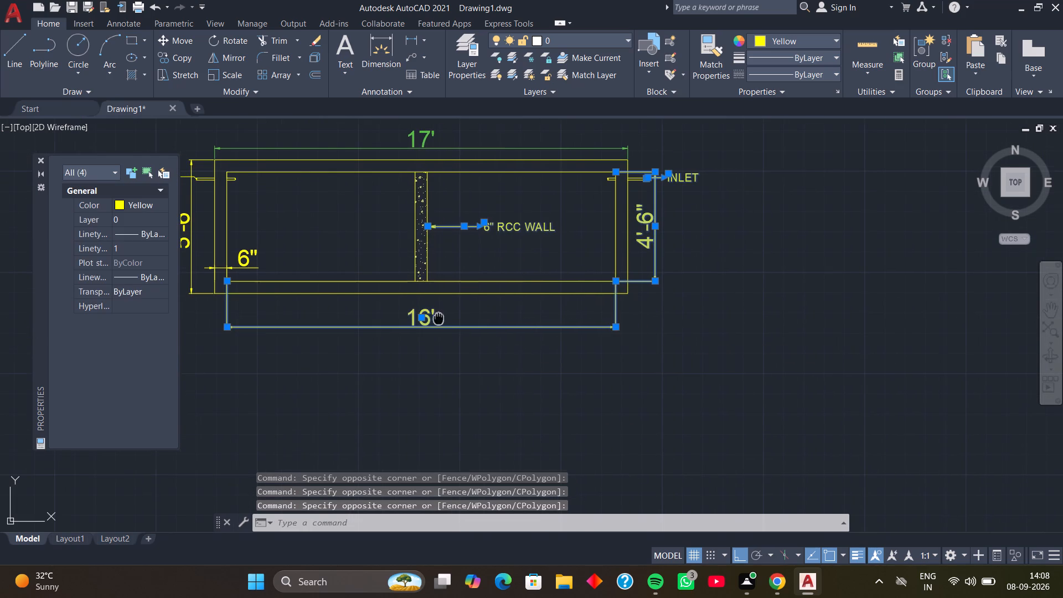
middle_click_drag(457, 315, 630, 290)
middle_click_drag(460, 245, 489, 246)
scroll(484, 241, "up", 2)
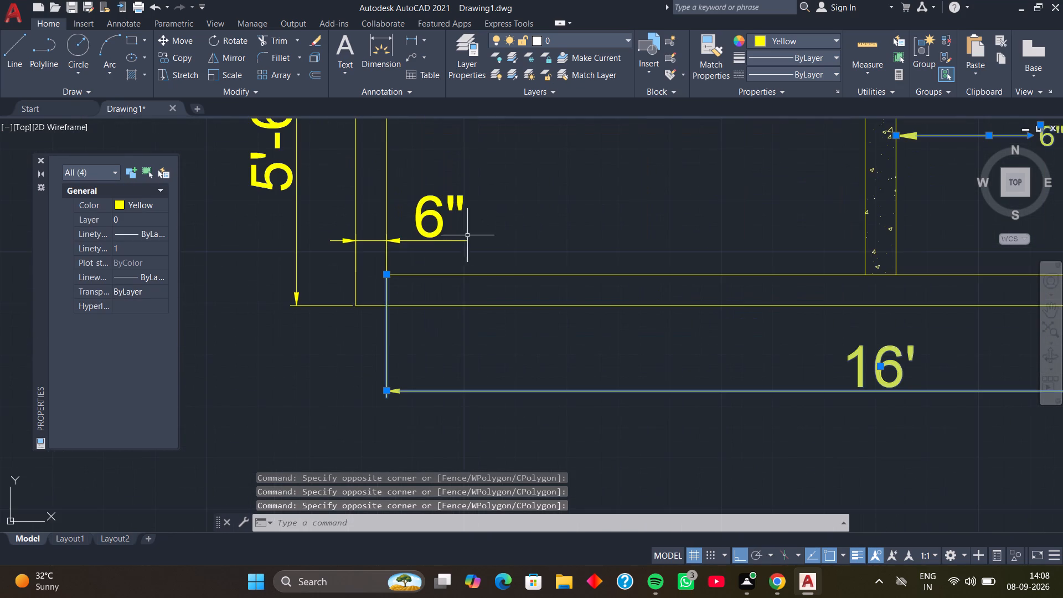
left_click(441, 226)
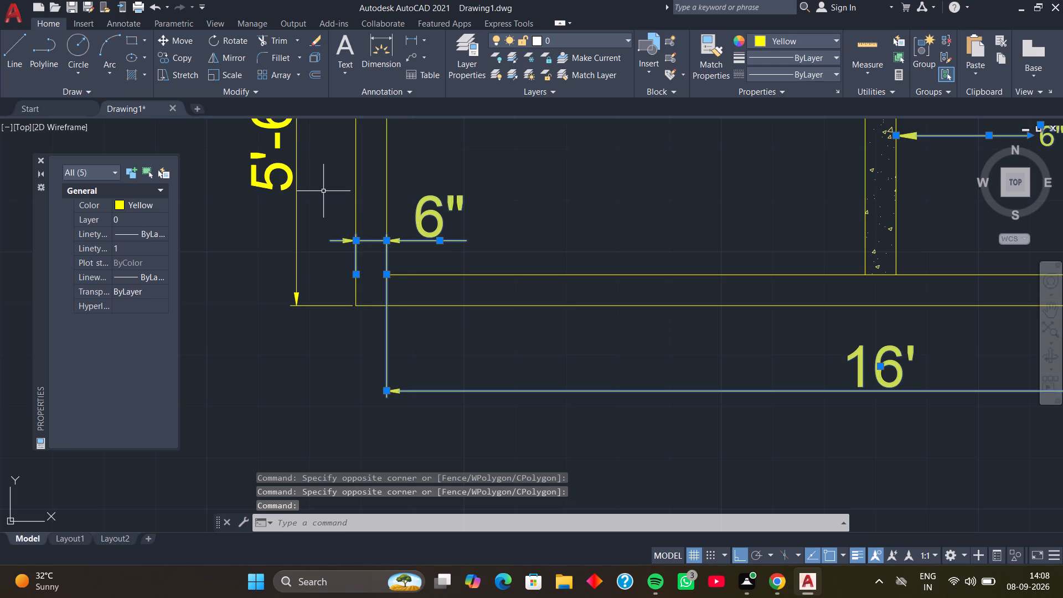
left_click(321, 166)
left_click(239, 201)
scroll(429, 233, "down", 2)
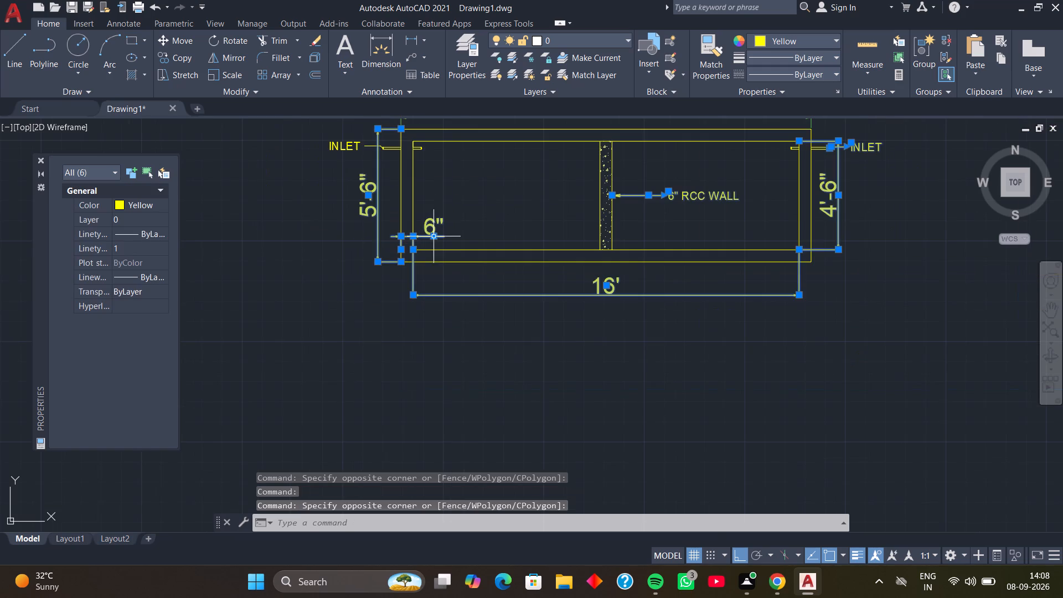
middle_click_drag(446, 195, 476, 266)
scroll(373, 226, "up", 2)
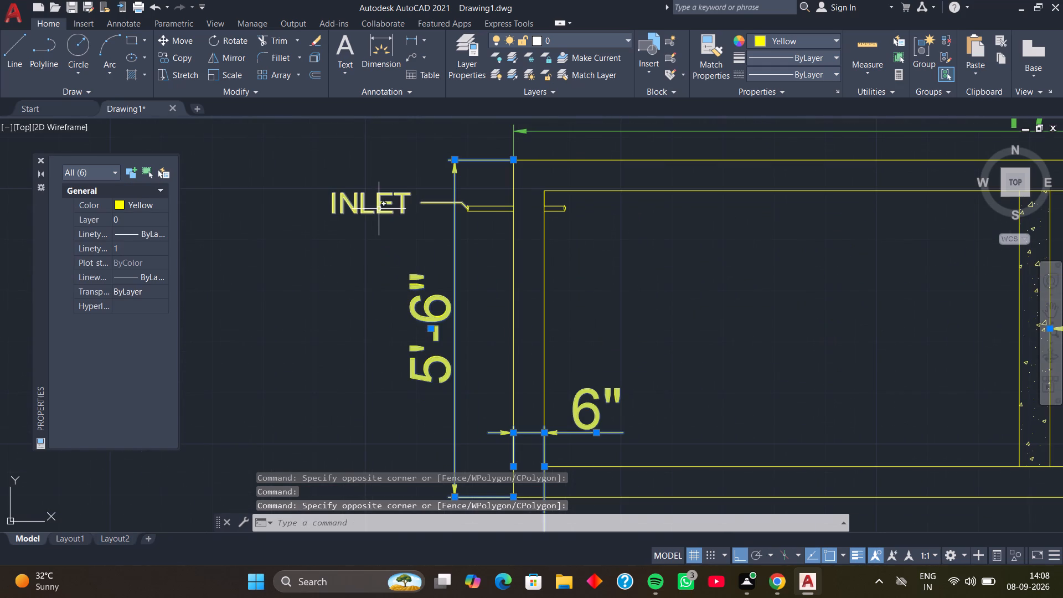
left_click(379, 209)
scroll(539, 233, "down", 2)
middle_click_drag(541, 233, 443, 256)
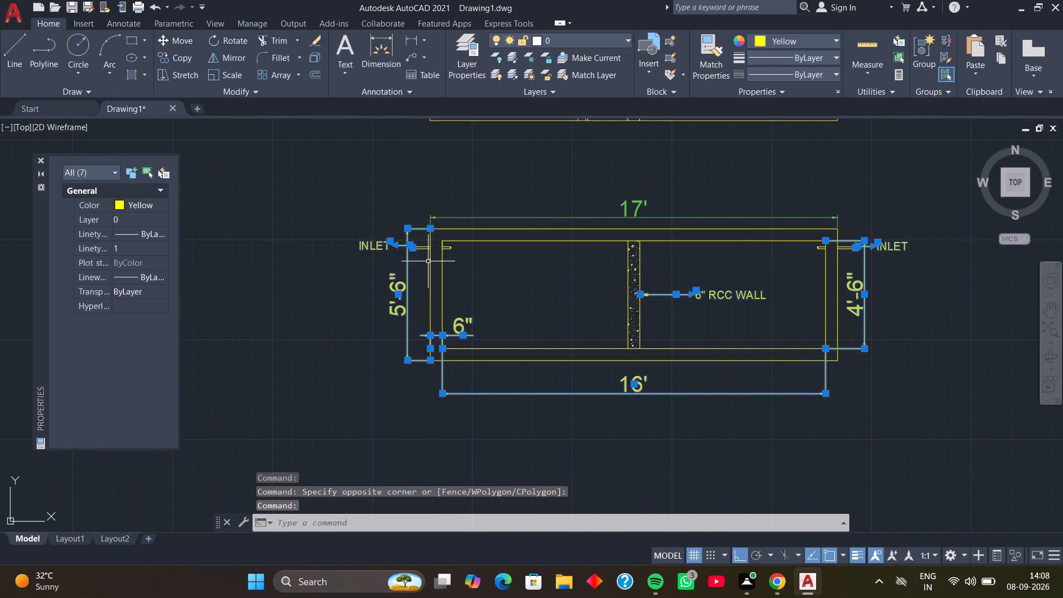
left_click(833, 42)
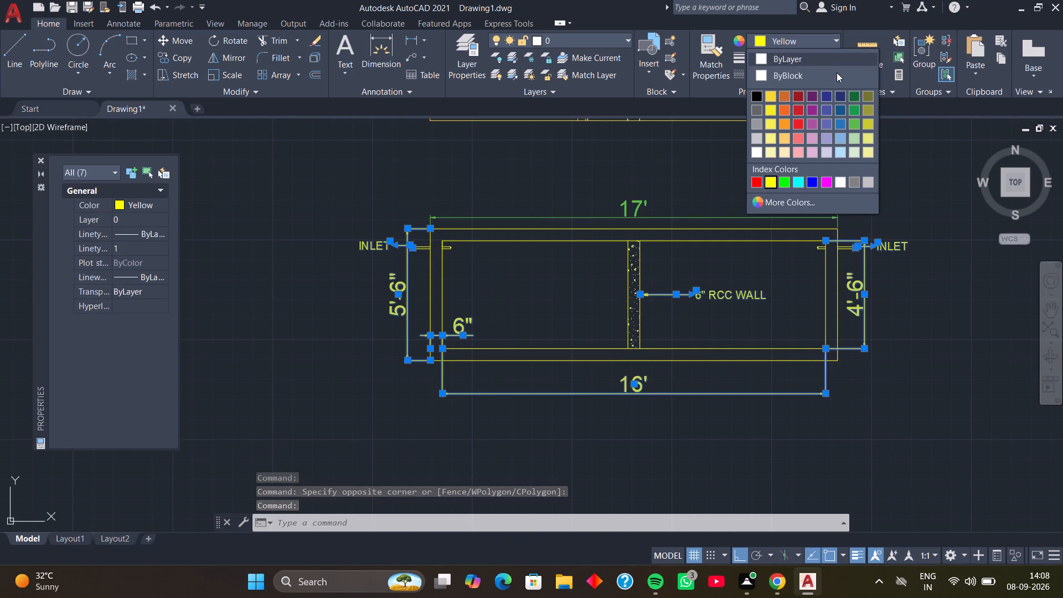
left_click(785, 184)
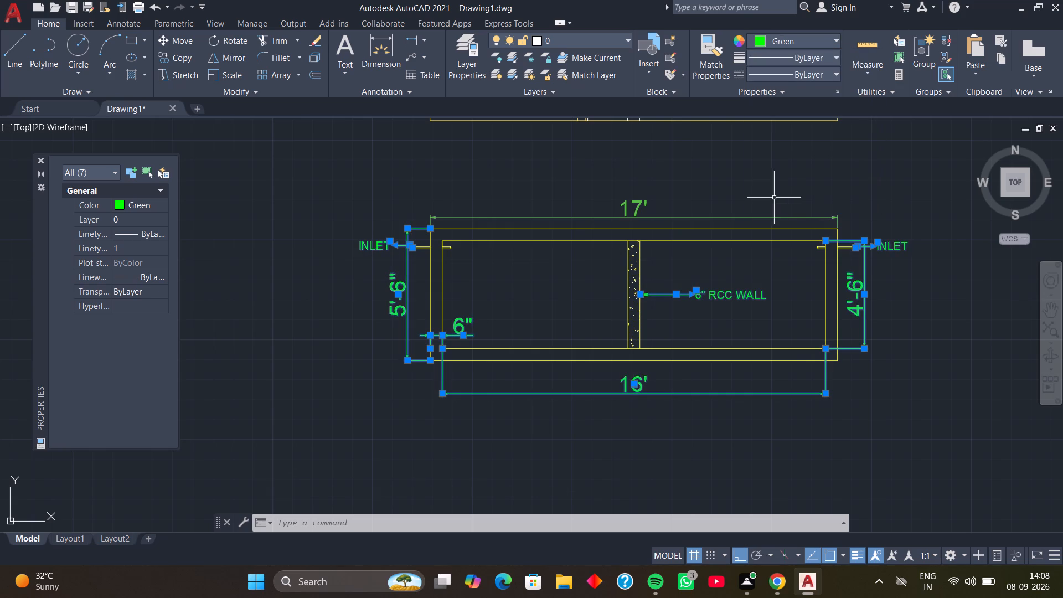
key("Escape")
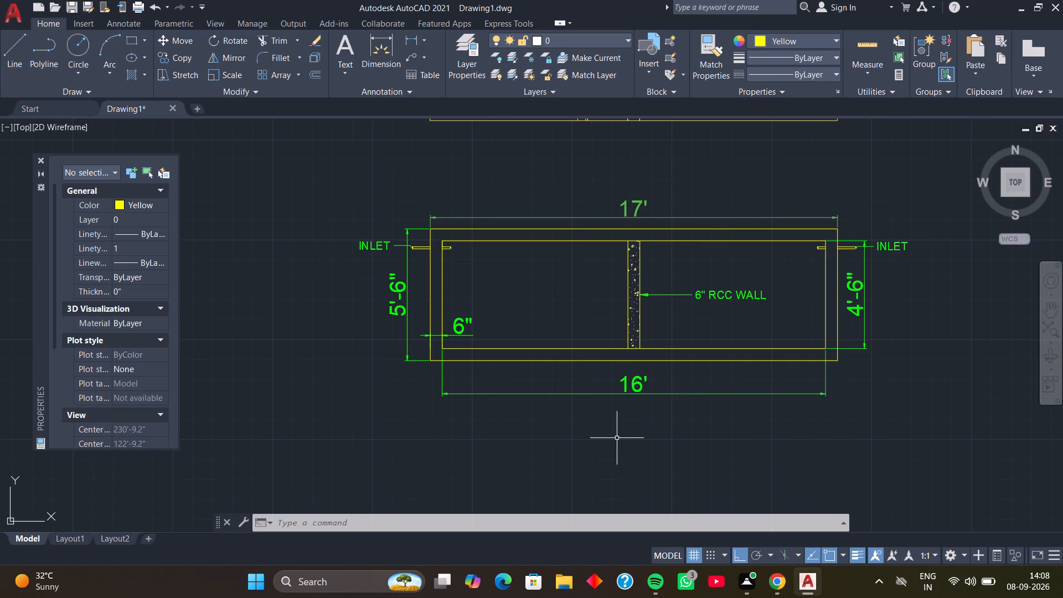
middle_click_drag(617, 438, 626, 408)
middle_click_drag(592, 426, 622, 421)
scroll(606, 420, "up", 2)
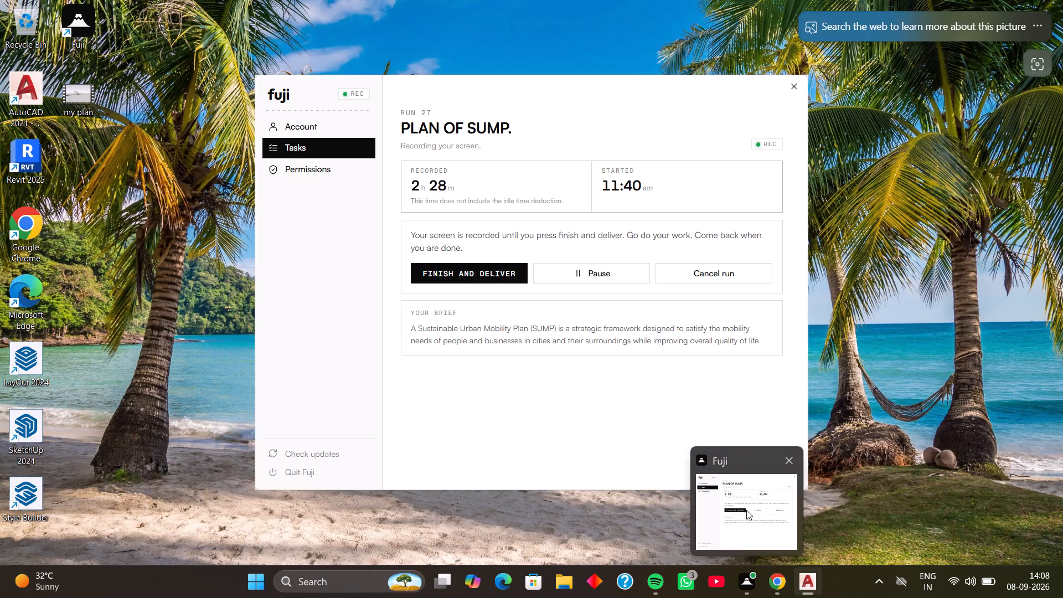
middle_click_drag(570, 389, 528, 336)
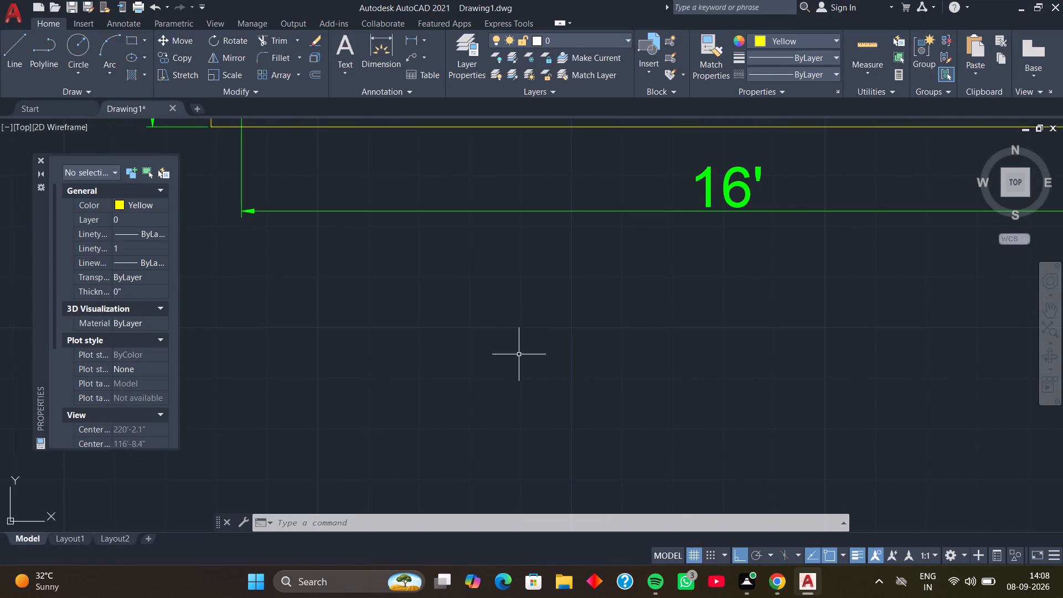
Add the single-line text PLAN OF SUMP below the 16' dimension, about 1'-7.8" high and rotated 270°.
type("DT")
key("space")
left_click(488, 290)
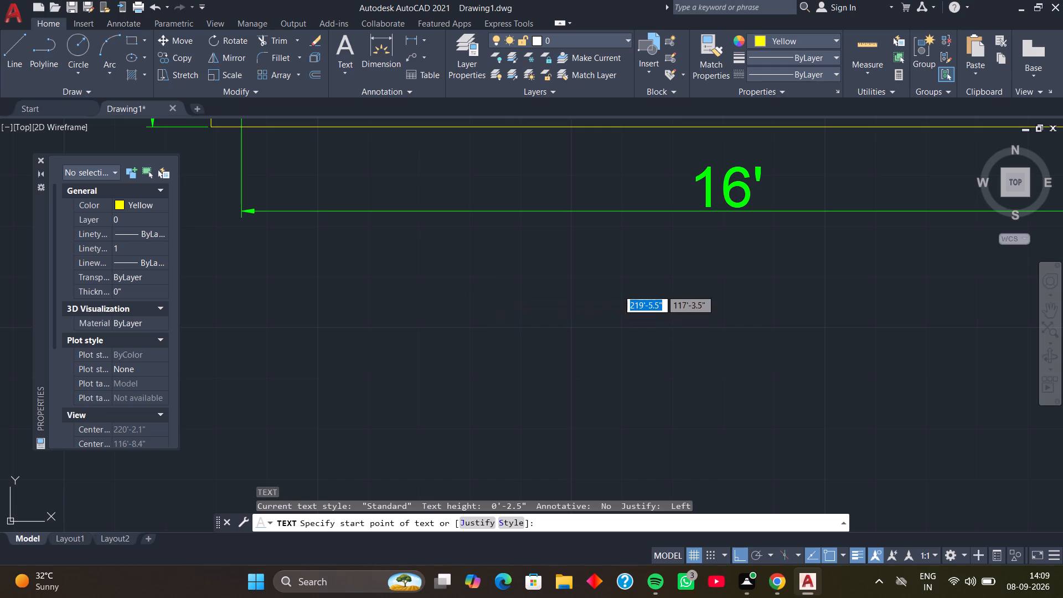
left_click(487, 390)
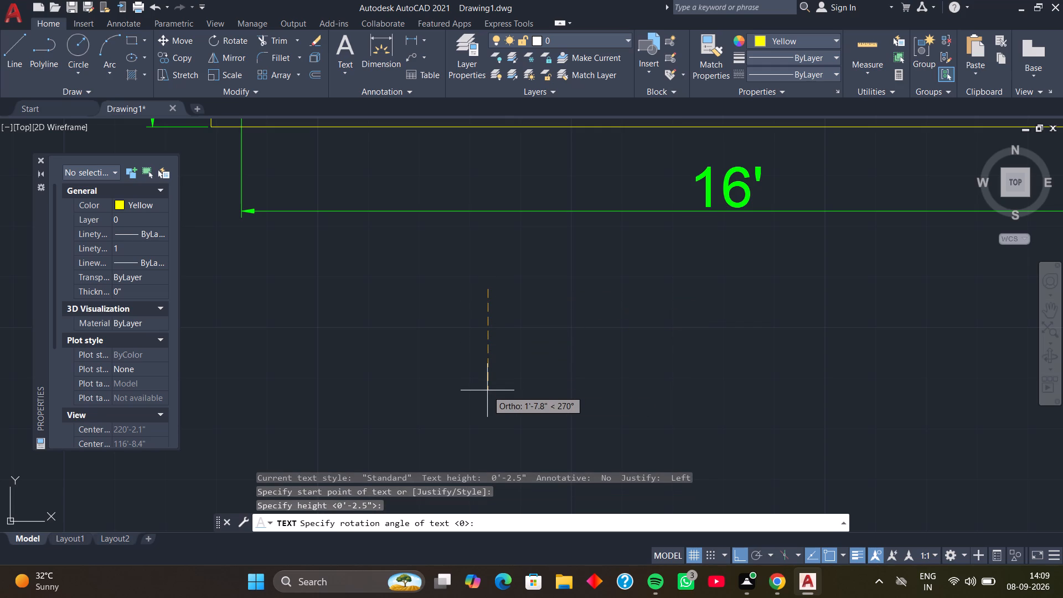
left_click(487, 390)
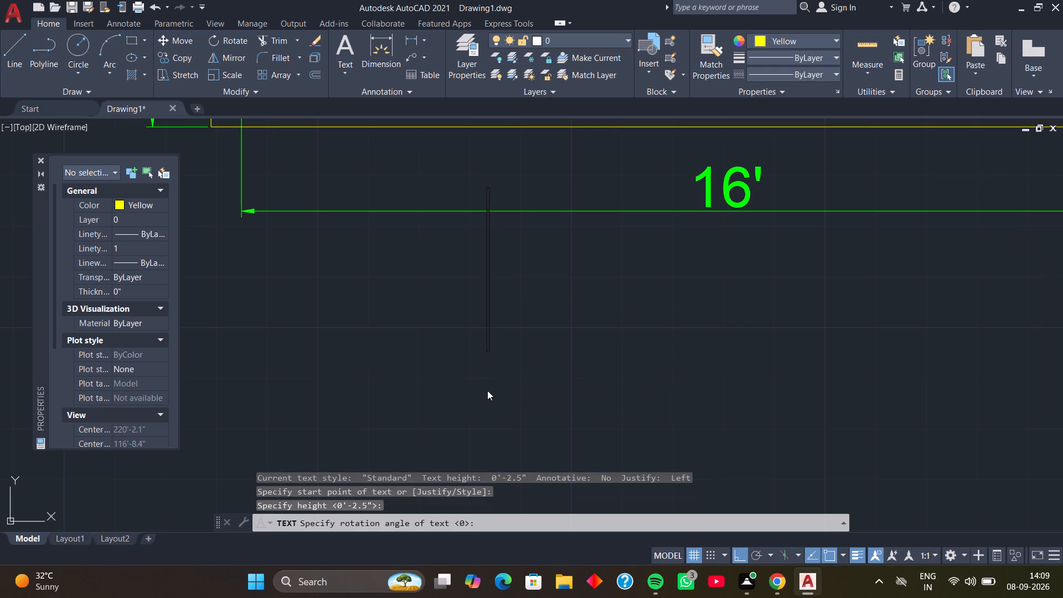
type("PL")
type("AN")
key("space")
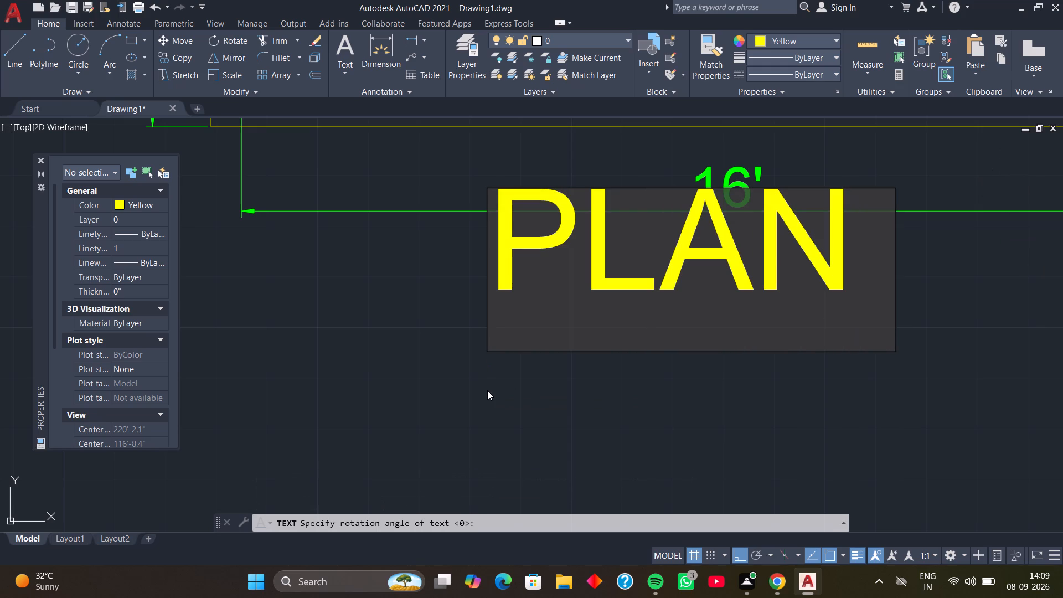
key("o")
type("F")
key("space")
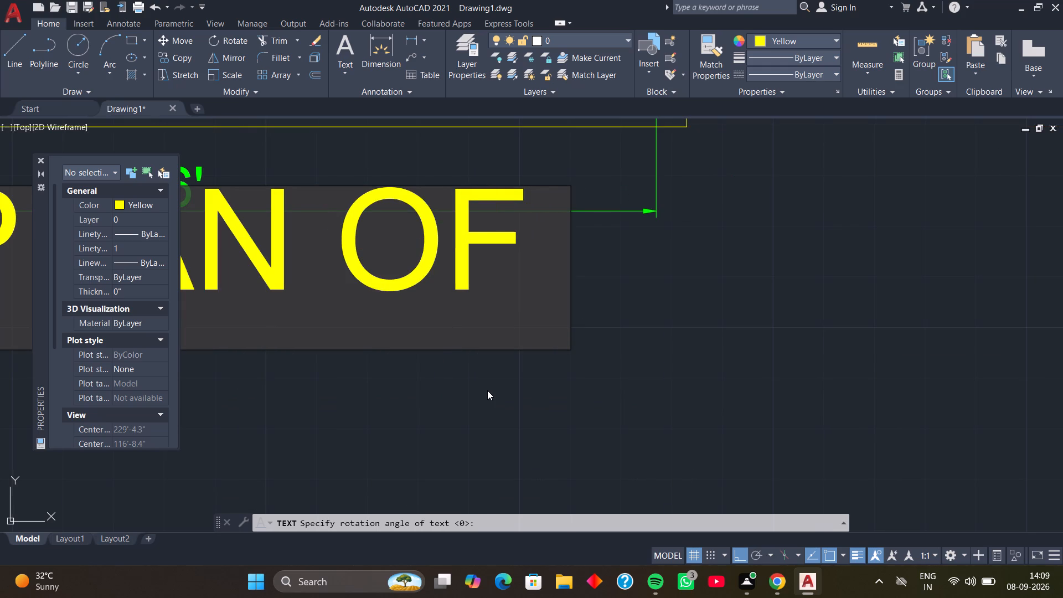
type("SUM")
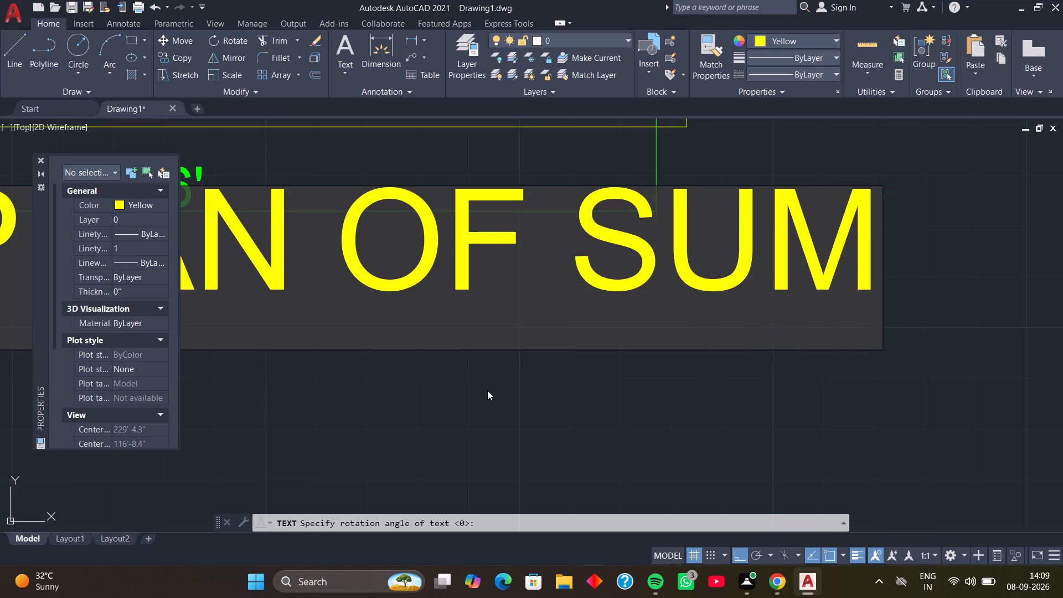
key("p")
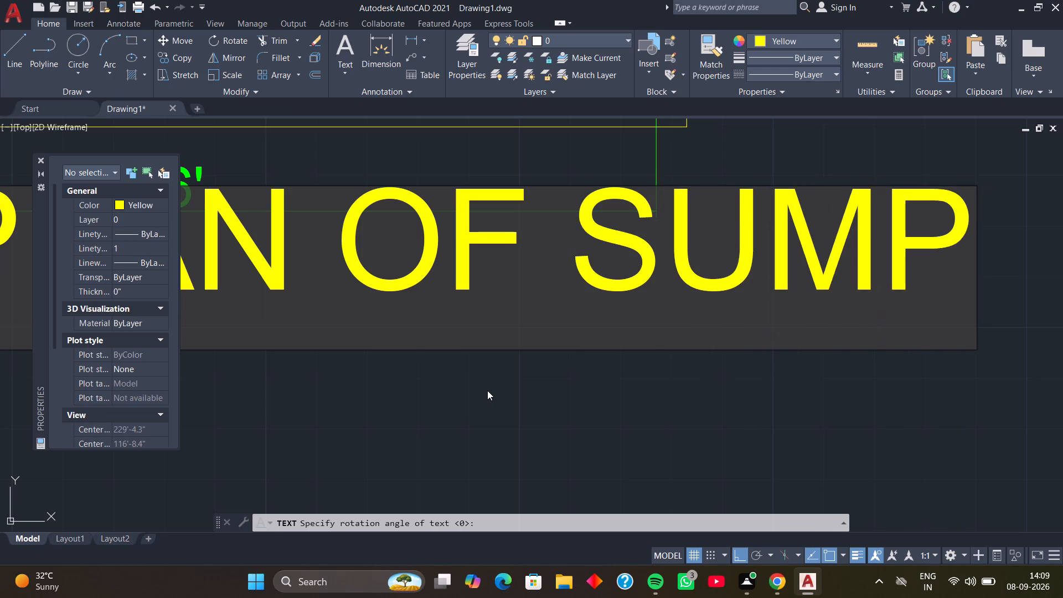
key("Return")
key("Return")
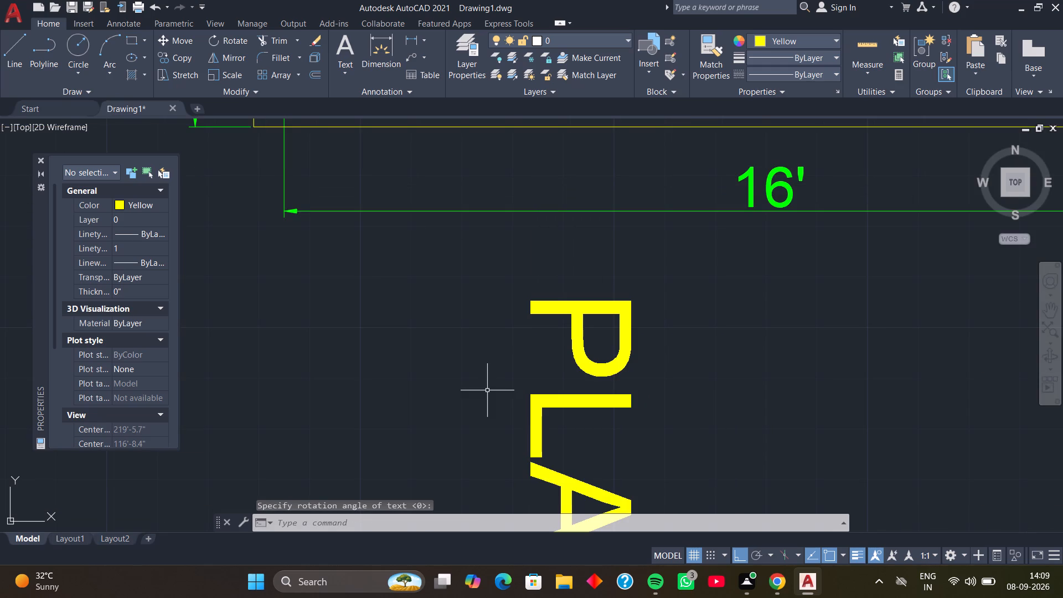
Set the rotation of the PLAN OF SUMP title to 0.
scroll(657, 431, "down", 4)
middle_click_drag(704, 452, 713, 328)
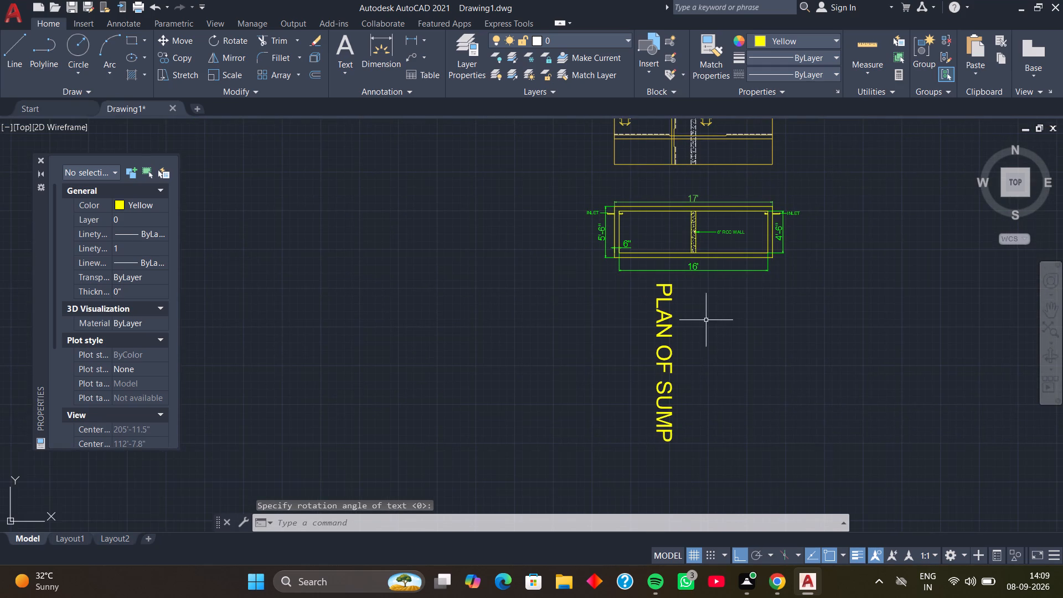
left_click(666, 316)
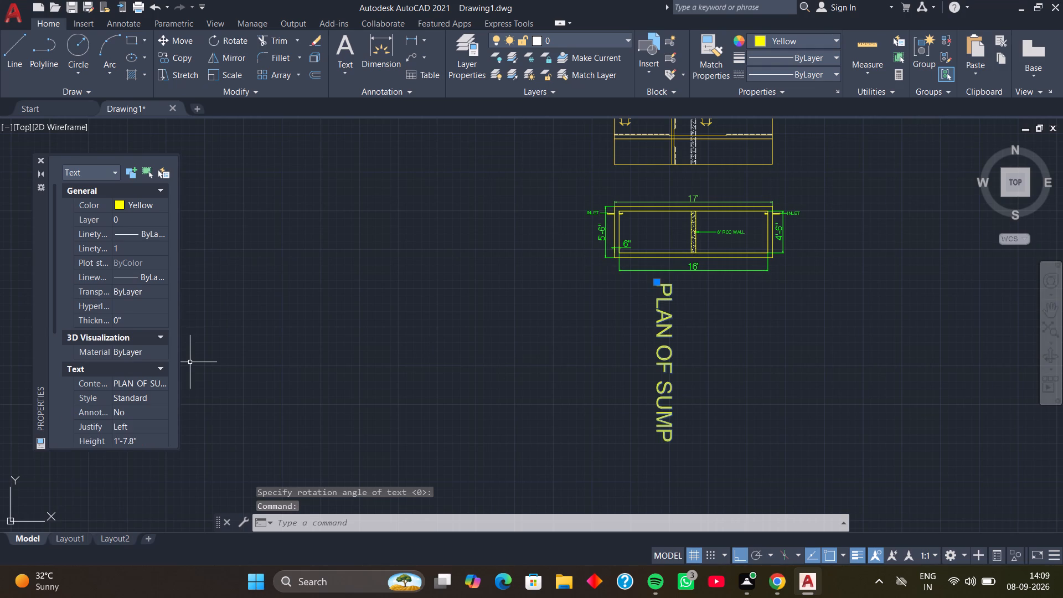
scroll(121, 346, "down", 3)
left_click(143, 279)
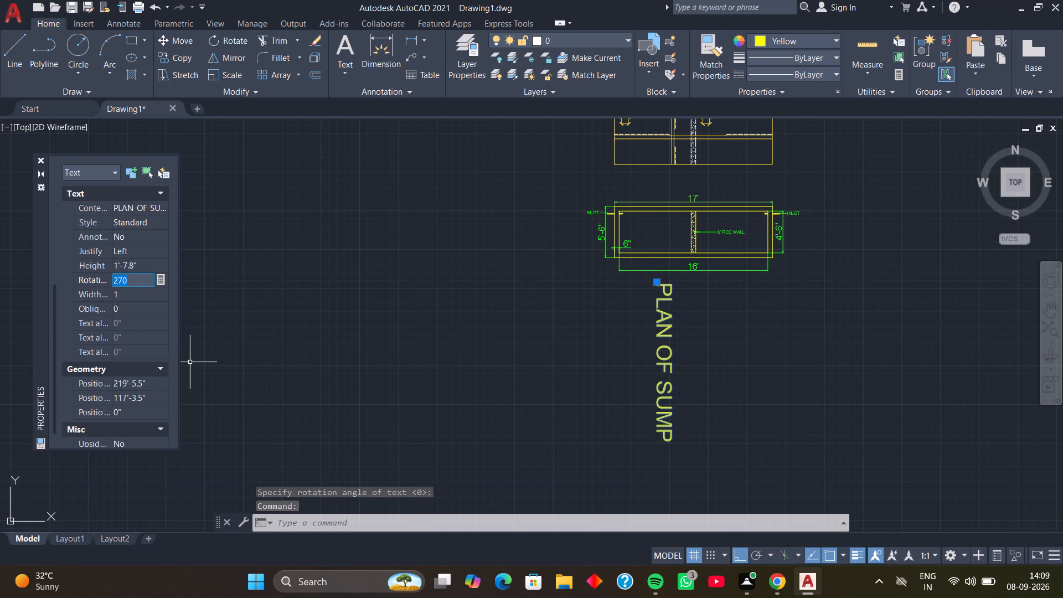
key("0")
key("Return")
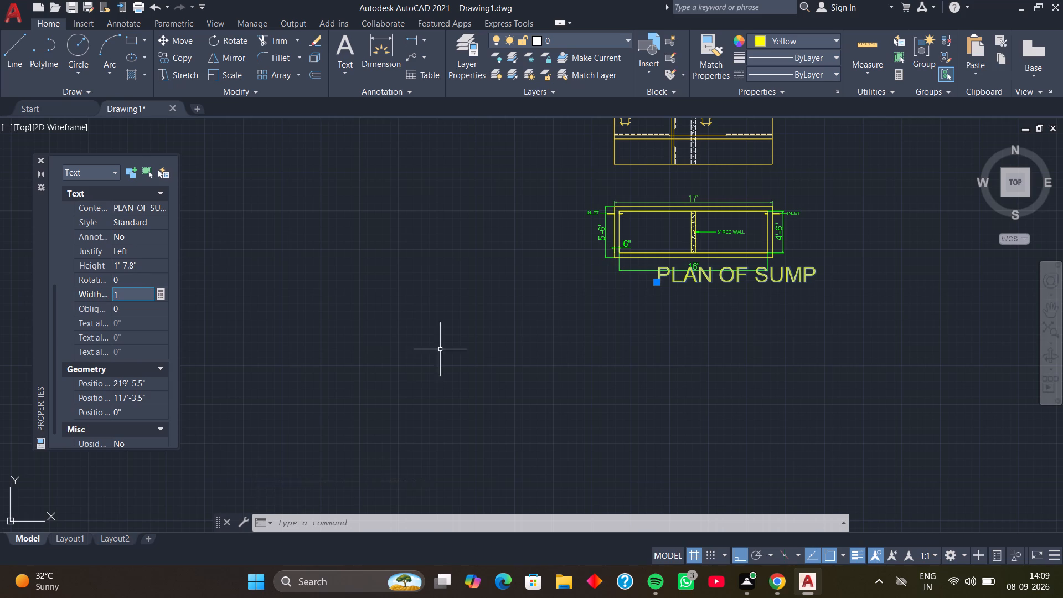
Move the PLAN OF SUMP title, with Ortho off, to sit beneath the 16' dimension and roughly centred under the tank plan.
scroll(698, 302, "up", 3)
middle_click_drag(664, 275, 696, 367)
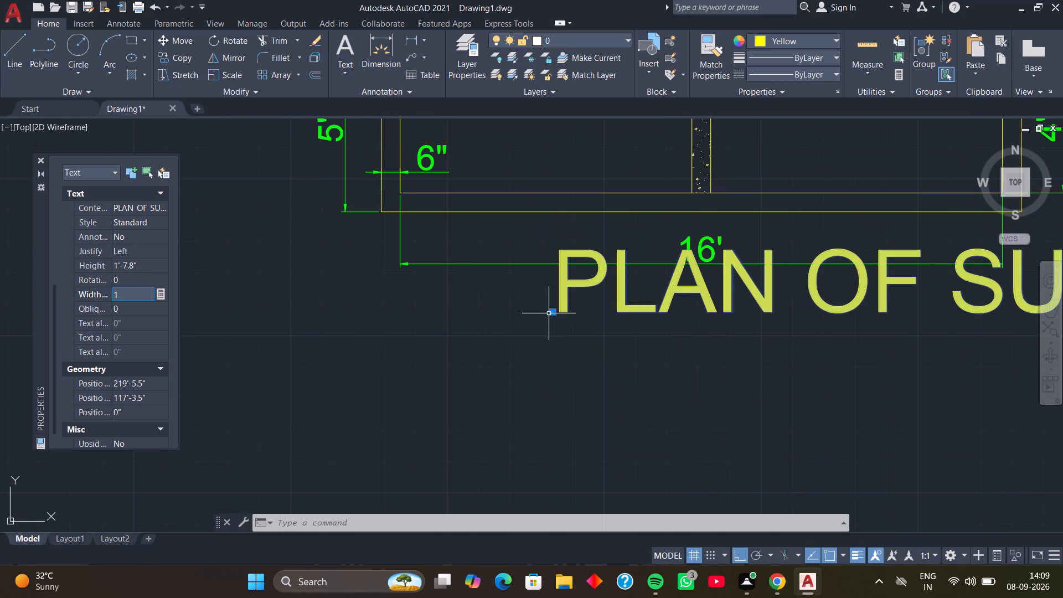
left_click(553, 312)
scroll(416, 370, "down", 2)
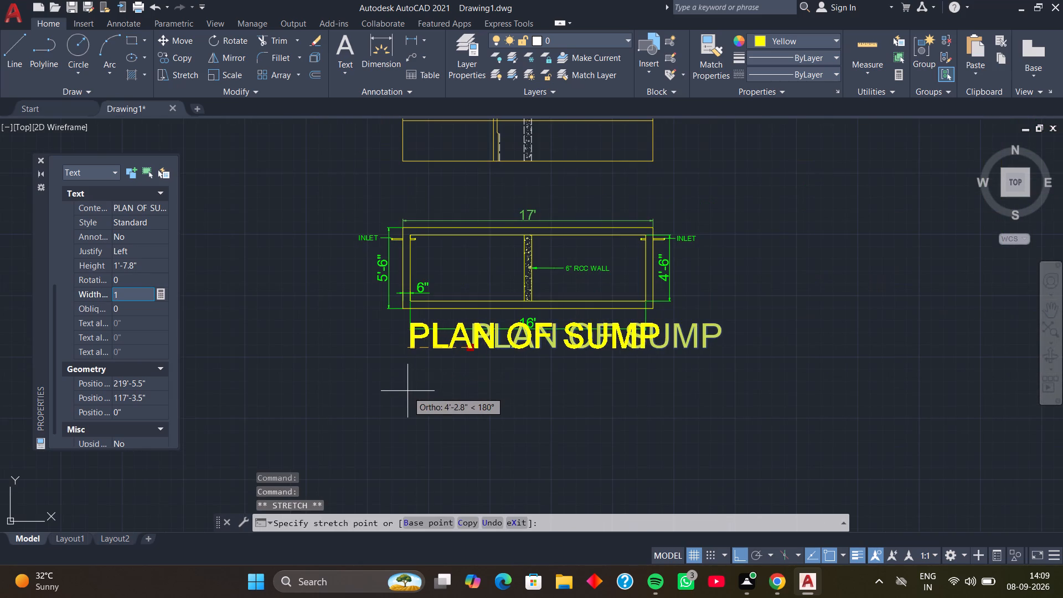
key("F8")
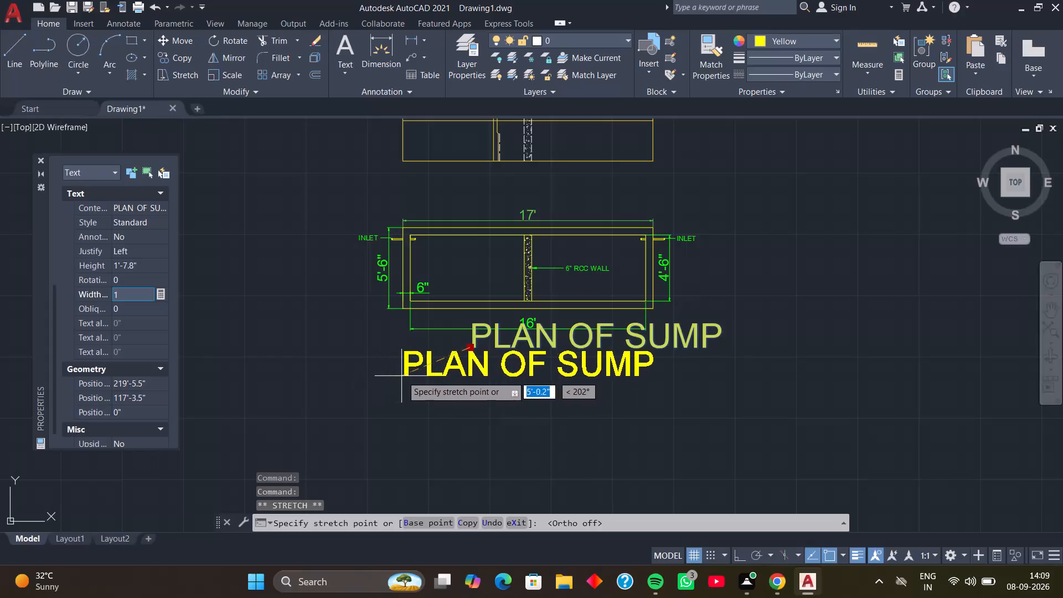
left_click(405, 382)
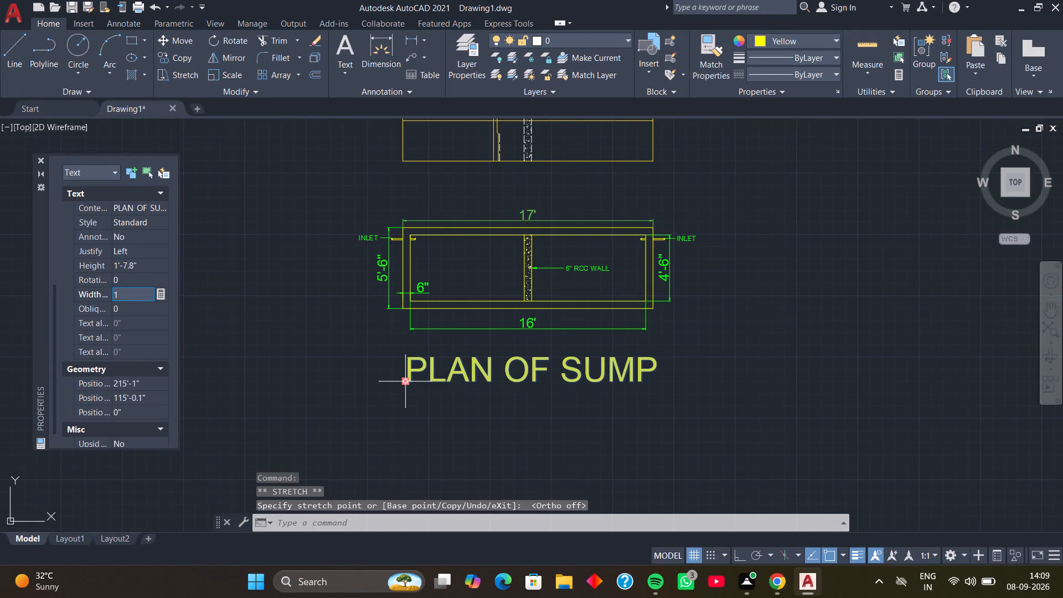
key("space")
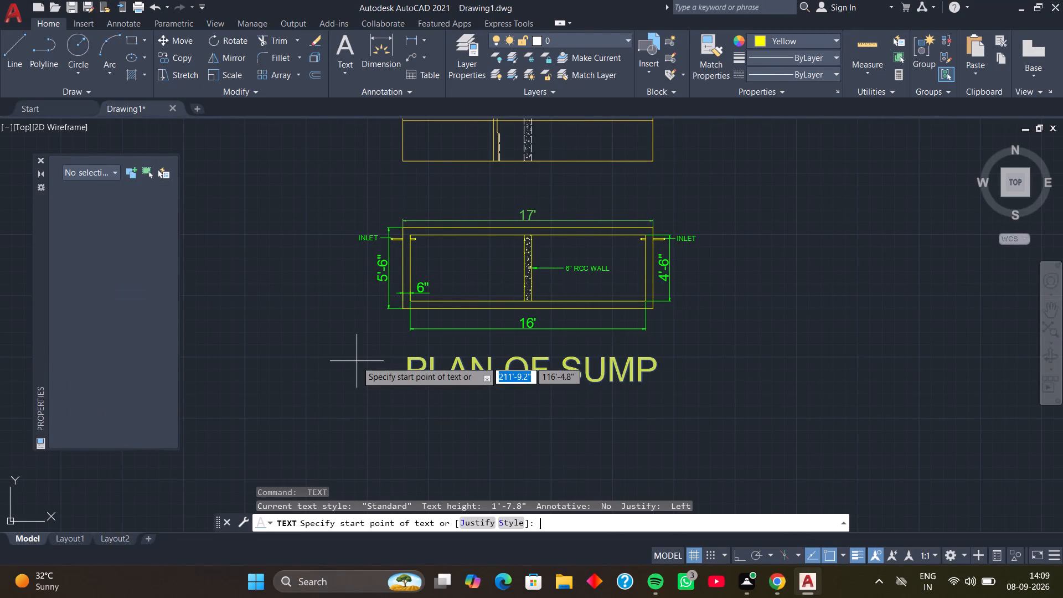
key("Escape")
In the middle view above the plan, change the partition wall's two dashed edges and concrete hatch to Green.
scroll(345, 343, "down", 1)
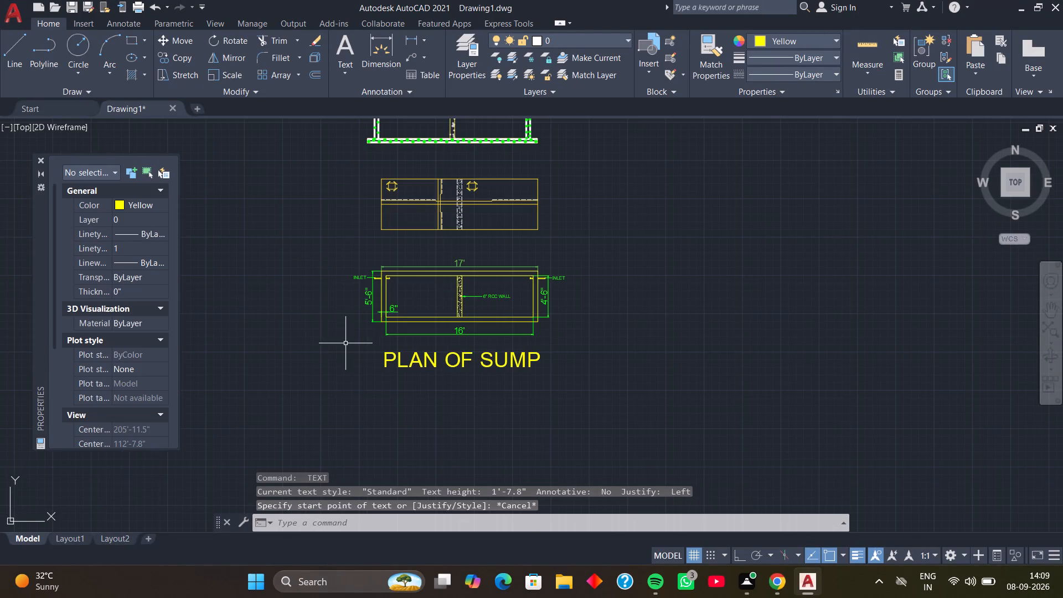
middle_click_drag(316, 312, 287, 403)
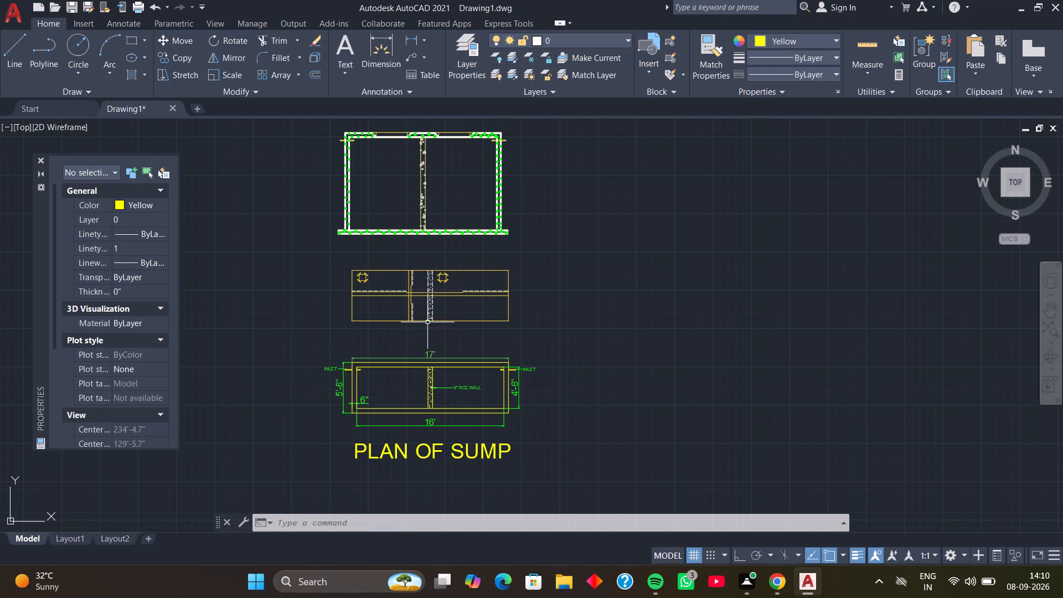
scroll(424, 320, "up", 1)
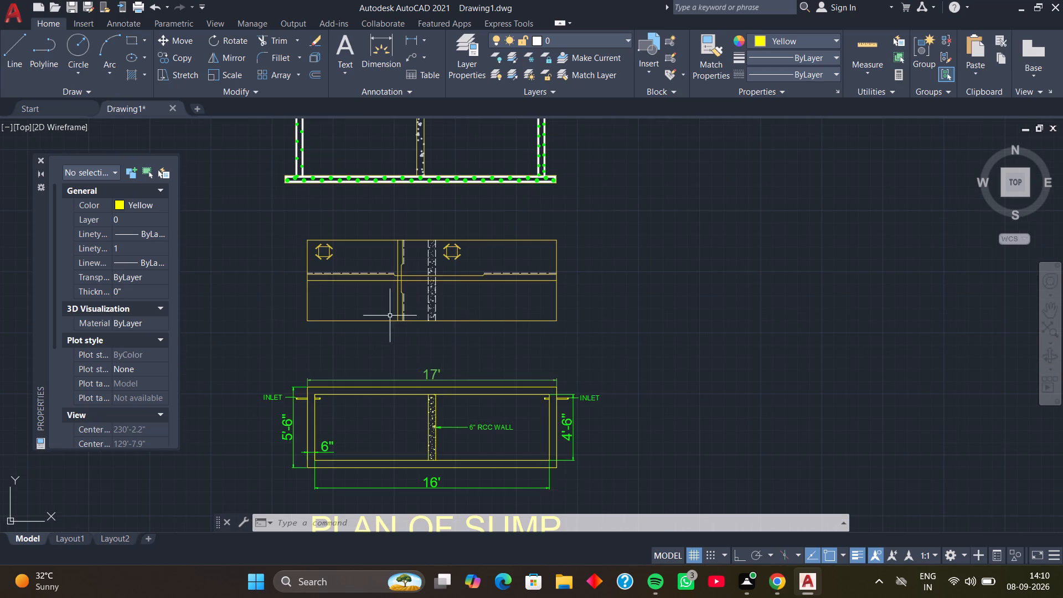
scroll(385, 301, "up", 1)
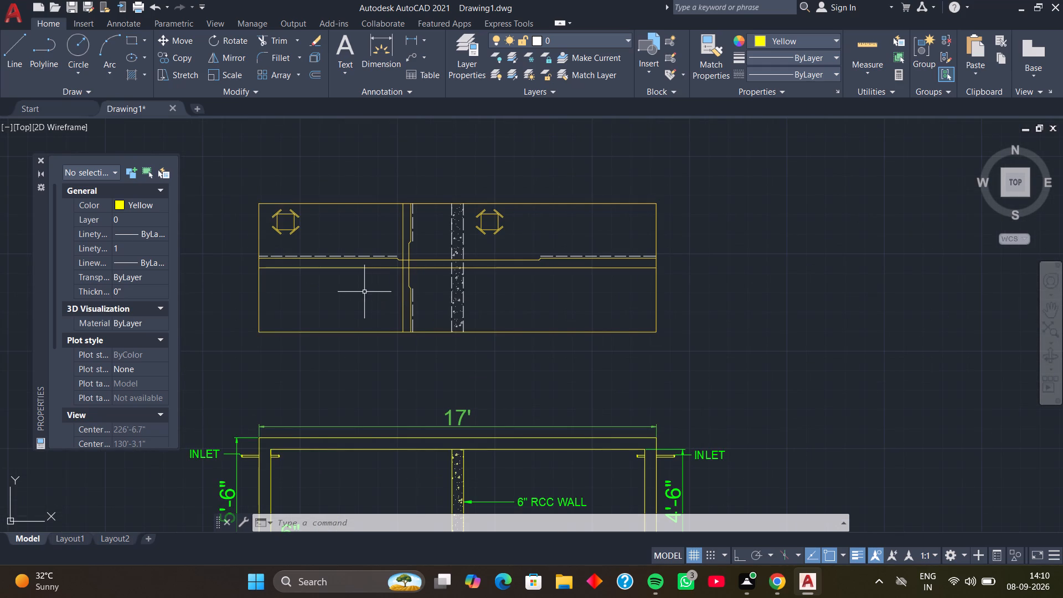
scroll(462, 285, "up", 3)
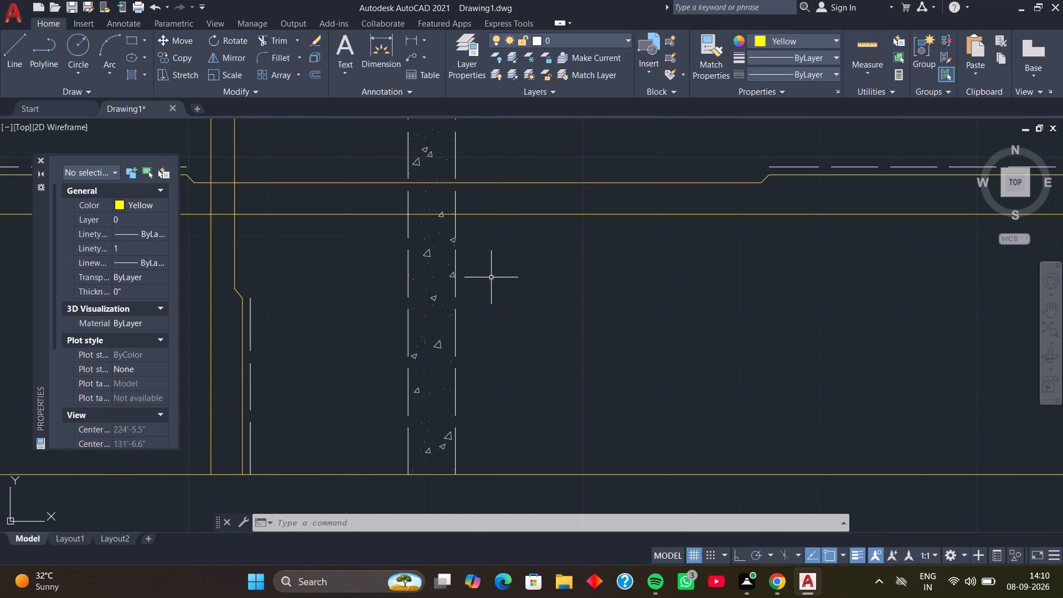
left_click_drag(492, 276, 484, 284)
left_click(394, 318)
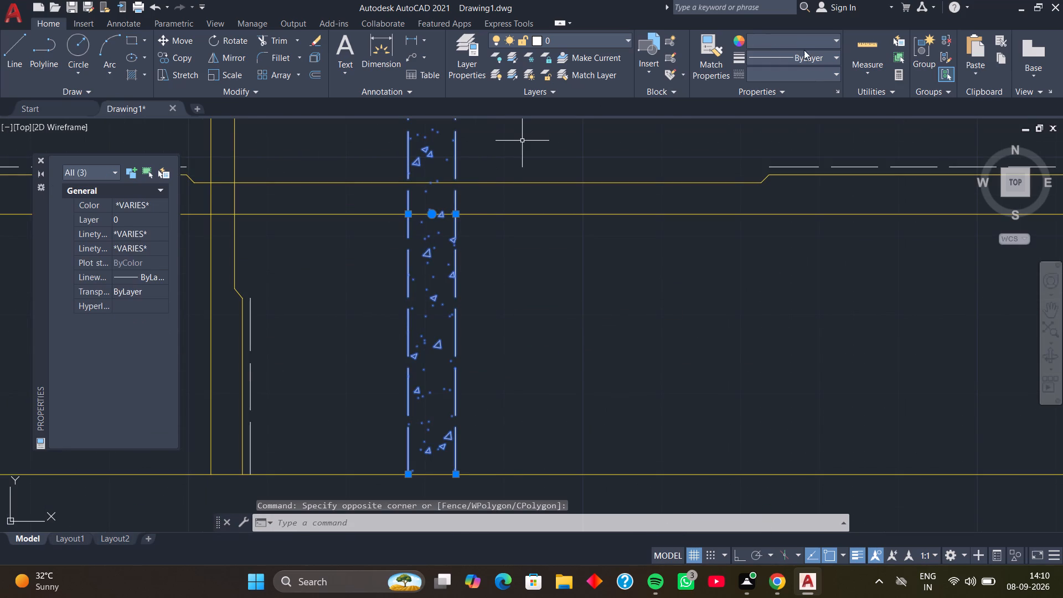
left_click(837, 37)
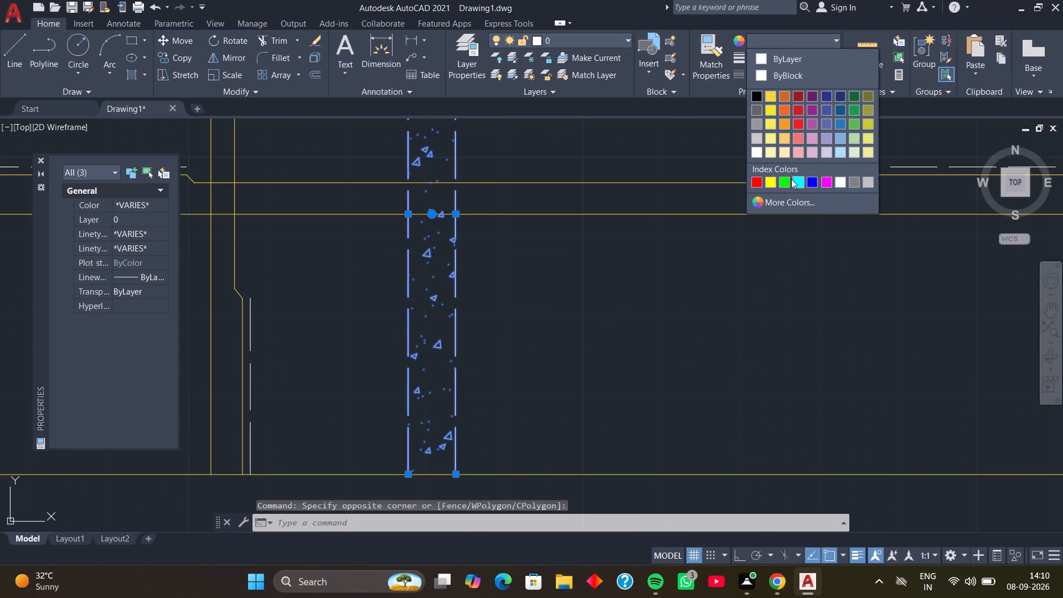
left_click(782, 182)
scroll(672, 214, "down", 1)
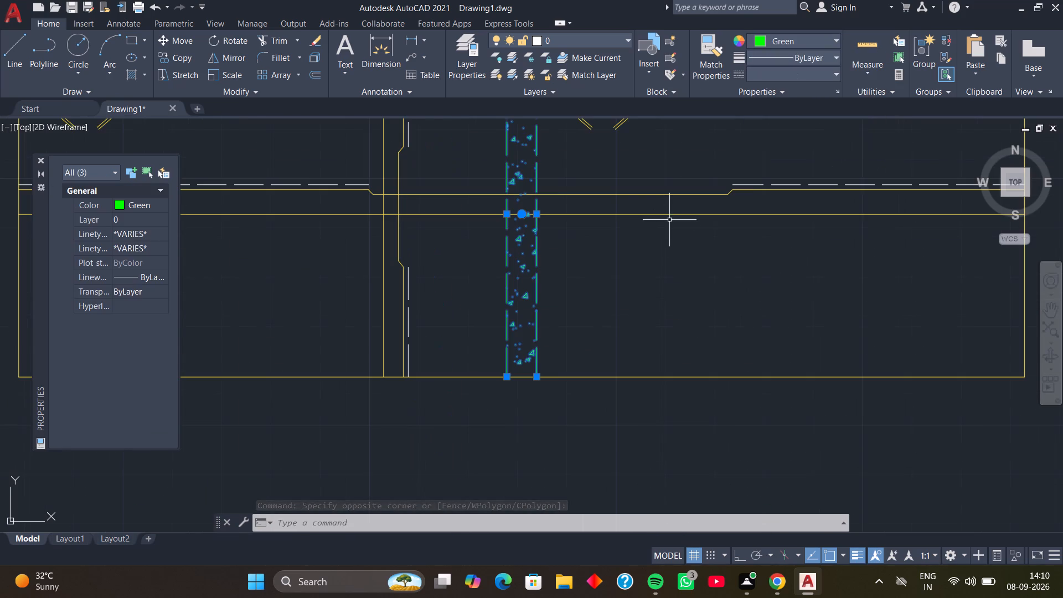
left_click(768, 185)
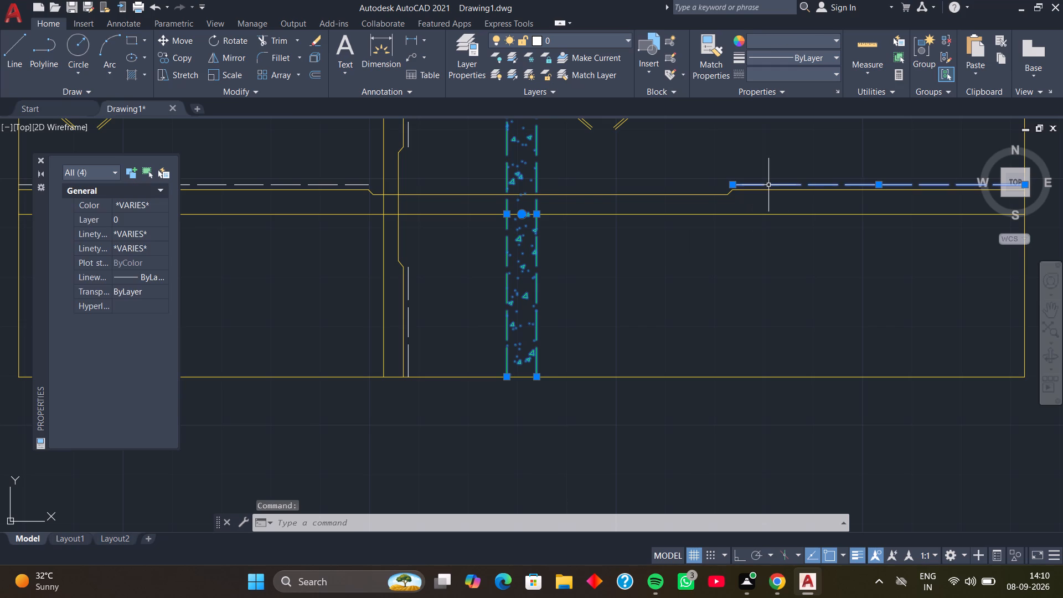
key("Escape")
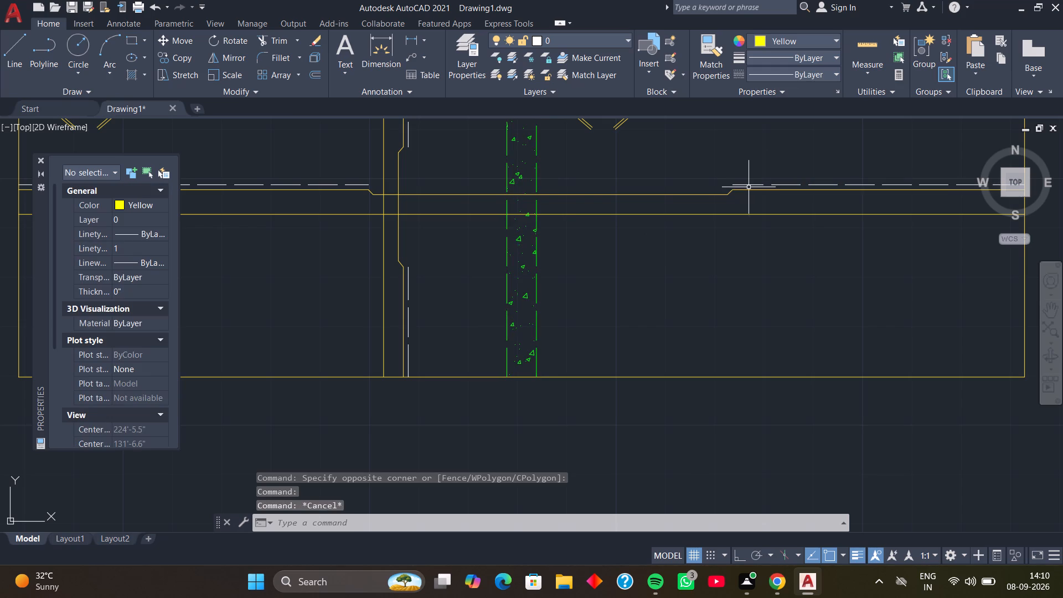
Change the two horizontal and two vertical white dashed lines beside the beams in the middle view to Cyan.
left_click(750, 185)
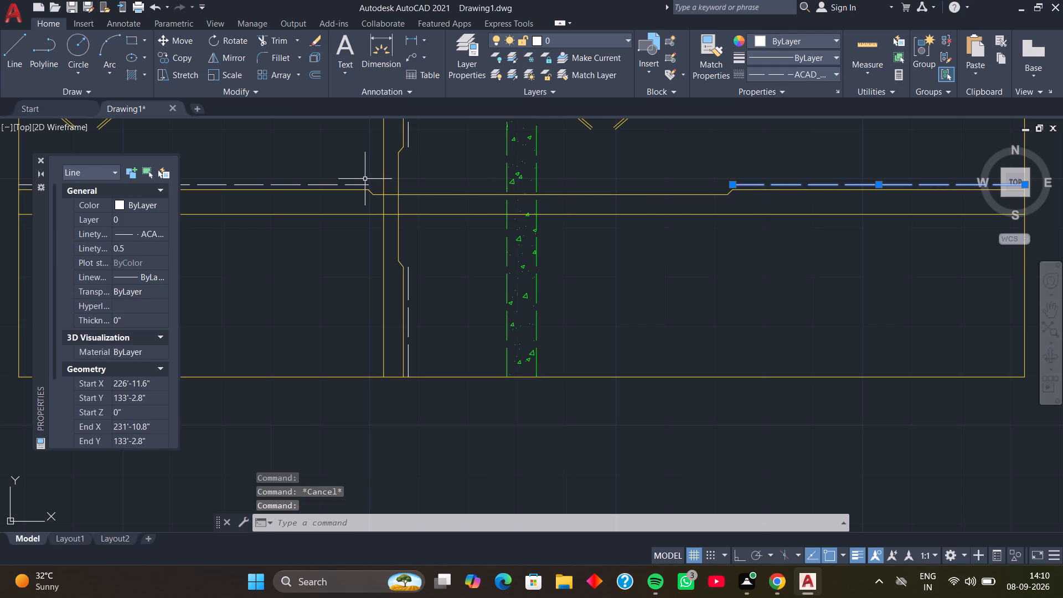
left_click(360, 184)
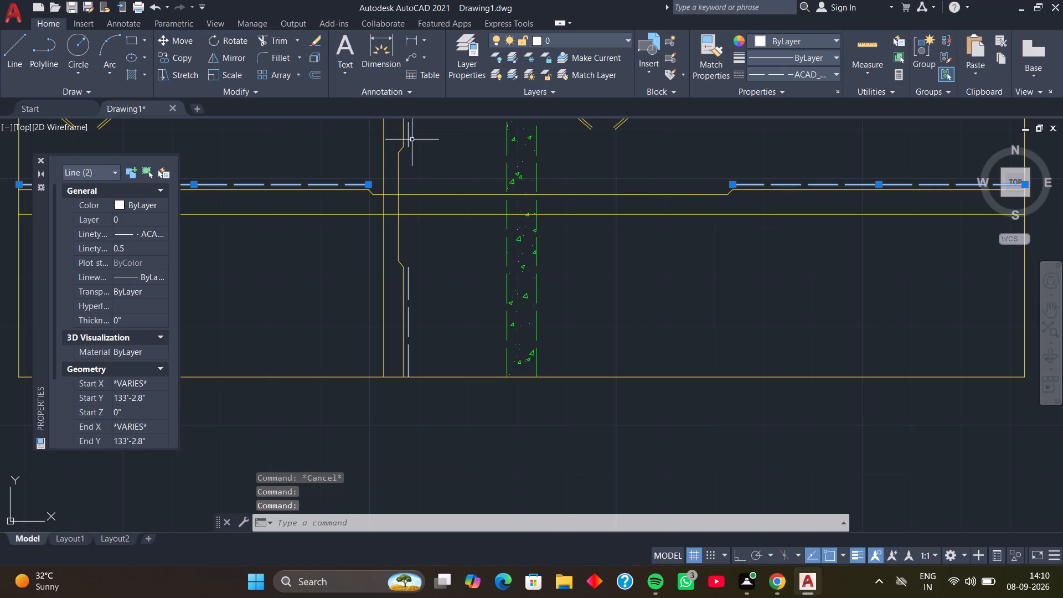
left_click(409, 140)
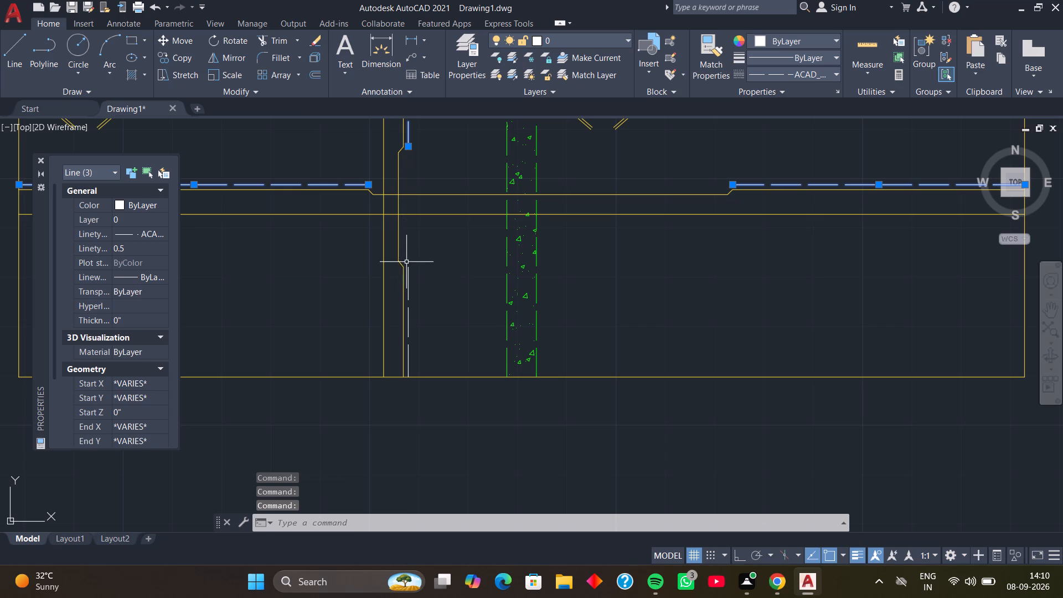
left_click(407, 266)
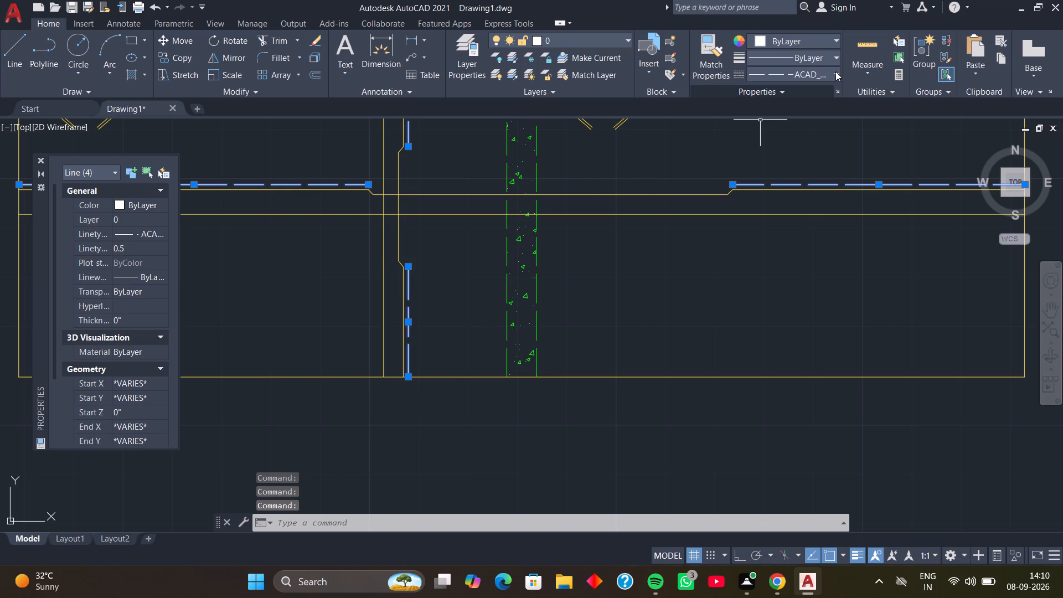
left_click(835, 38)
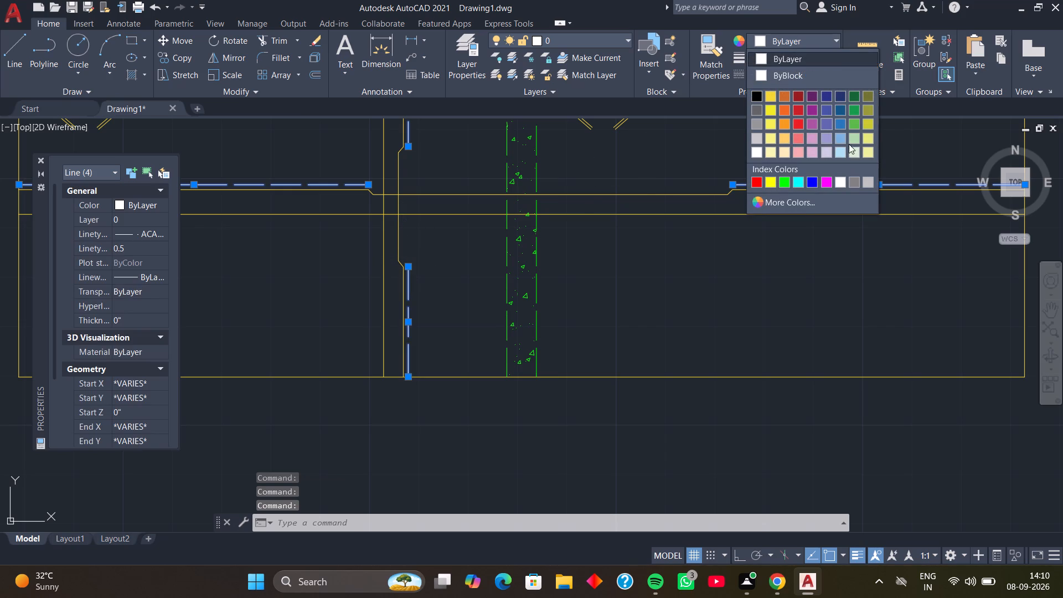
left_click(797, 180)
key("Escape")
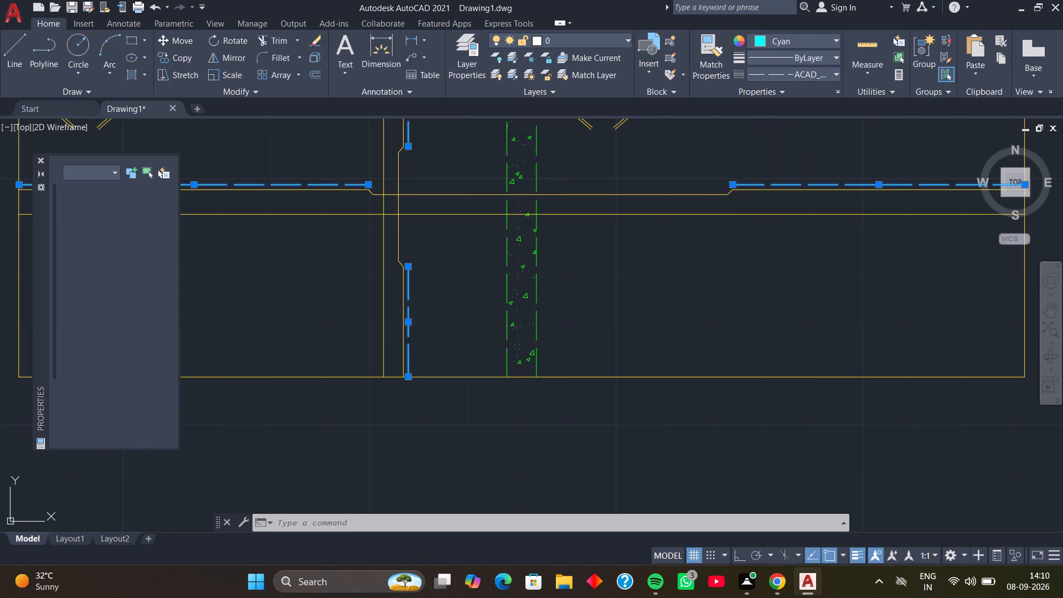
scroll(721, 174, "down", 2)
middle_click_drag(713, 165, 572, 252)
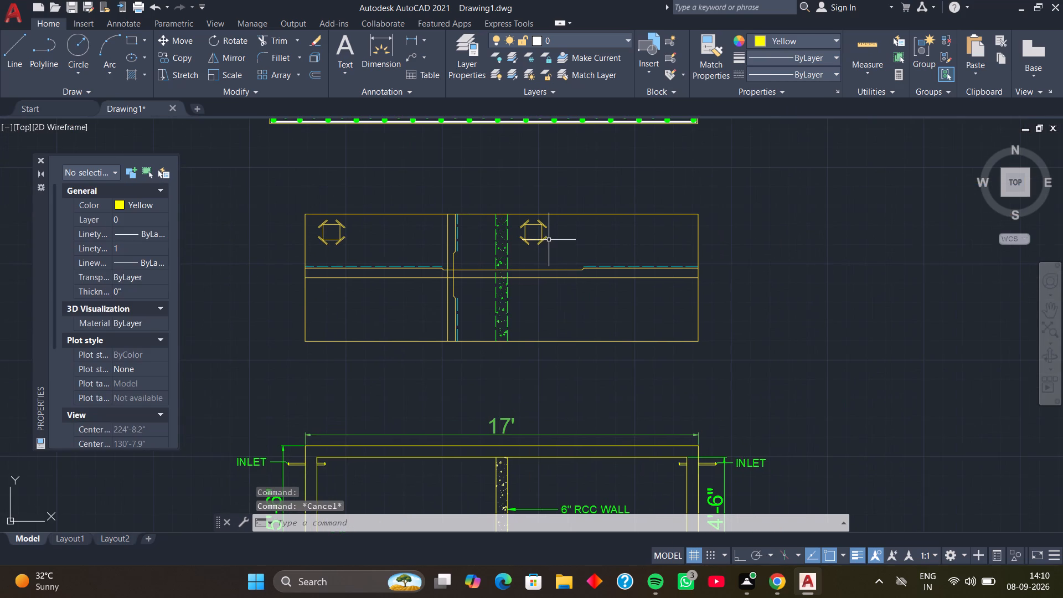
Change both square opening symbols and their diagonal corner lines in the middle view to Cyan.
scroll(547, 245, "up", 2)
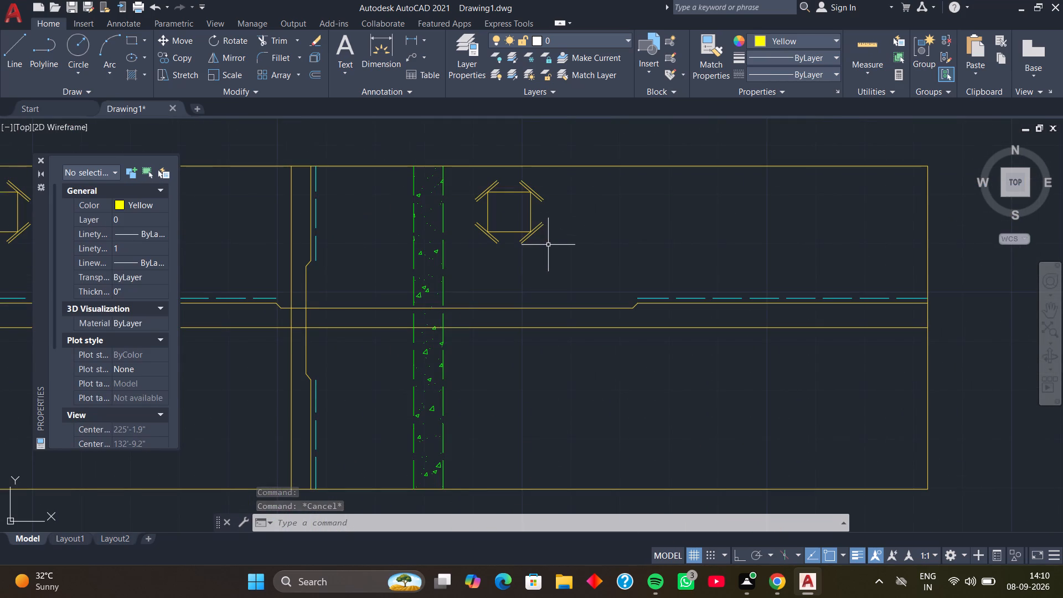
left_click(551, 175)
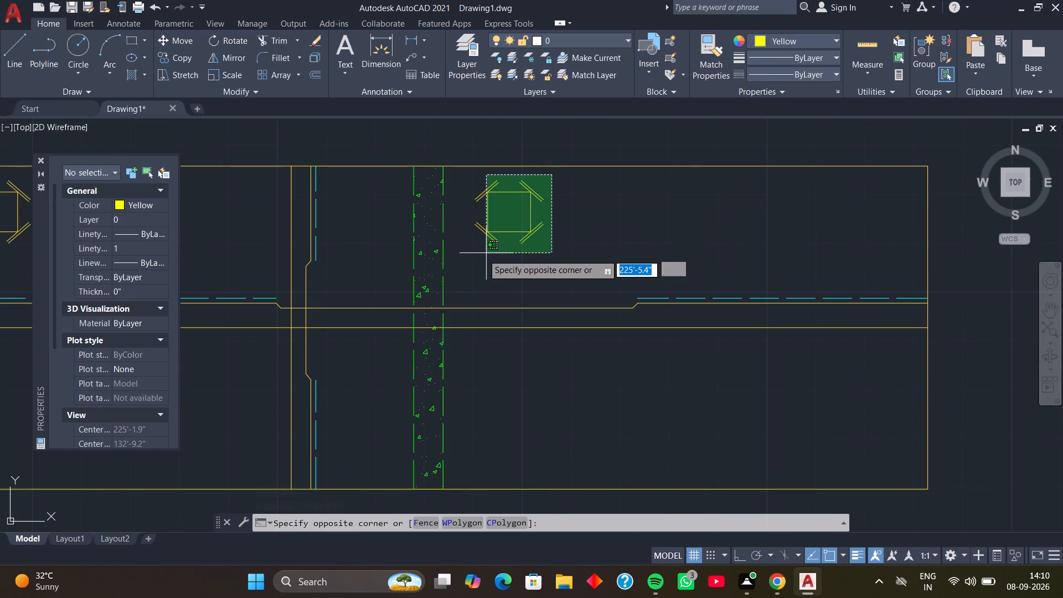
left_click(463, 257)
middle_click_drag(331, 232, 555, 259)
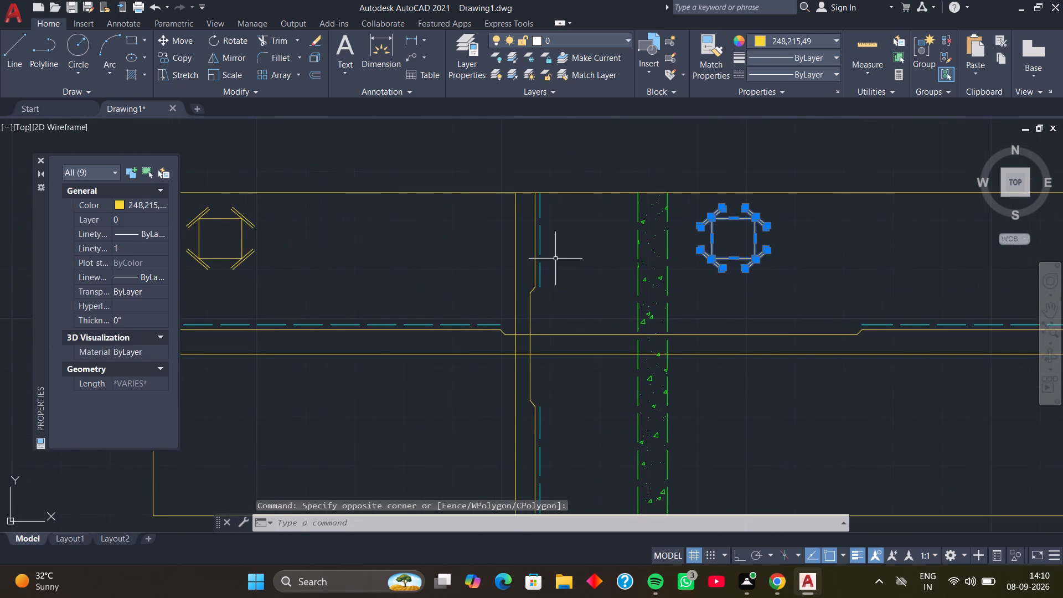
middle_click_drag(331, 215, 468, 221)
middle_click(469, 221)
left_click(408, 212)
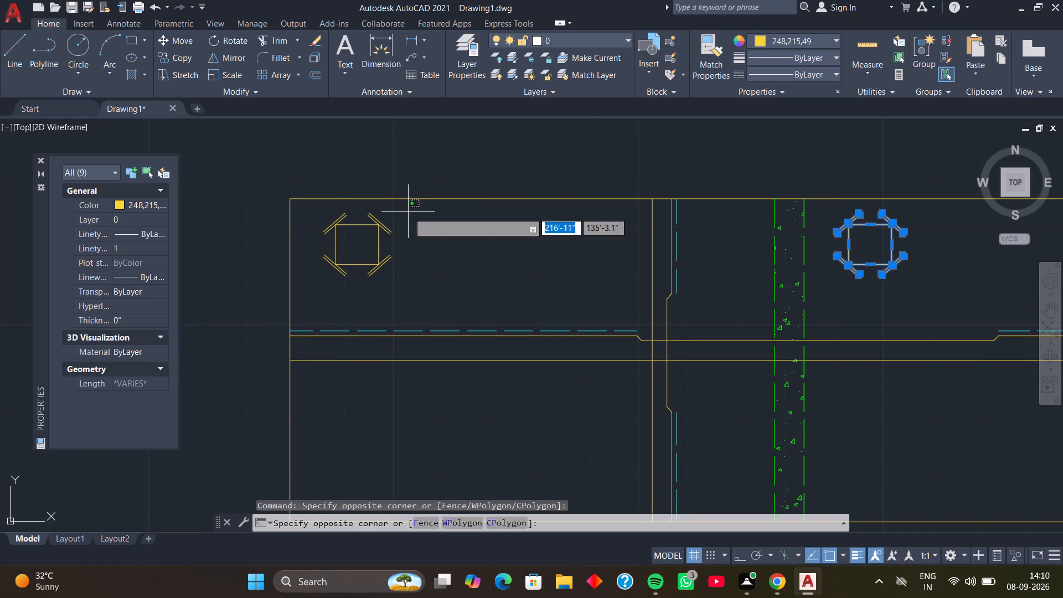
left_click(314, 285)
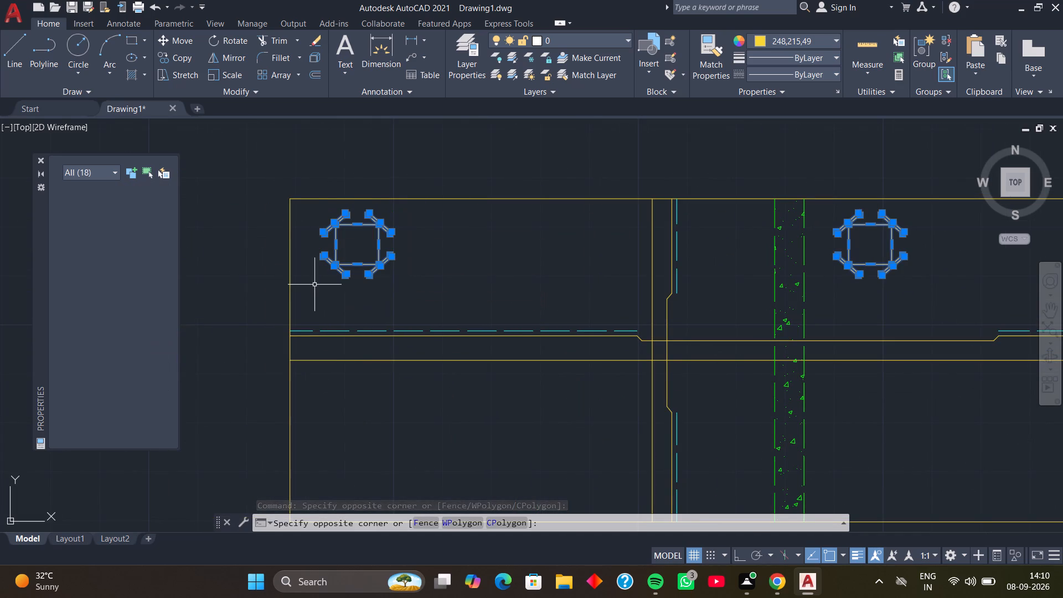
left_click(838, 38)
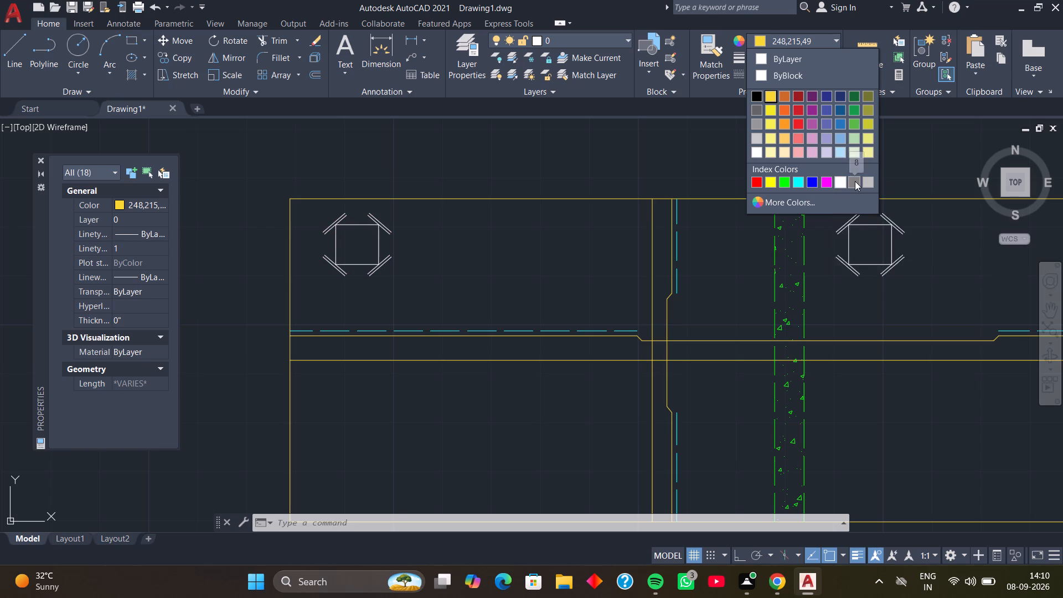
left_click(801, 180)
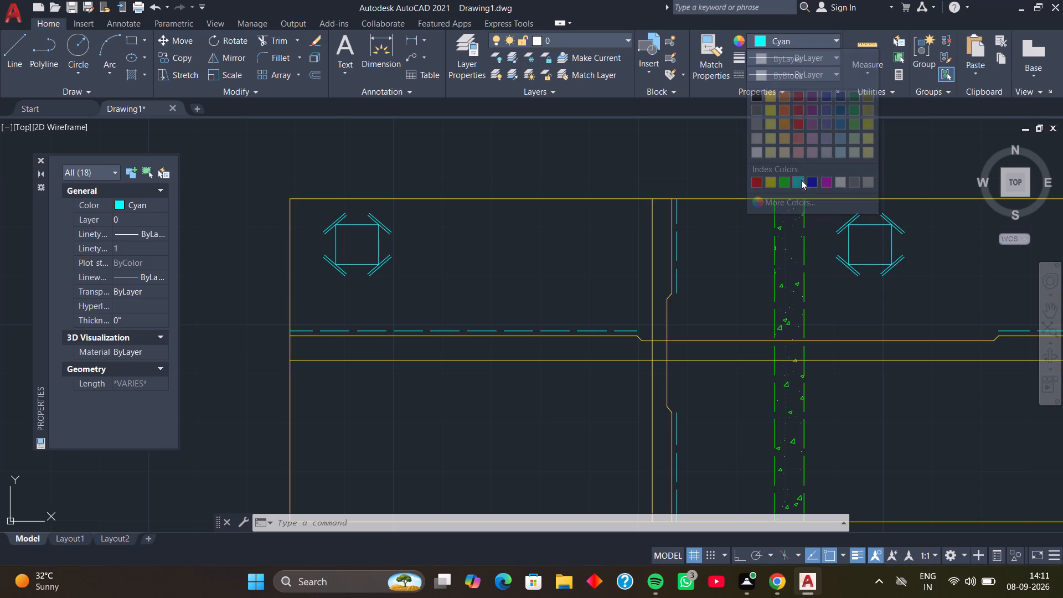
key("Escape")
Examine the colours of the three sump views, checking the upper section's slab, side walls and reinforcement up close.
scroll(785, 159, "down", 1)
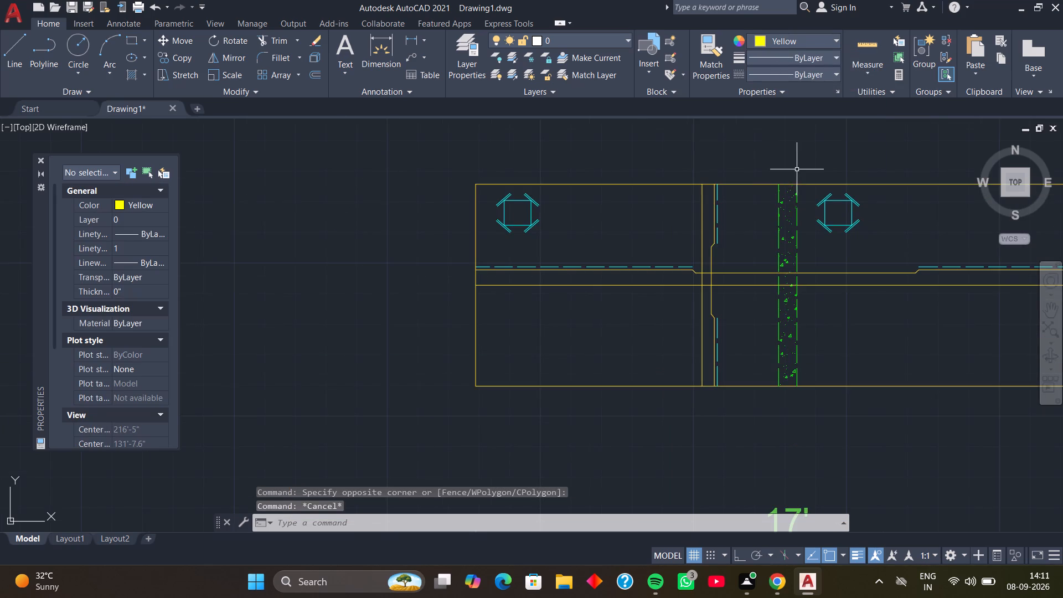
middle_click_drag(789, 170, 571, 174)
scroll(596, 177, "down", 1)
middle_click_drag(600, 173, 588, 212)
middle_click(588, 212)
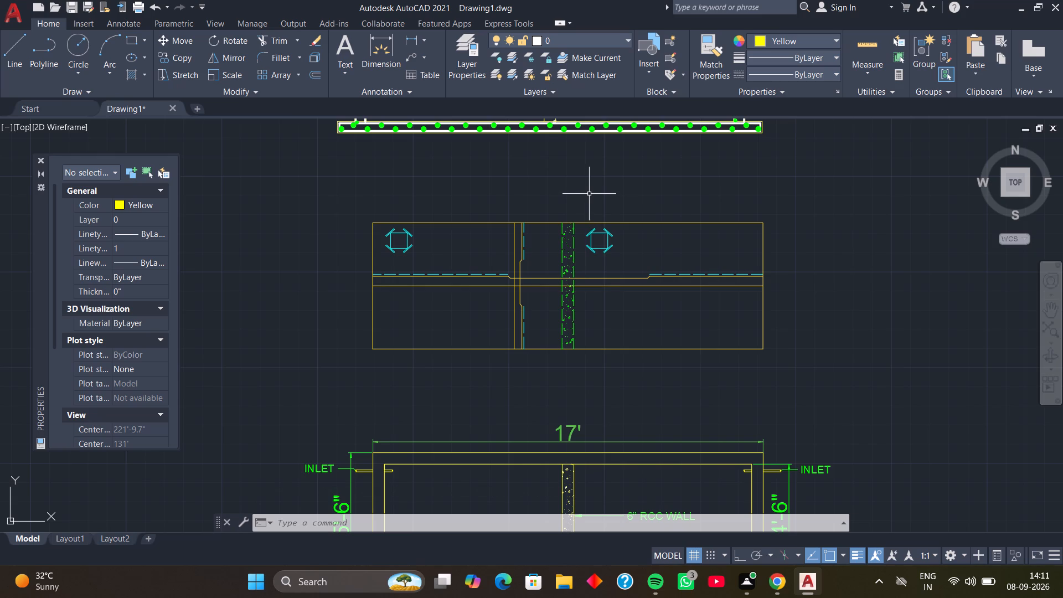
scroll(590, 193, "down", 1)
middle_click_drag(595, 205, 558, 233)
middle_click_drag(579, 215, 560, 215)
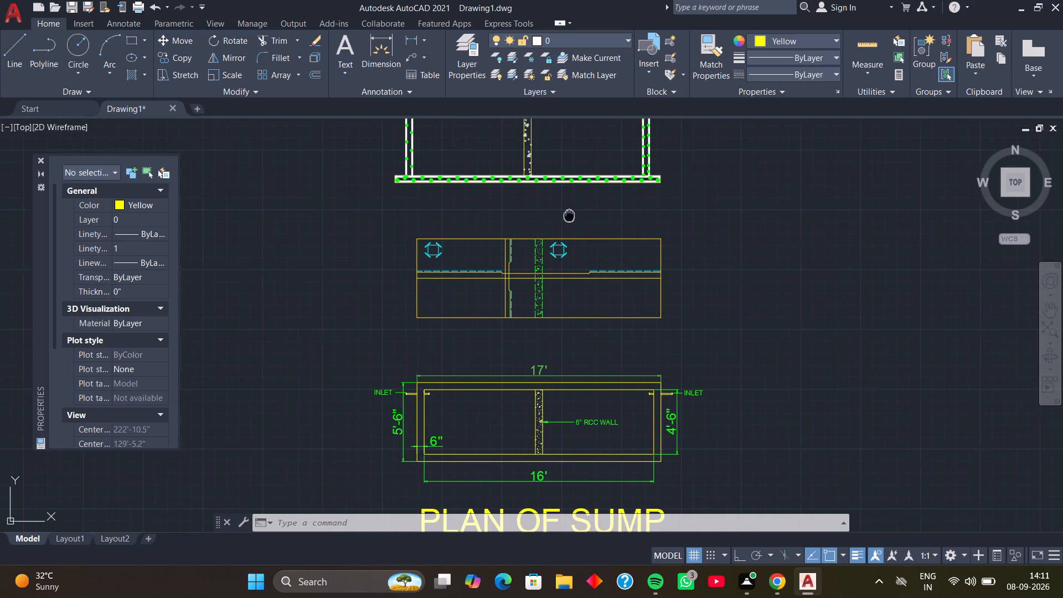
middle_click_drag(560, 215, 543, 216)
scroll(554, 204, "down", 1)
middle_click_drag(554, 204, 552, 218)
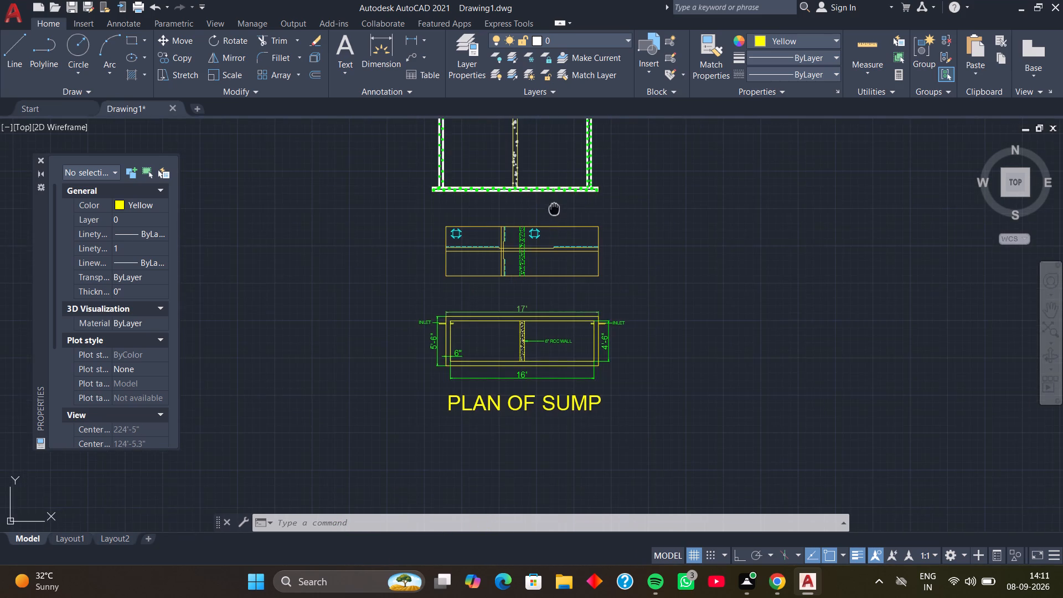
middle_click_drag(552, 218, 552, 288)
scroll(538, 219, "up", 3)
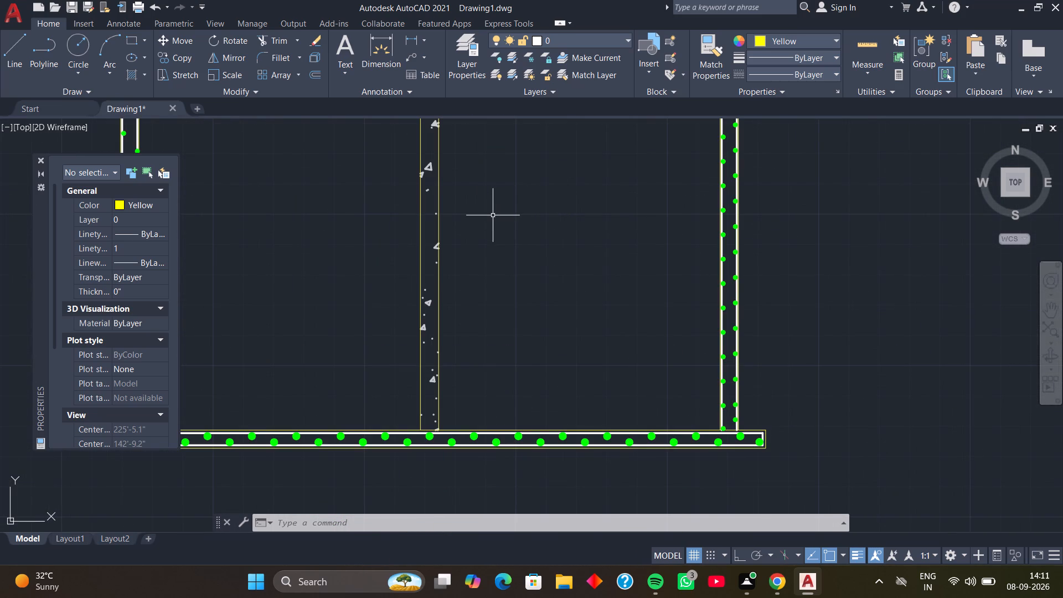
scroll(493, 215, "down", 3)
middle_click_drag(493, 216, 522, 239)
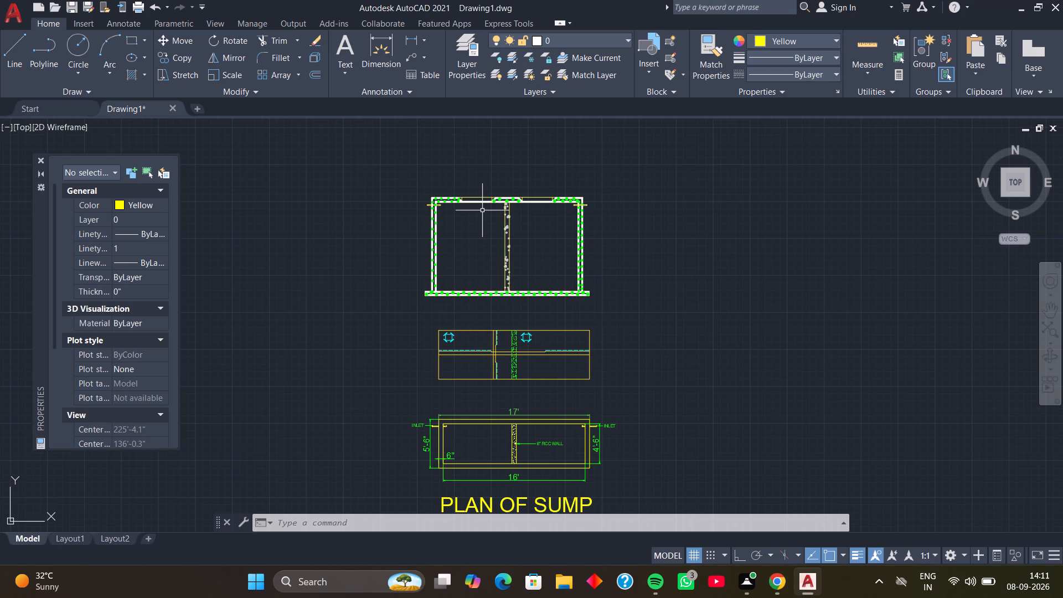
middle_click_drag(483, 210, 483, 233)
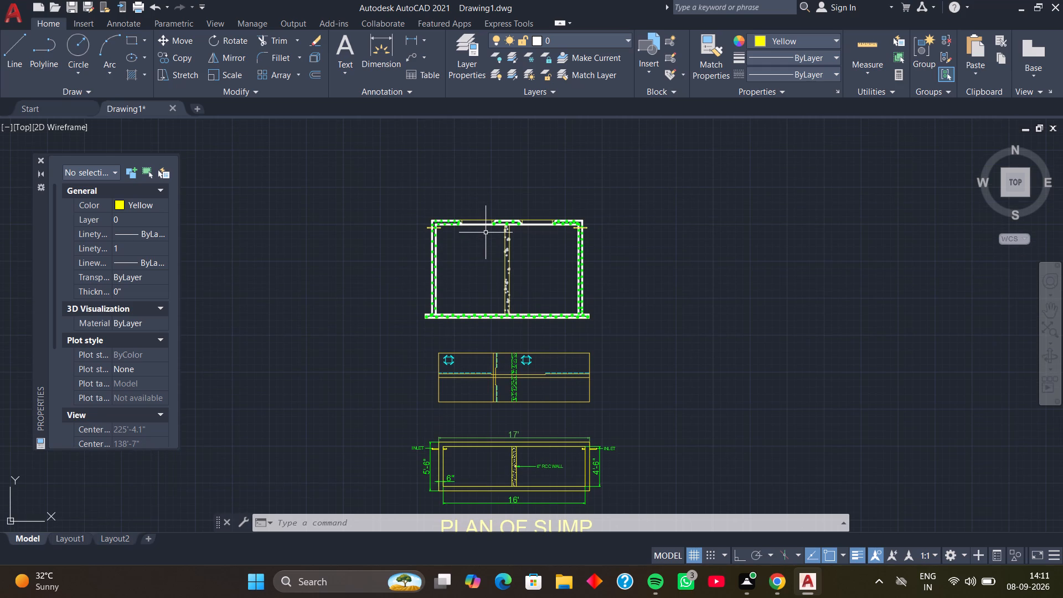
scroll(486, 210, "up", 2)
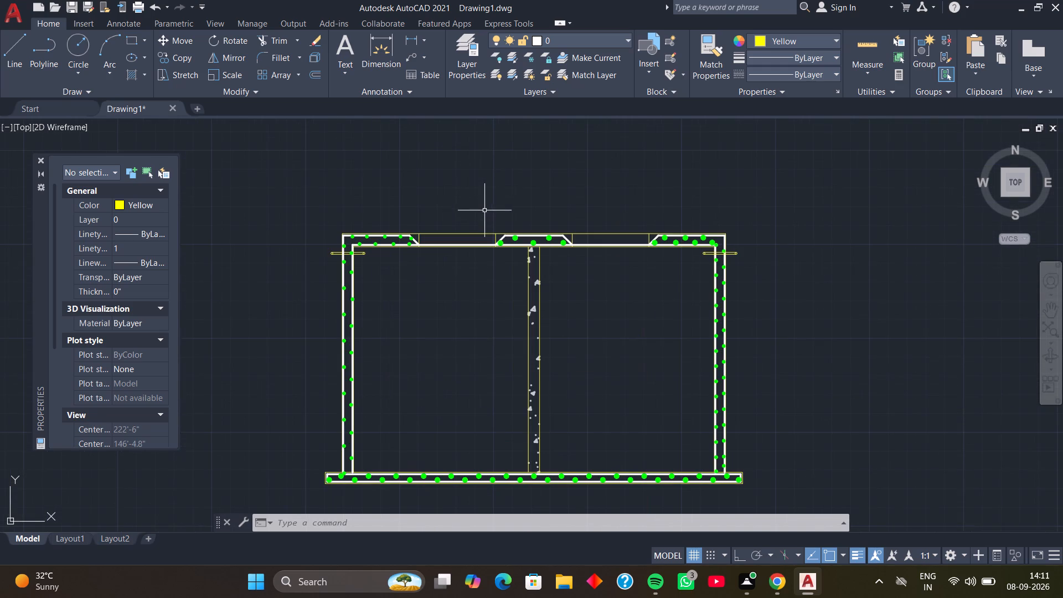
middle_click_drag(464, 246, 447, 196)
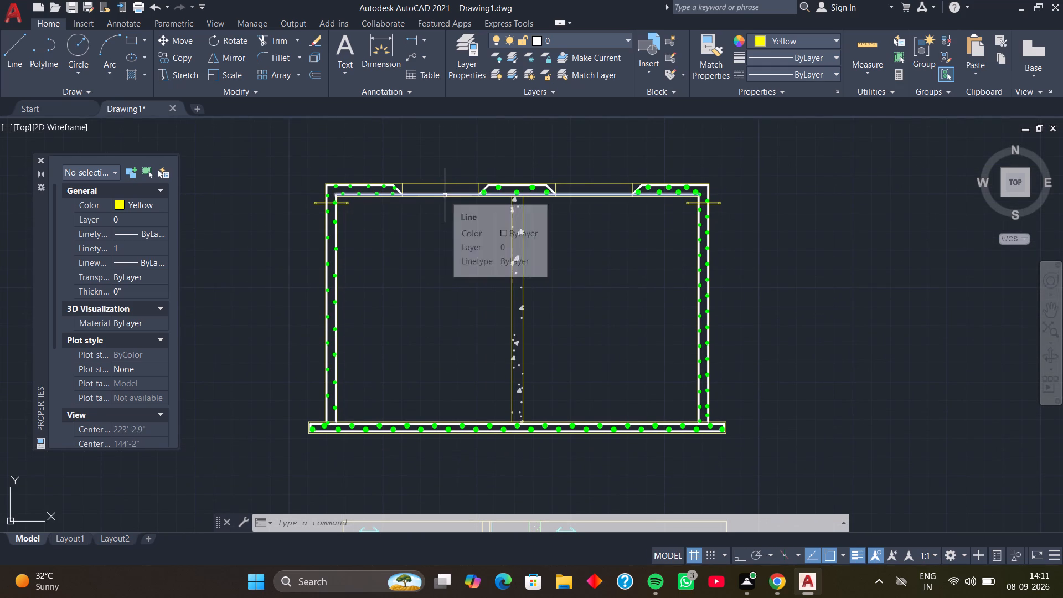
scroll(453, 210, "up", 1)
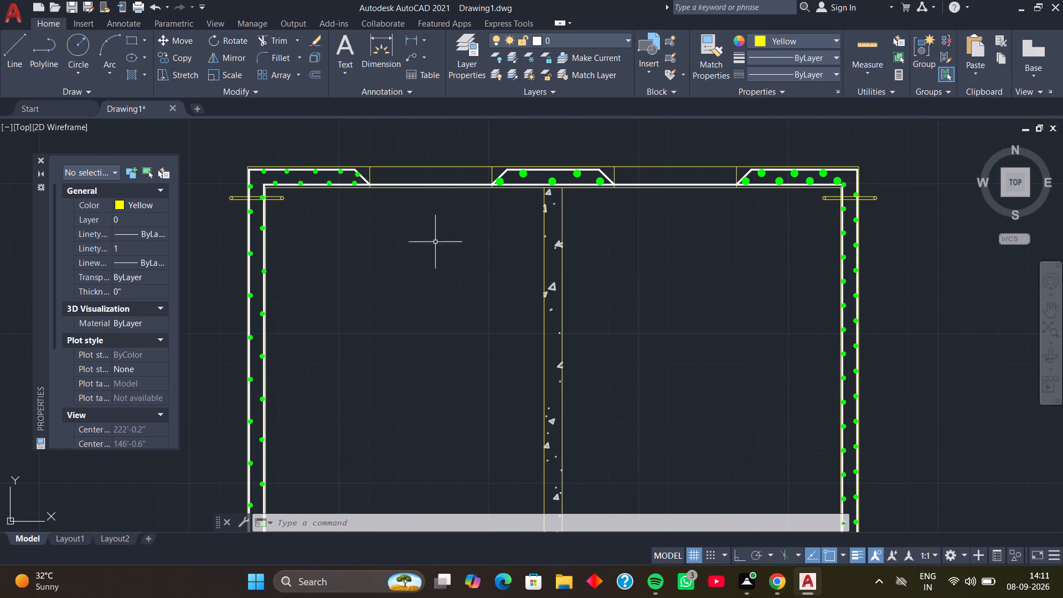
scroll(326, 311, "up", 3)
middle_click_drag(313, 315, 546, 280)
scroll(502, 272, "down", 1)
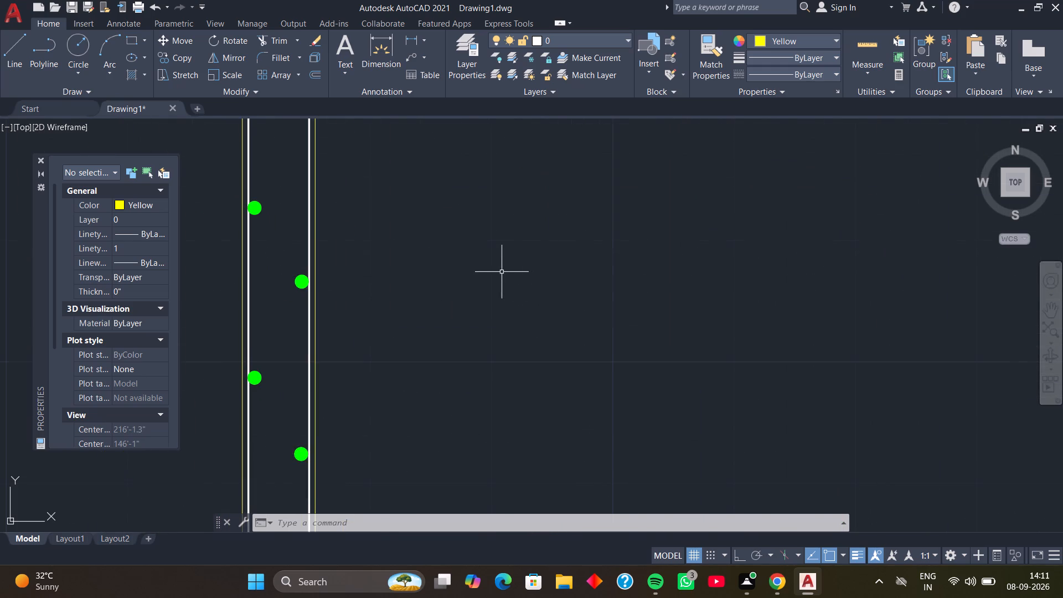
scroll(501, 272, "down", 4)
middle_click_drag(505, 283, 398, 269)
middle_click_drag(434, 291, 403, 270)
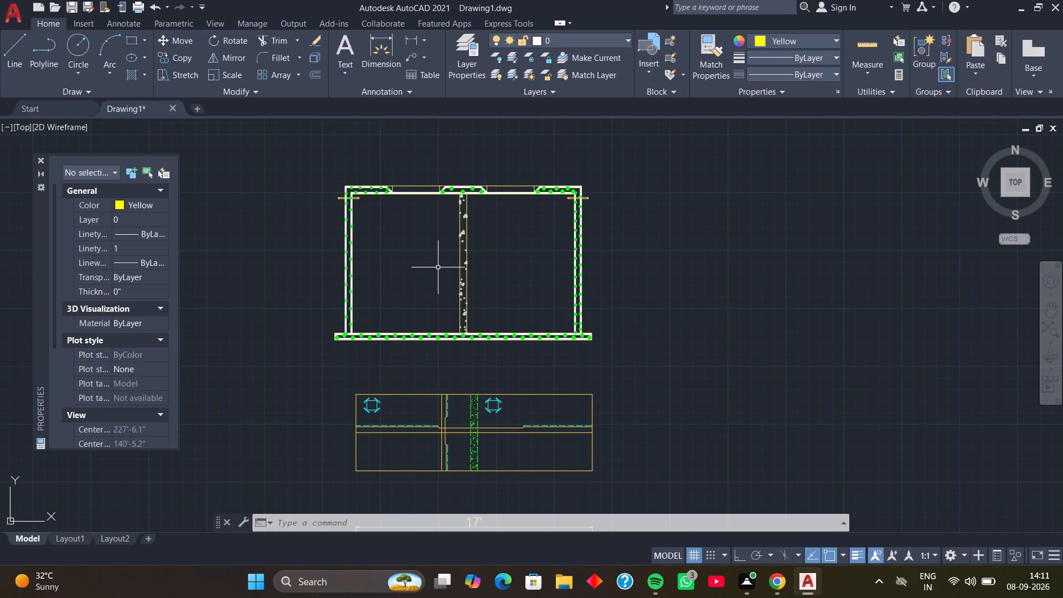
Change the AR-CONC hatch of the partition wall in the upper section view to colour 200,201,45.
middle_click_drag(438, 267, 453, 231)
middle_click_drag(453, 242, 514, 221)
middle_click(536, 207)
scroll(543, 203, "up", 1)
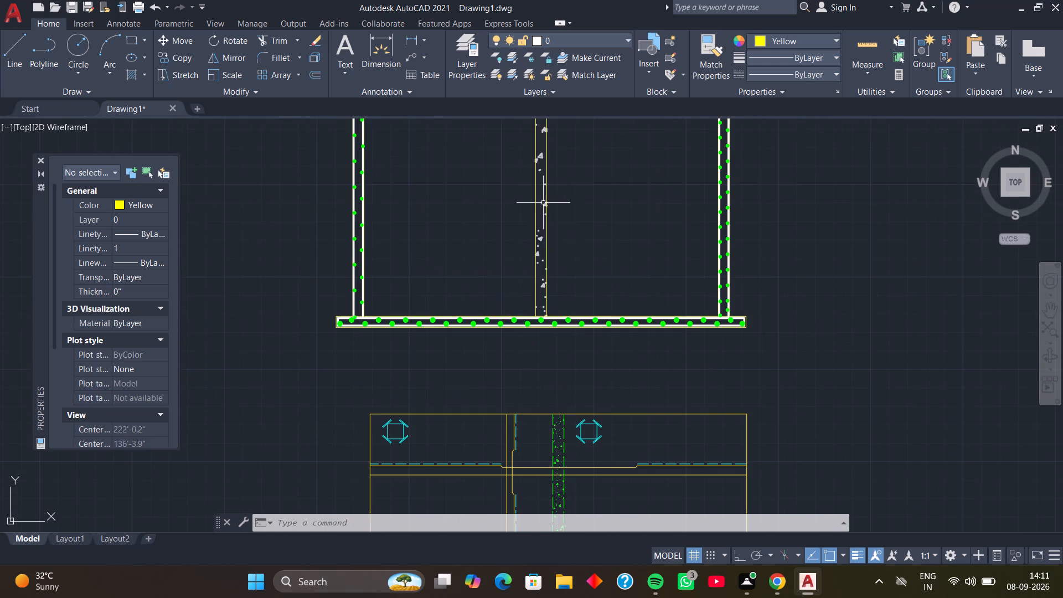
scroll(536, 262, "up", 2)
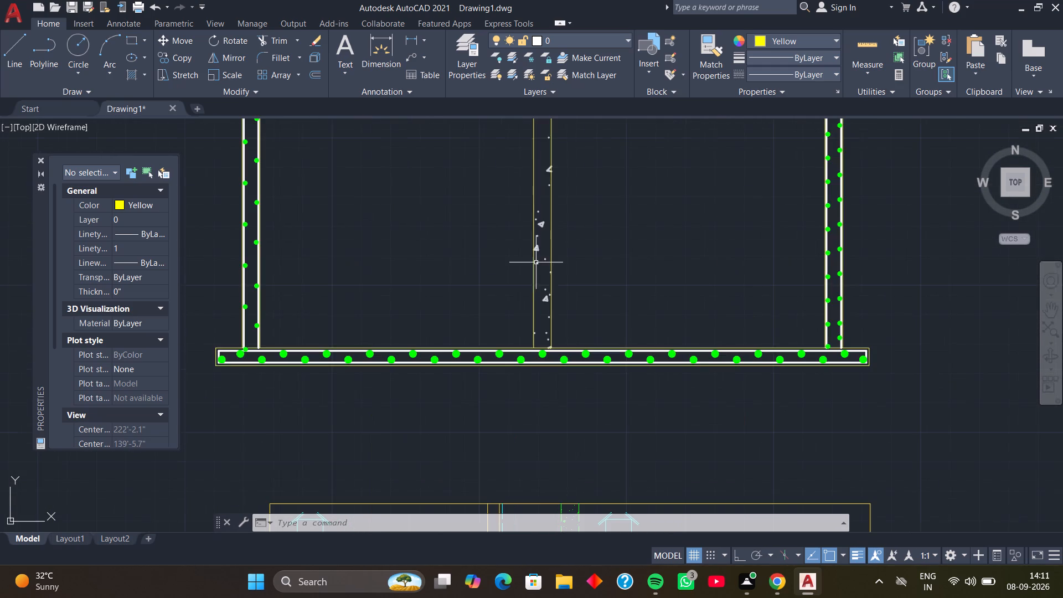
scroll(542, 241, "up", 3)
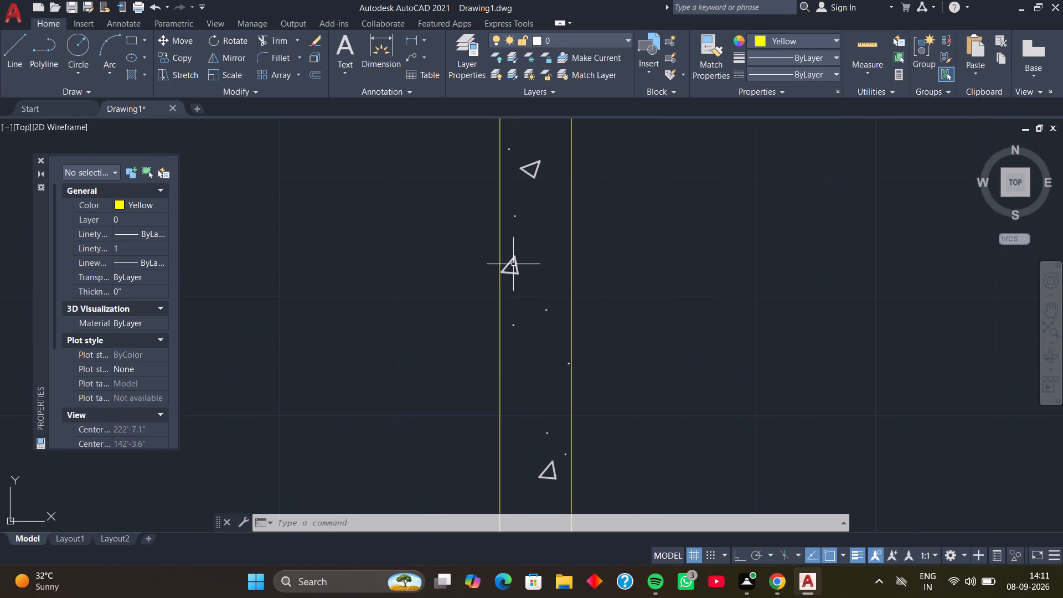
left_click(516, 259)
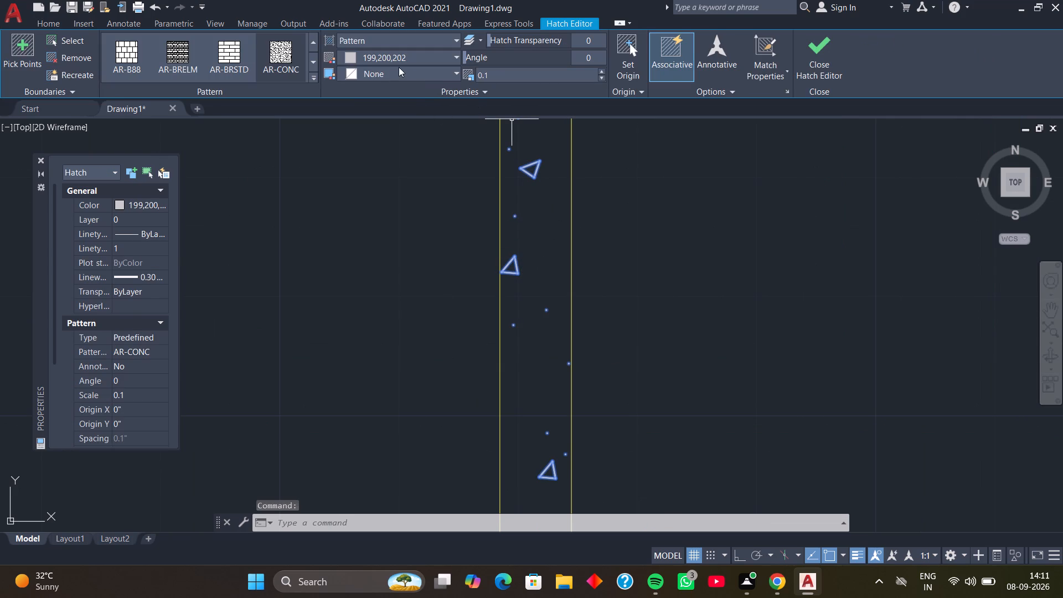
left_click(452, 57)
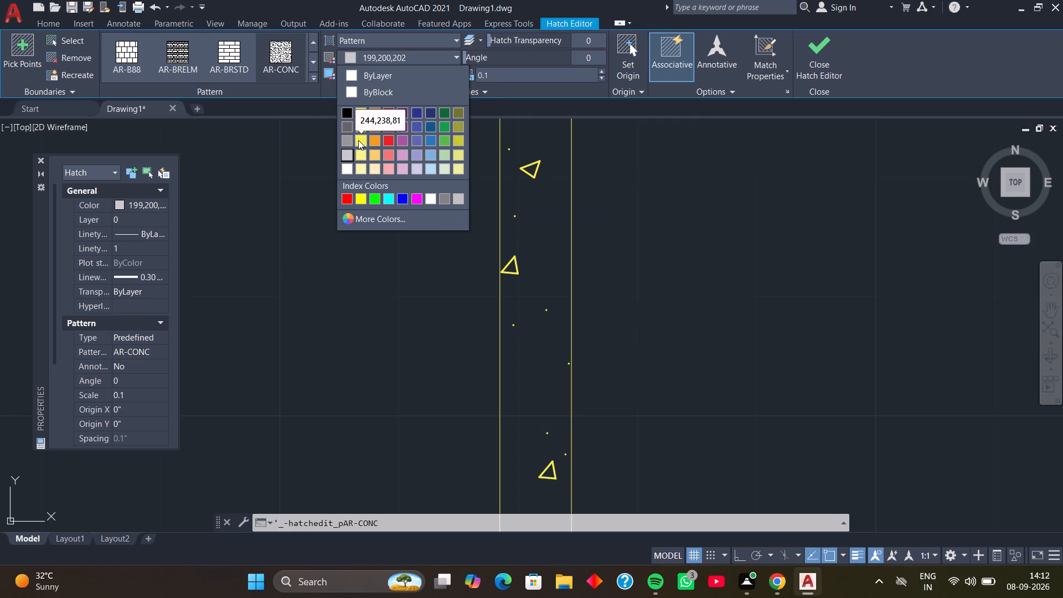
left_click(458, 137)
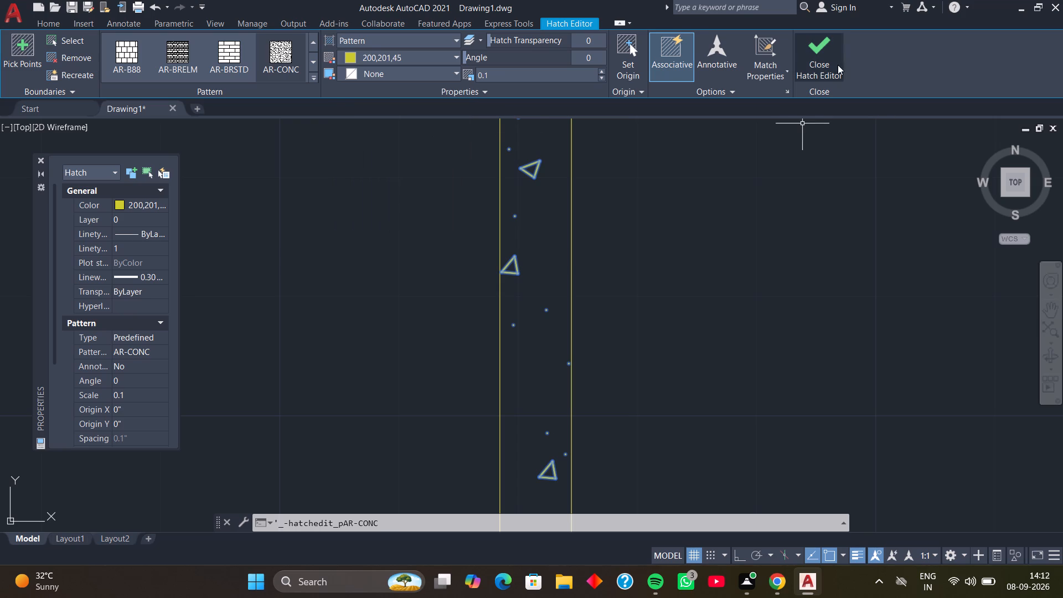
left_click(821, 57)
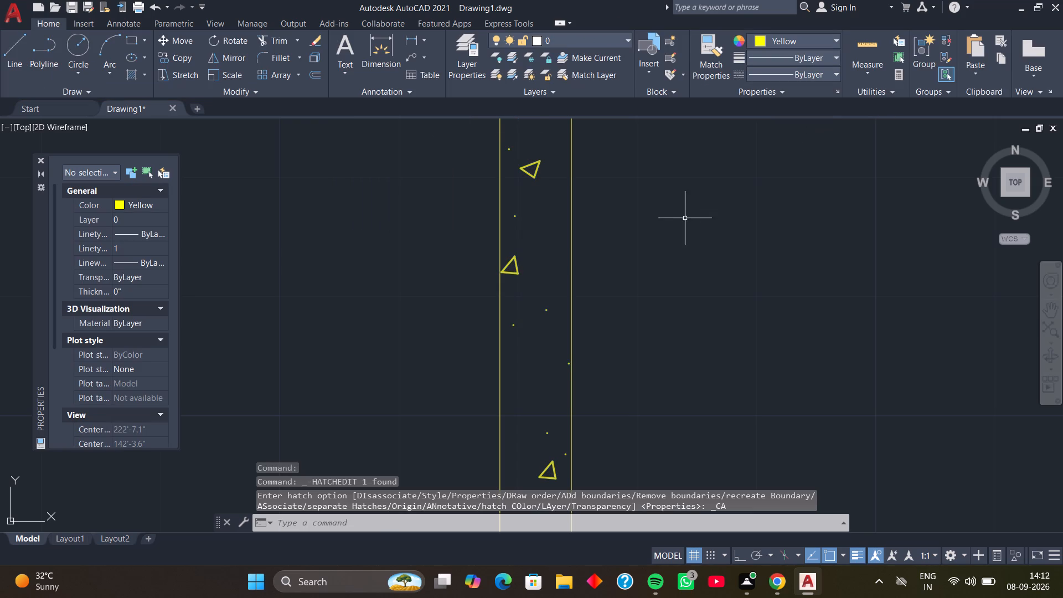
Review the colours of the section's partition hatch, the middle view's beams and dashed lines, and the plan below.
scroll(671, 271, "down", 2)
middle_click_drag(671, 269, 575, 324)
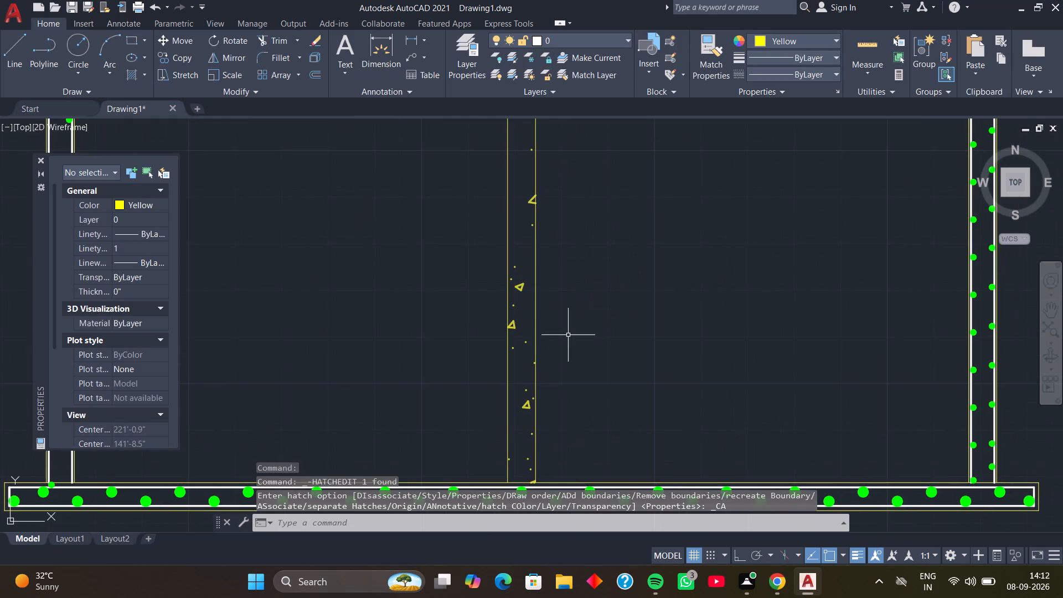
scroll(578, 233, "down", 2)
middle_click_drag(581, 209, 576, 229)
middle_click(549, 255)
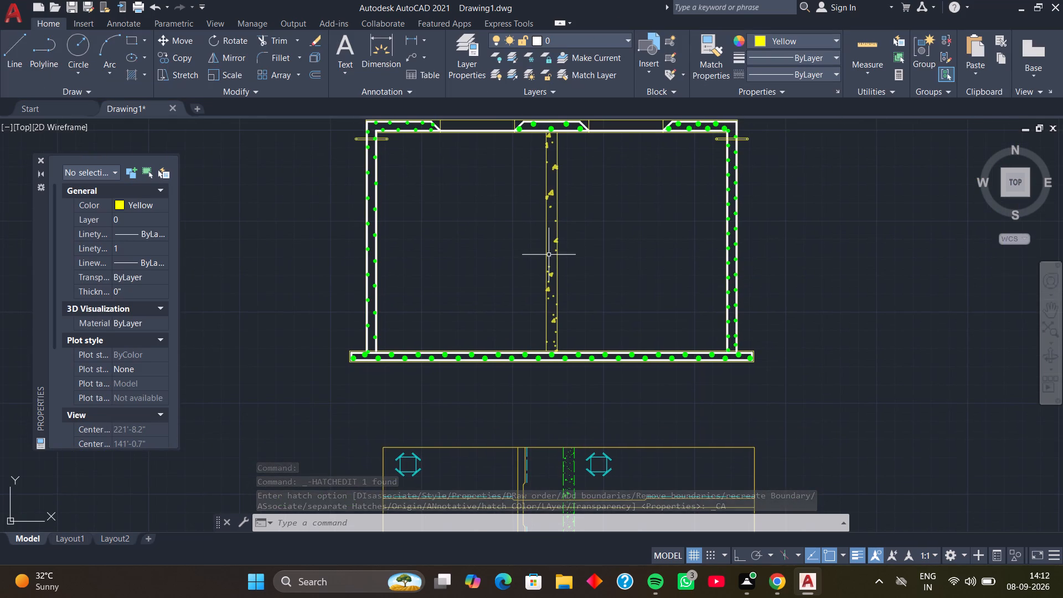
middle_click_drag(591, 278, 578, 236)
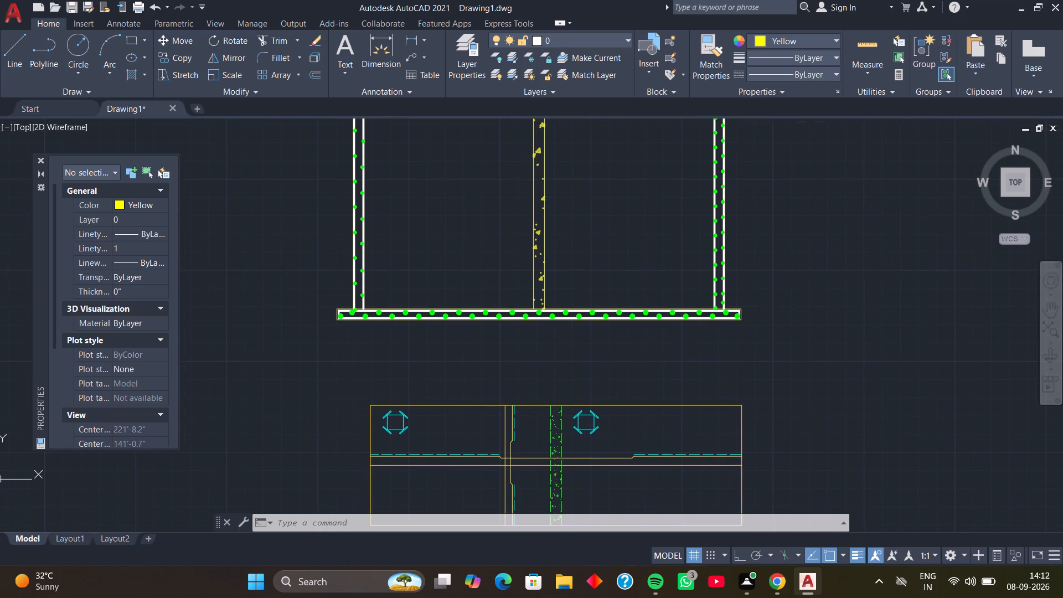
middle_click_drag(564, 311, 569, 209)
middle_click_drag(600, 320, 594, 286)
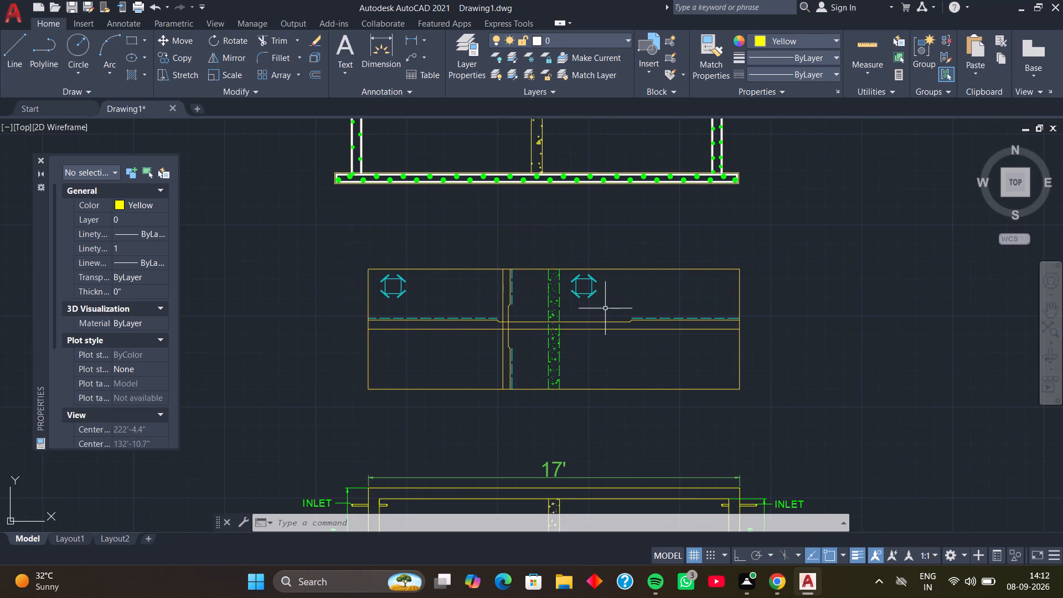
middle_click_drag(606, 321, 621, 305)
scroll(579, 333, "up", 4)
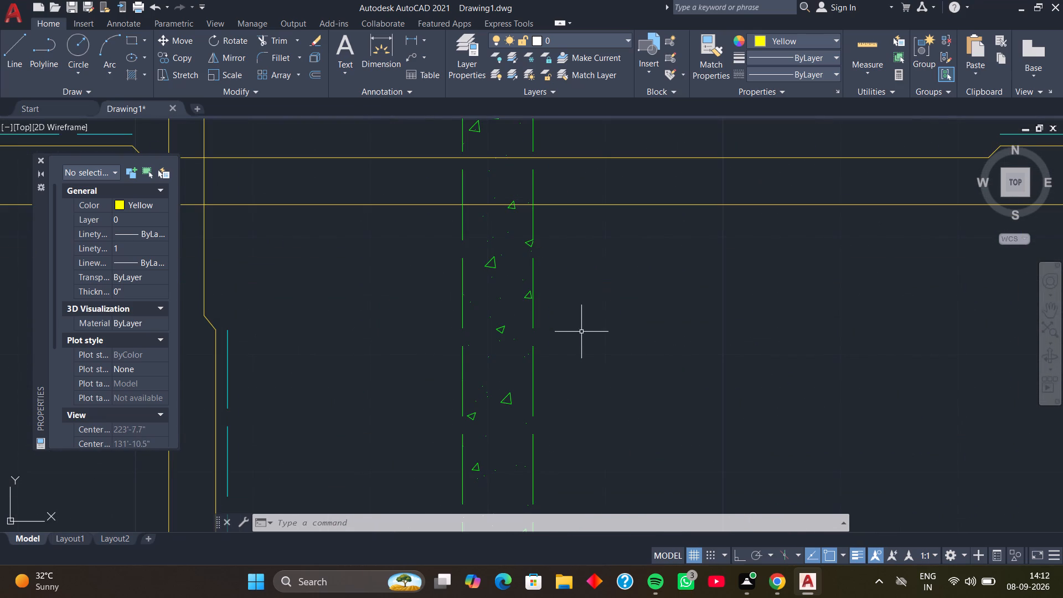
scroll(579, 334, "down", 3)
middle_click_drag(586, 346, 620, 328)
middle_click(625, 324)
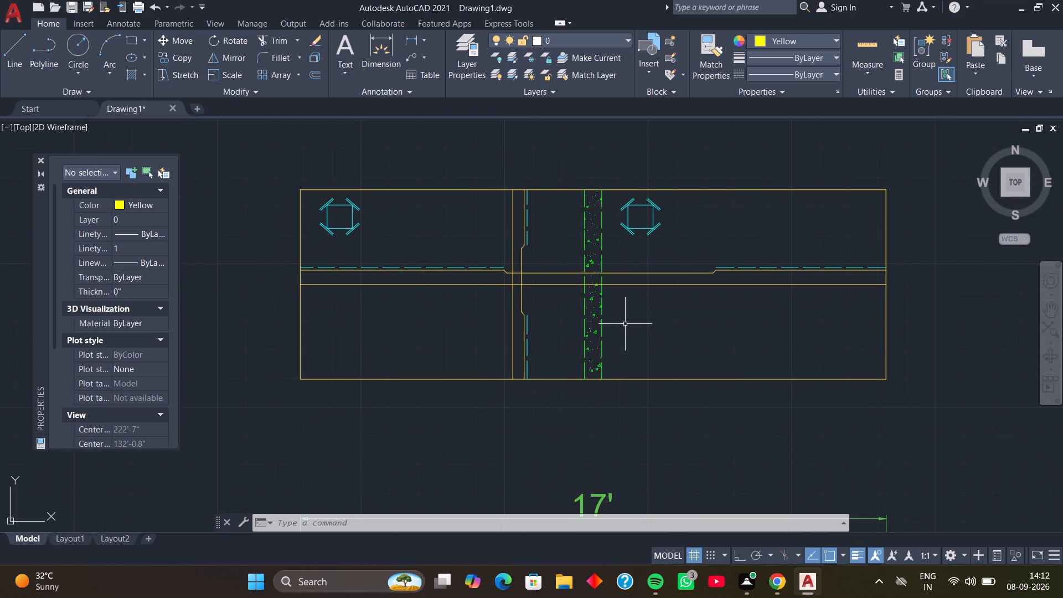
middle_click_drag(627, 324, 641, 243)
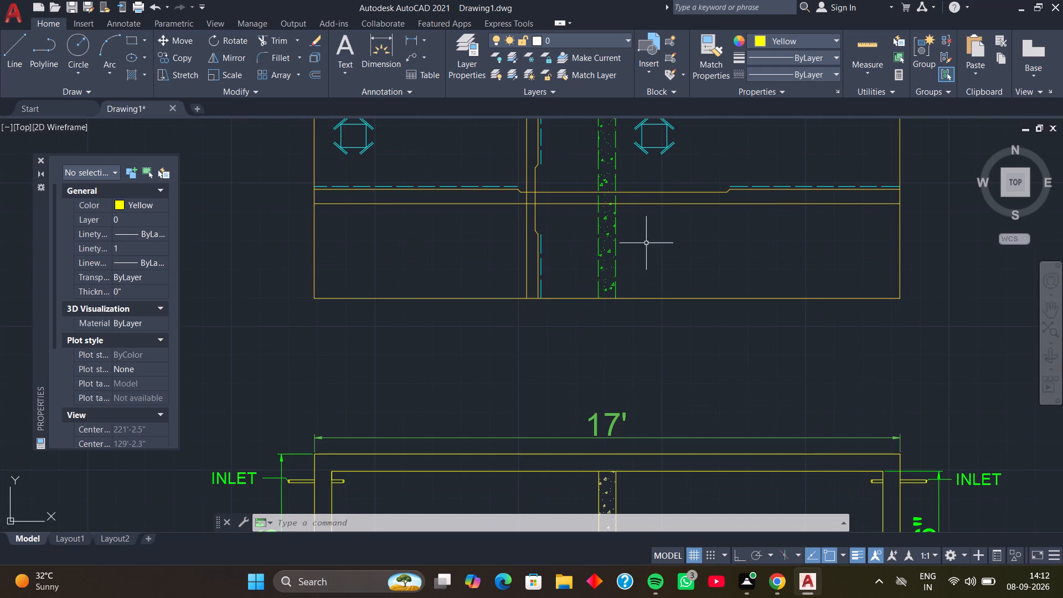
middle_click_drag(648, 318, 641, 299)
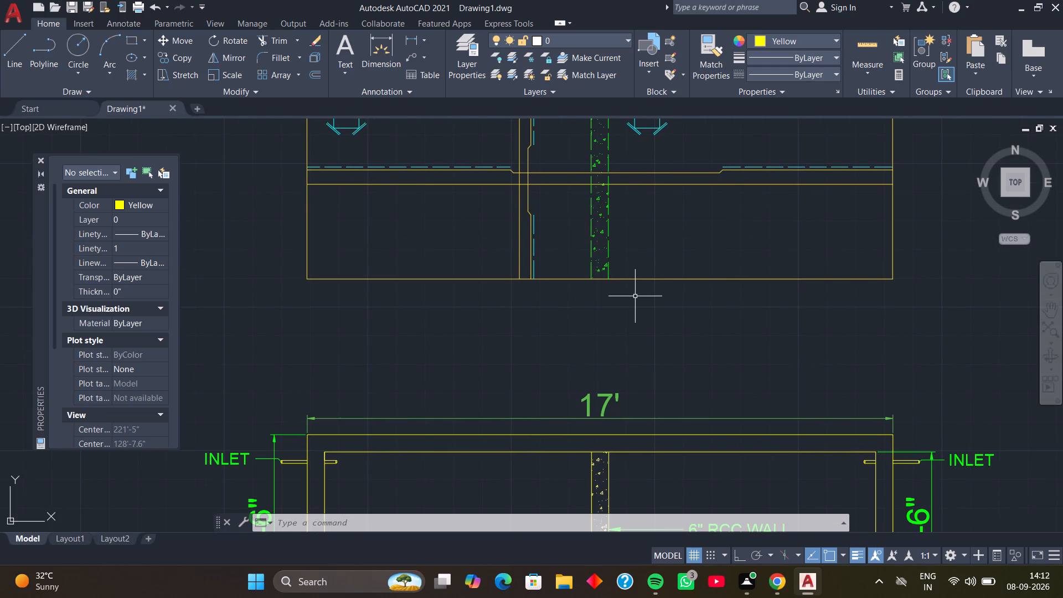
scroll(628, 269, "down", 1)
middle_click_drag(628, 251, 533, 296)
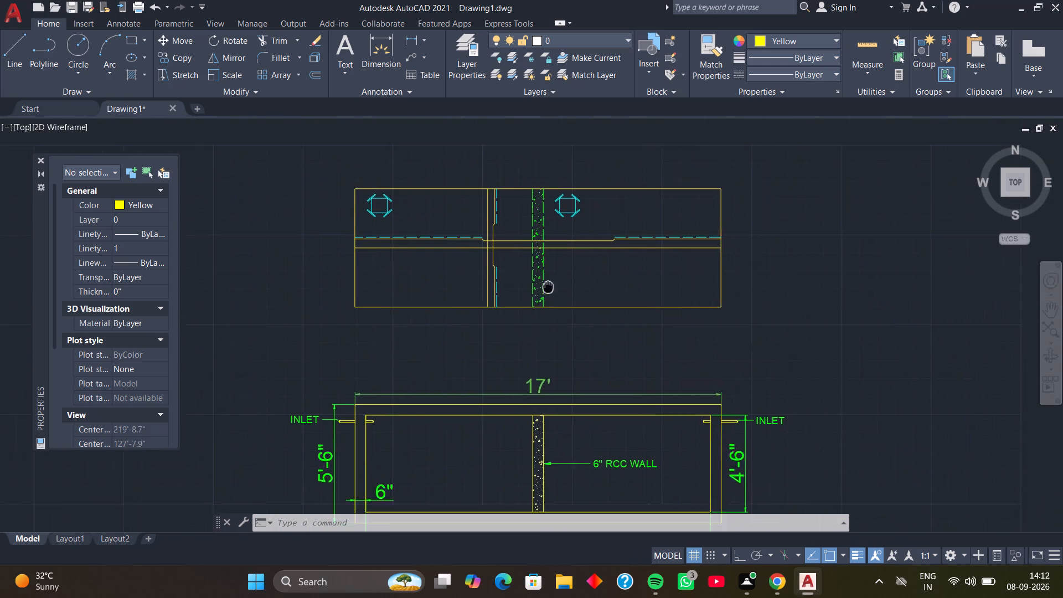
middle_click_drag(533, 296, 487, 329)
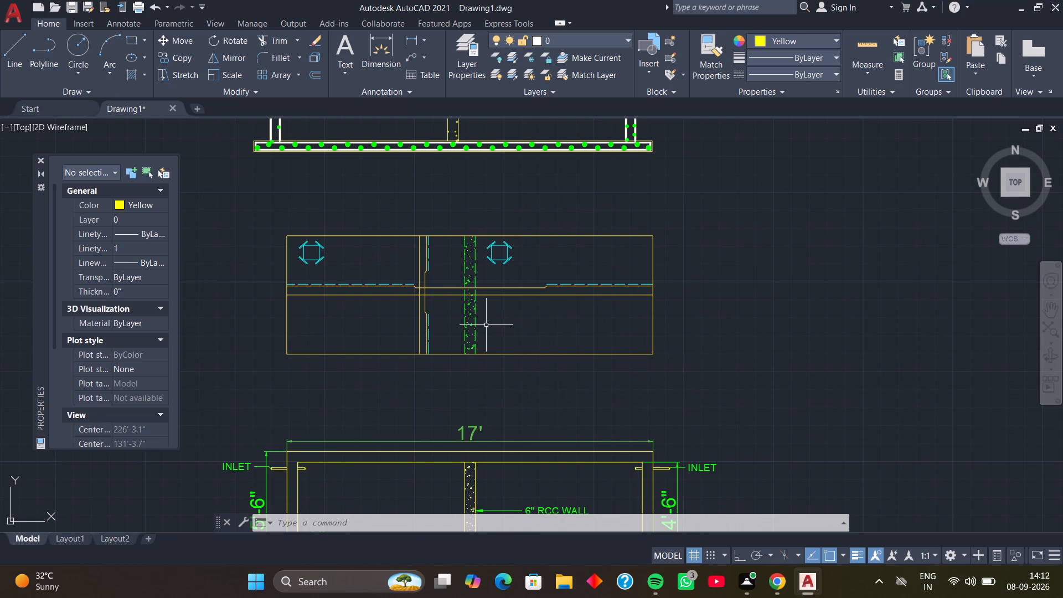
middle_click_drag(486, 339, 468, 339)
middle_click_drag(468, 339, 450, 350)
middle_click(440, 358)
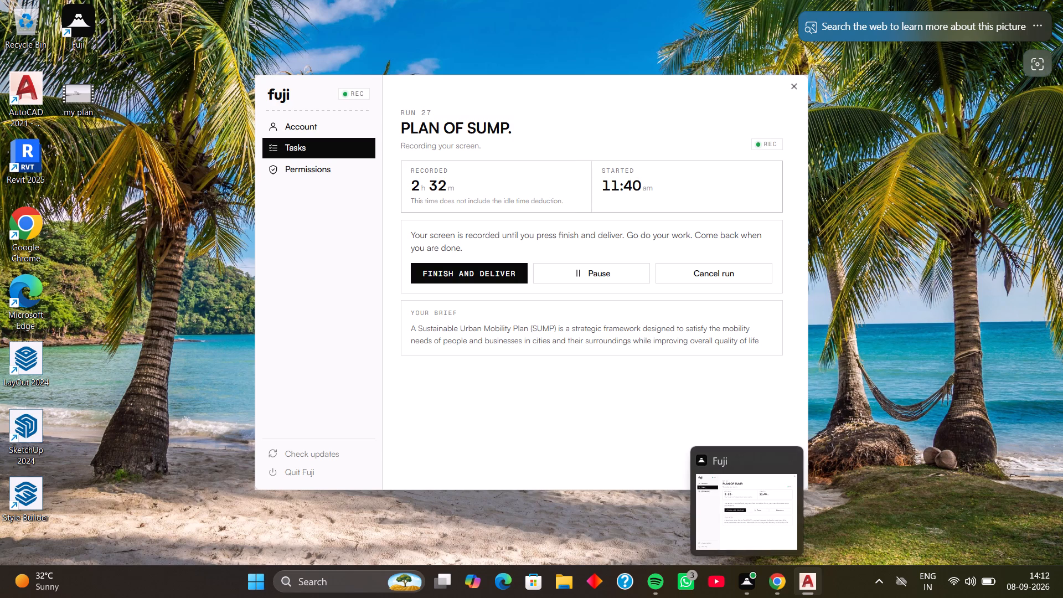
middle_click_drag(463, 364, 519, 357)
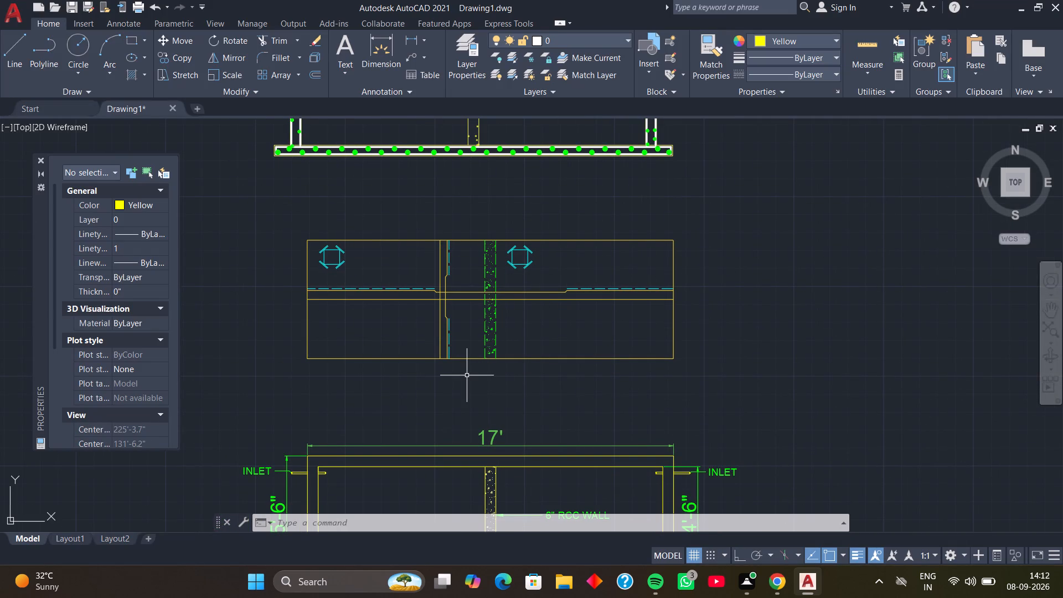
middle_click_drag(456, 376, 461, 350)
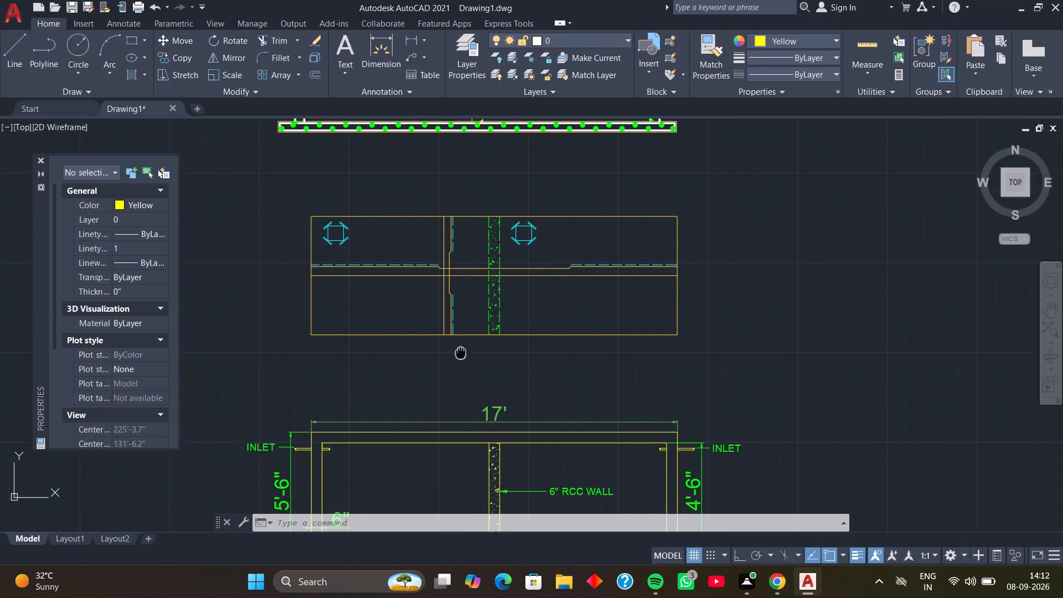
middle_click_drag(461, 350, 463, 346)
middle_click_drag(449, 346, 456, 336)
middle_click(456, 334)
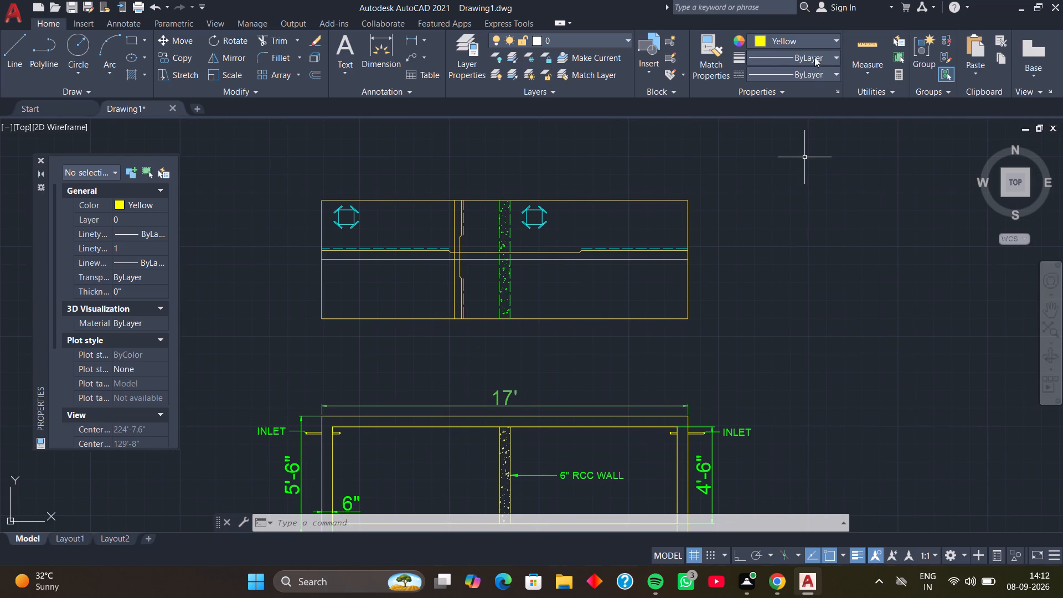
Set the current drawing colour for new objects to Green.
left_click(836, 37)
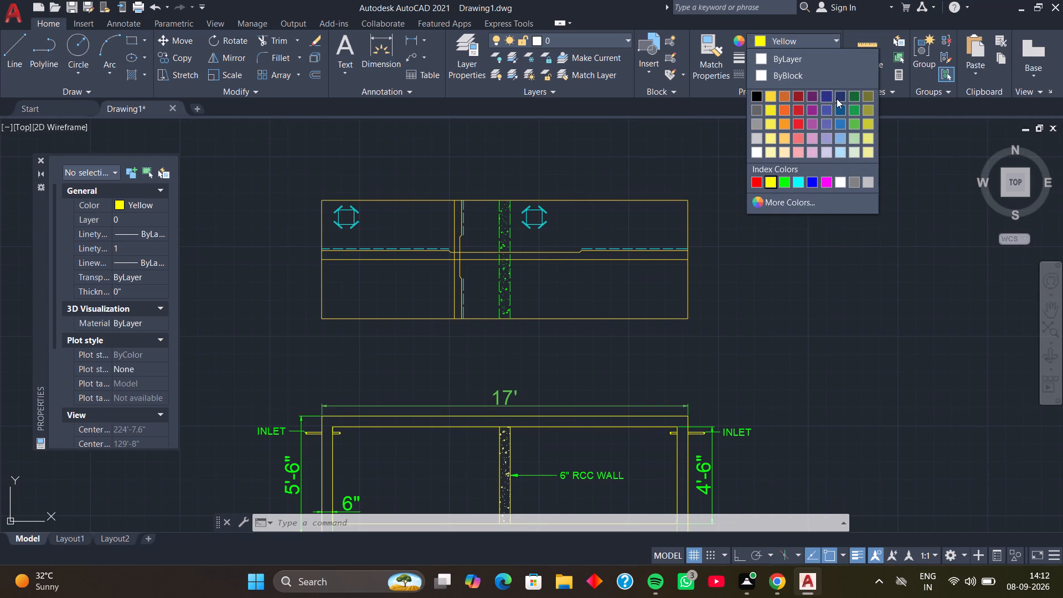
left_click(783, 180)
Examine the middle view's opening symbols, cranked lines and dashed lines up close to decide where to annotate.
middle_click_drag(554, 383, 574, 380)
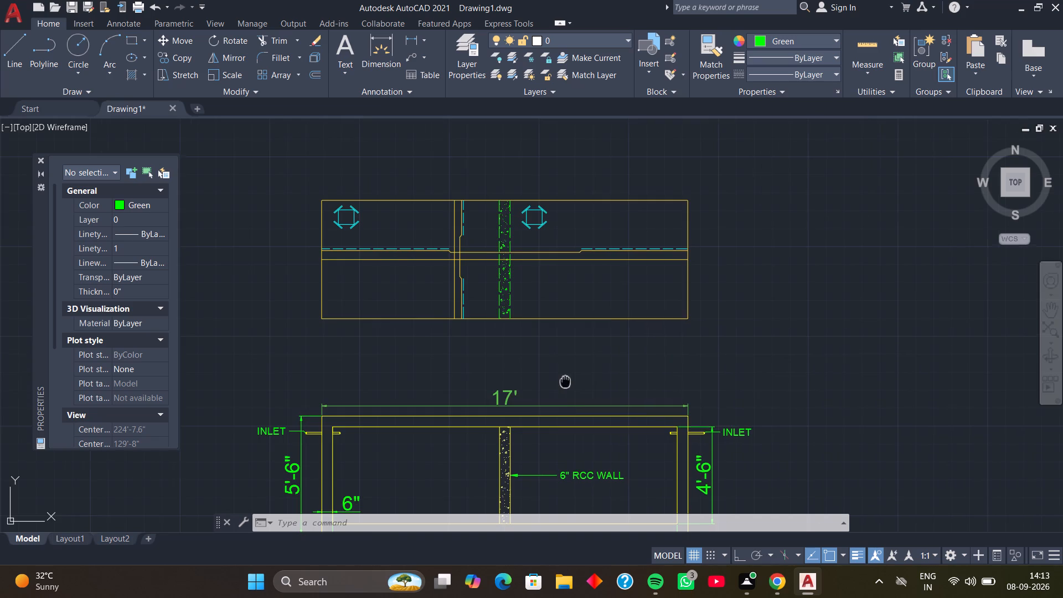
middle_click_drag(574, 380, 593, 377)
middle_click_drag(579, 363, 607, 358)
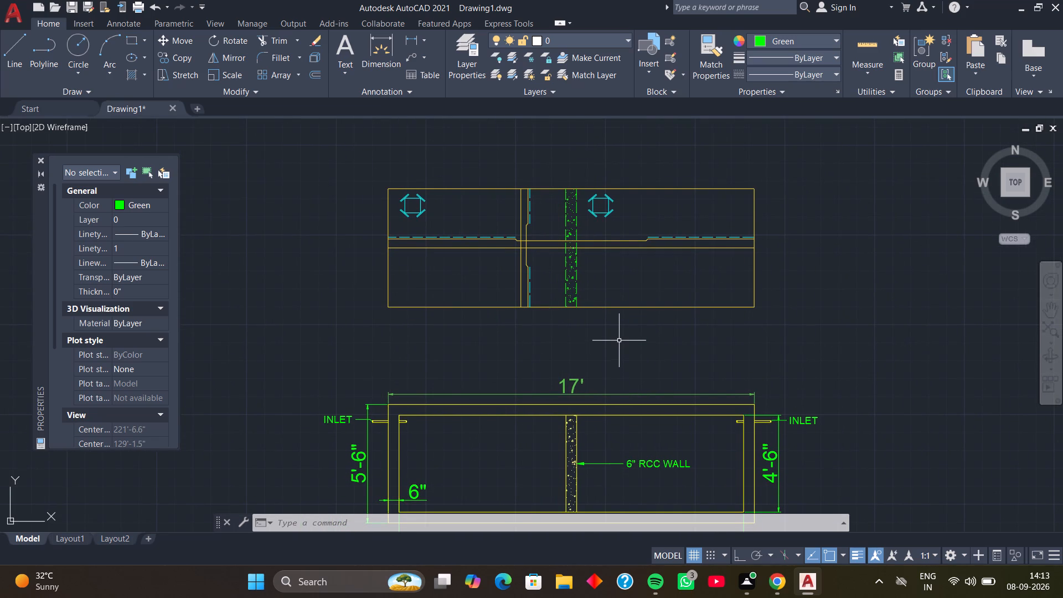
scroll(578, 322, "up", 1)
middle_click_drag(543, 288, 570, 354)
scroll(577, 385, "up", 1)
middle_click_drag(429, 305, 523, 383)
middle_click_drag(434, 232, 589, 381)
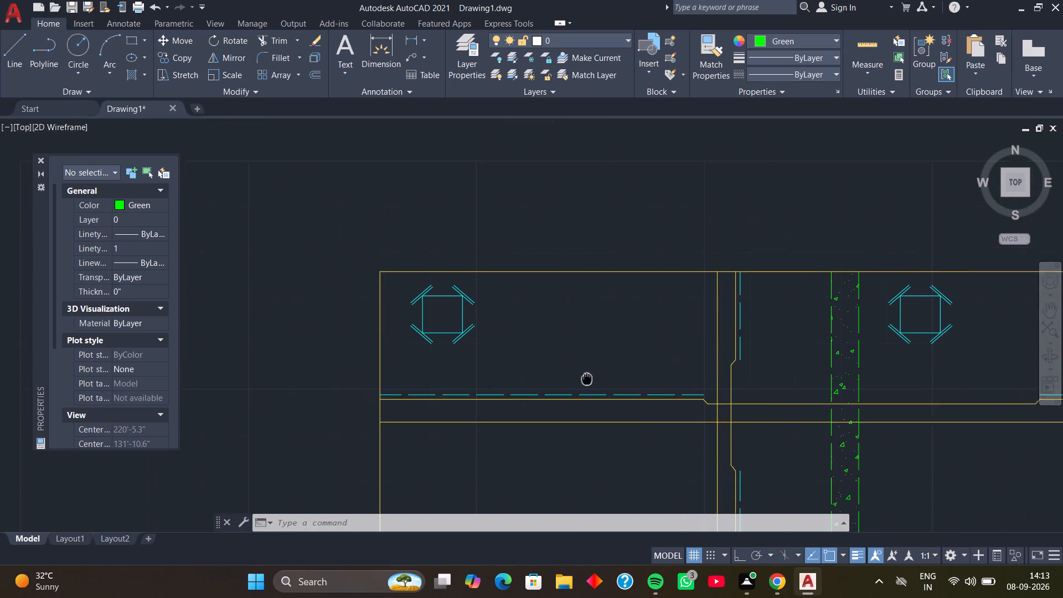
middle_click_drag(589, 381, 591, 383)
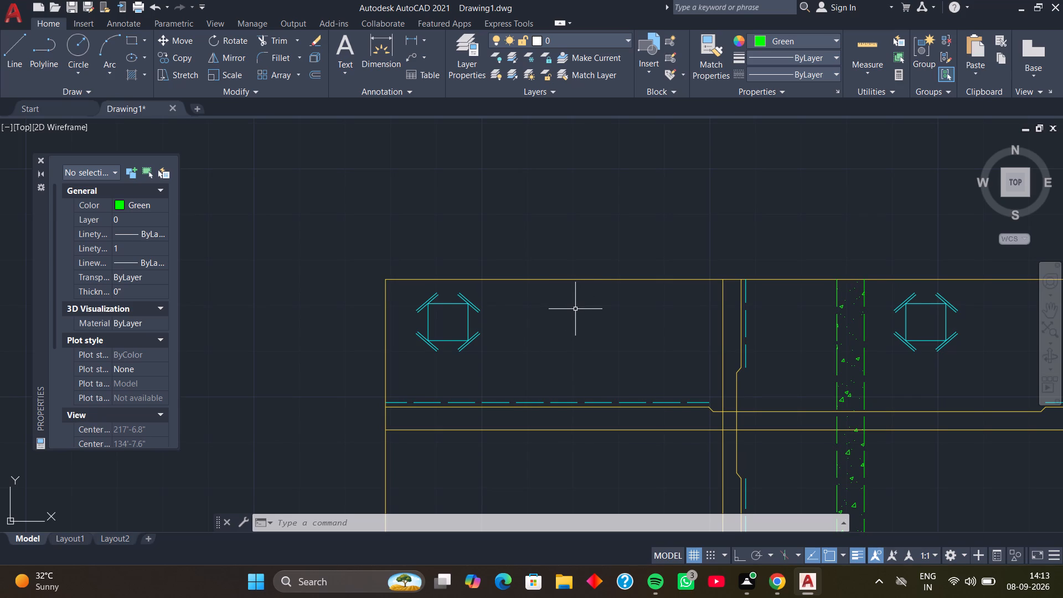
scroll(581, 338, "down", 1)
middle_click_drag(582, 373, 524, 270)
middle_click_drag(620, 347, 544, 281)
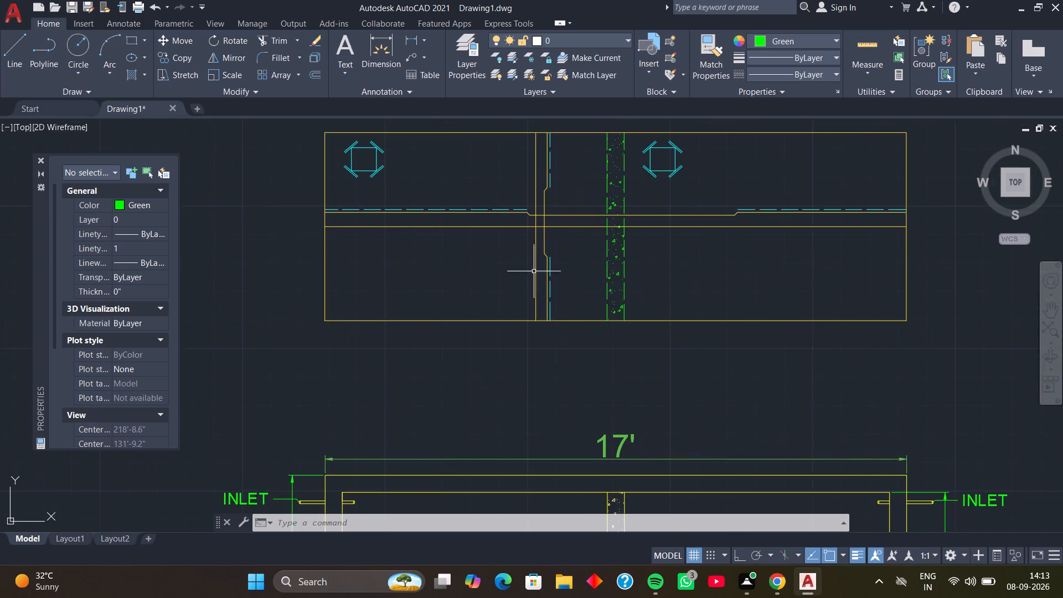
middle_click_drag(589, 319, 545, 308)
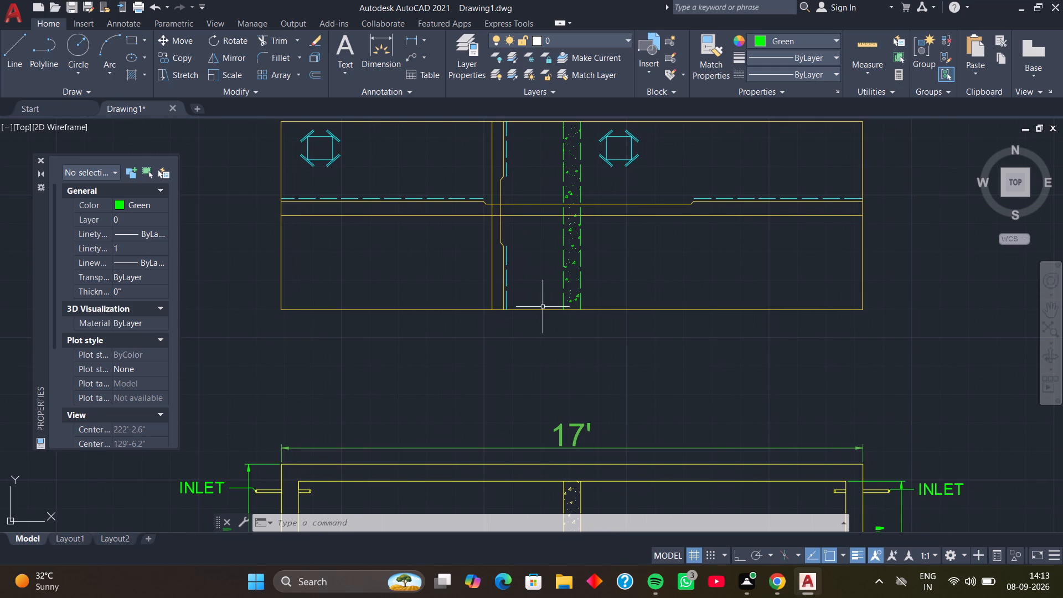
middle_click_drag(613, 270, 527, 333)
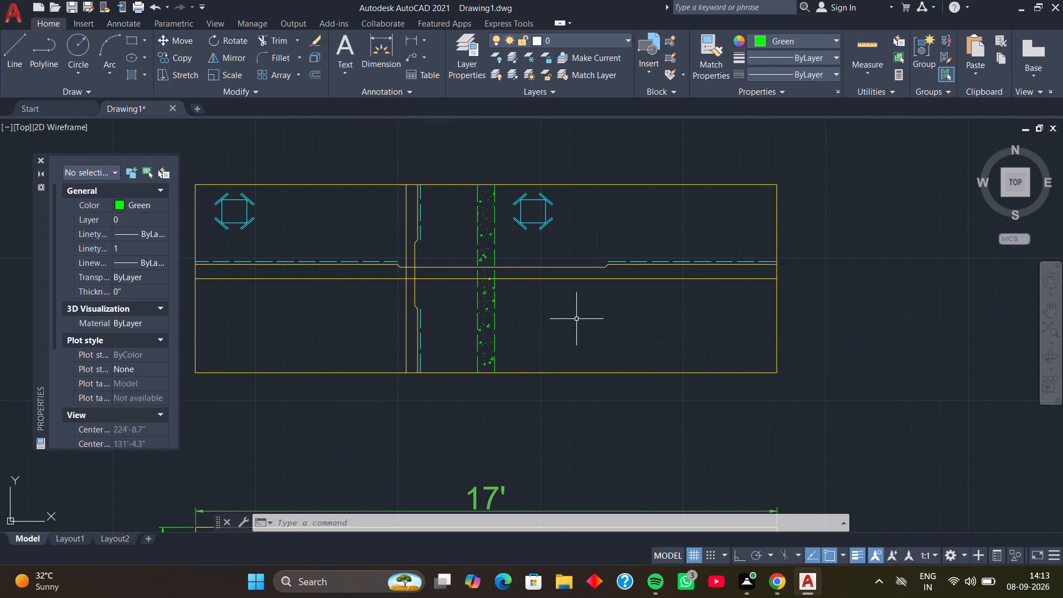
middle_click_drag(570, 319, 543, 329)
middle_click_drag(545, 327, 537, 327)
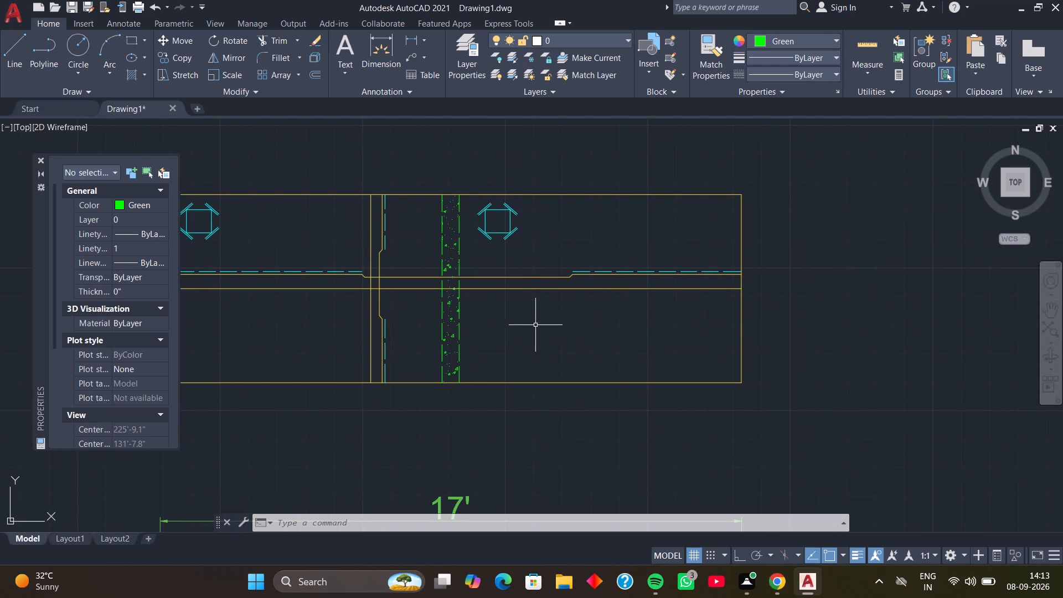
Add a multileader reading 10MM @5" C/C to the middle view's lower horizontal line, with its arrowhead beneath the right-hand crank.
type("ML")
key("d")
key("space")
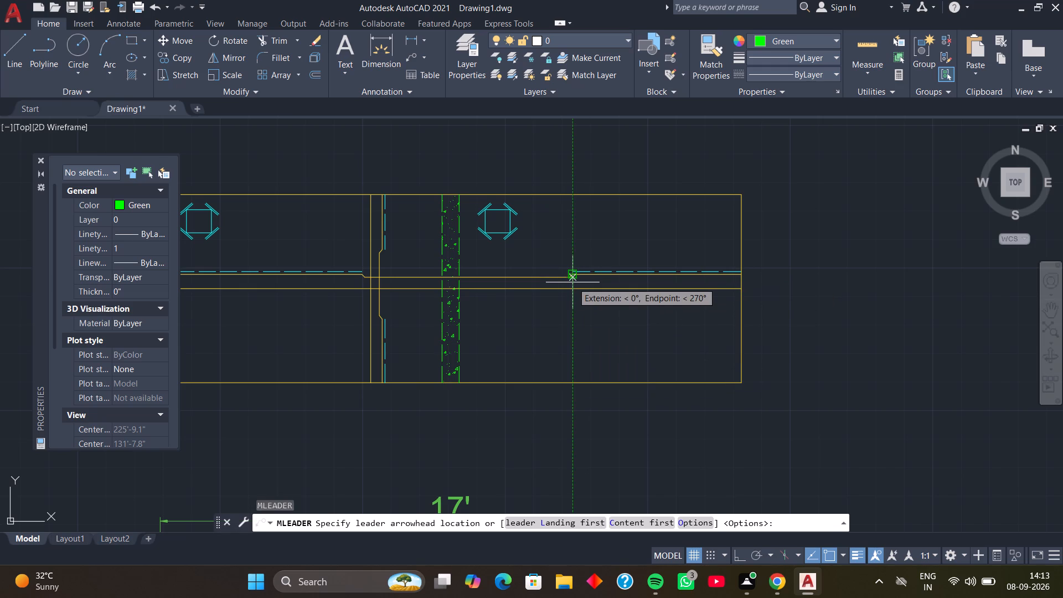
left_click(573, 286)
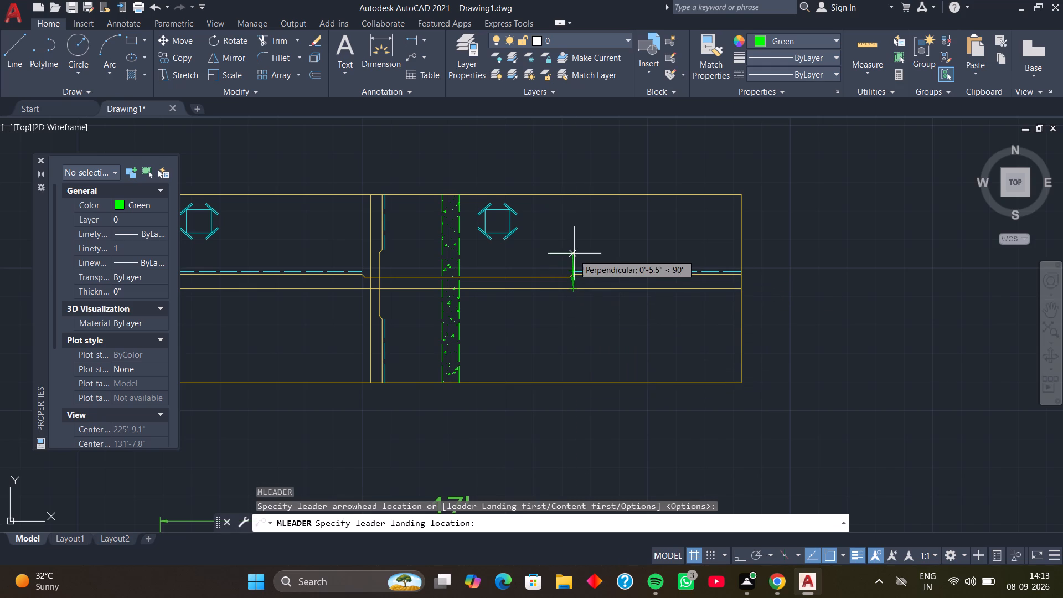
left_click(575, 252)
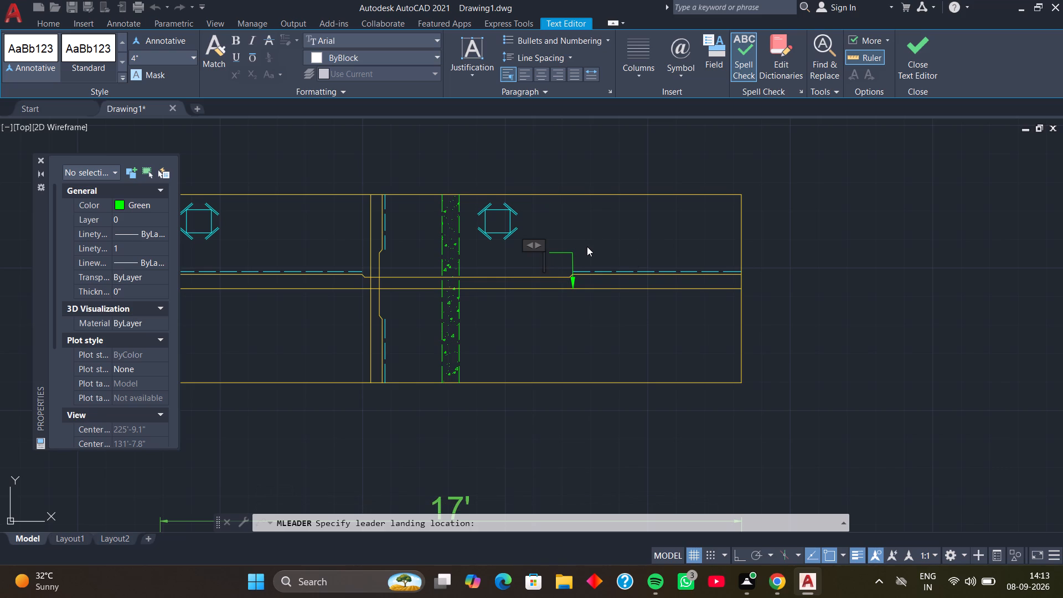
type("10")
type("MM")
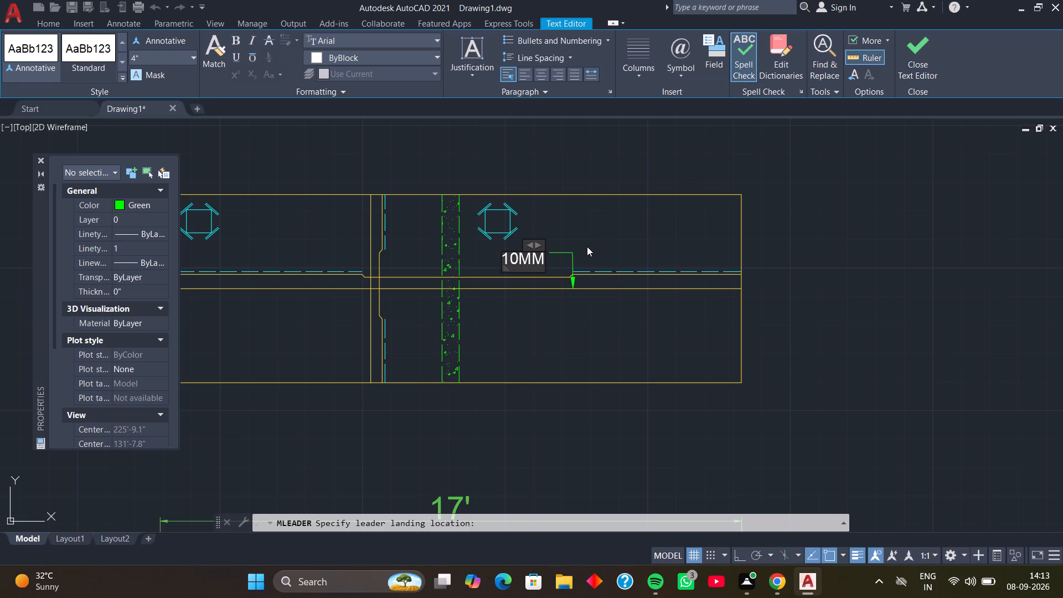
key("space")
key("shift+at")
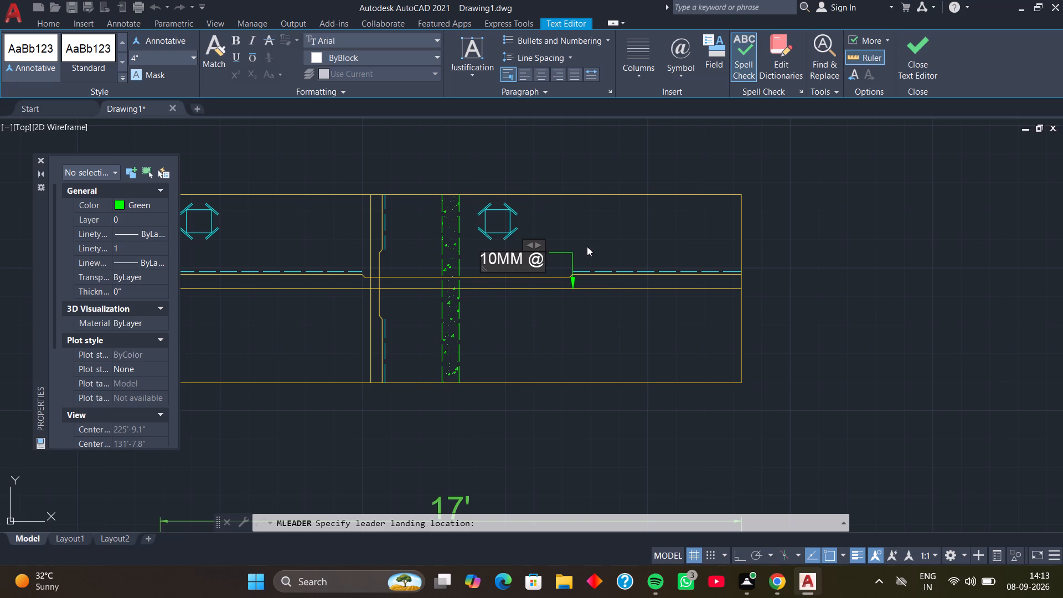
key("5")
type("\"")
key("space")
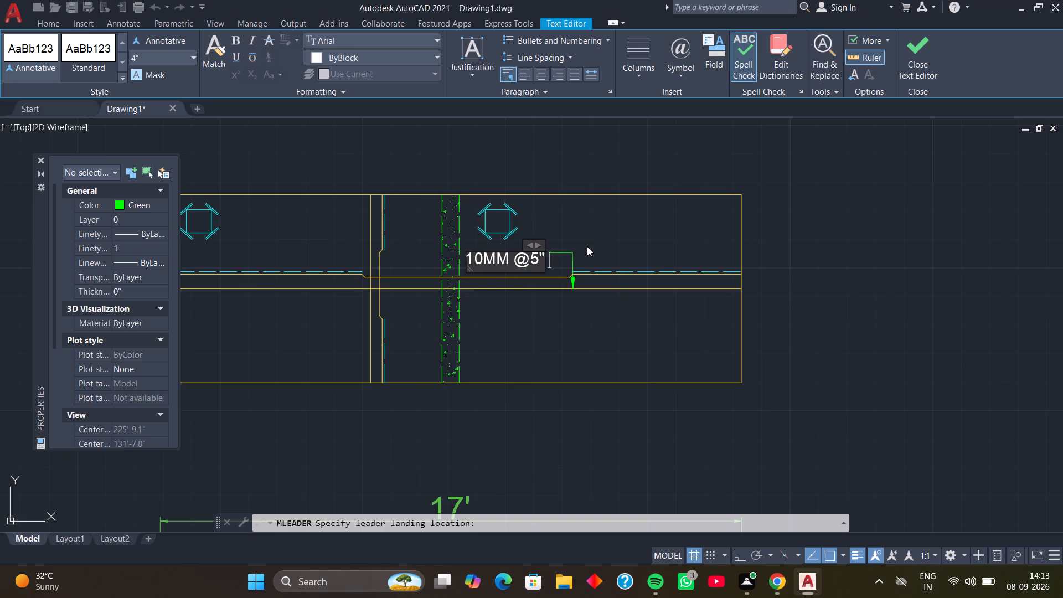
key("c")
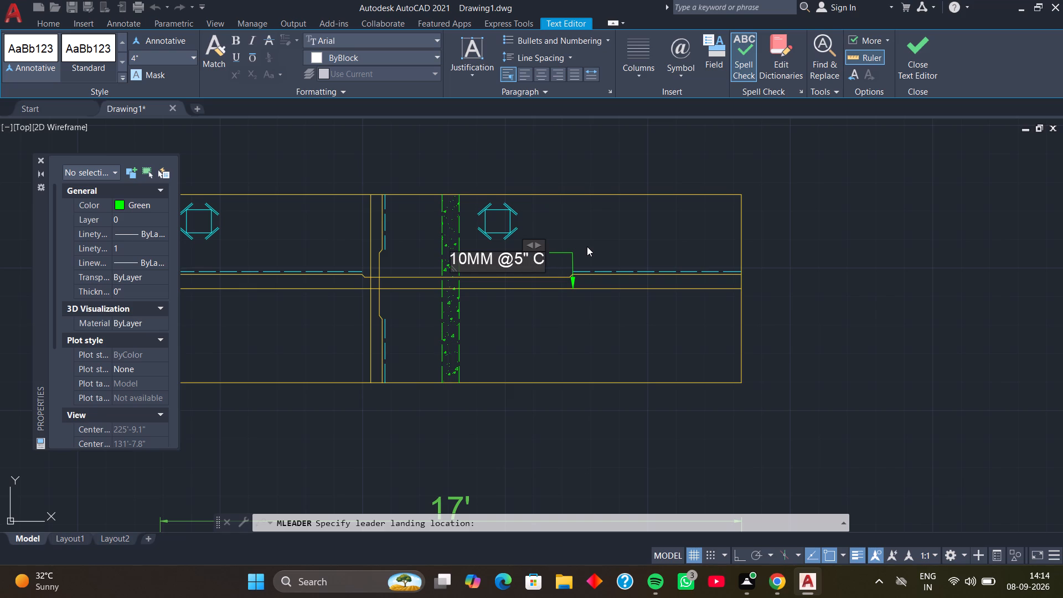
key("slash")
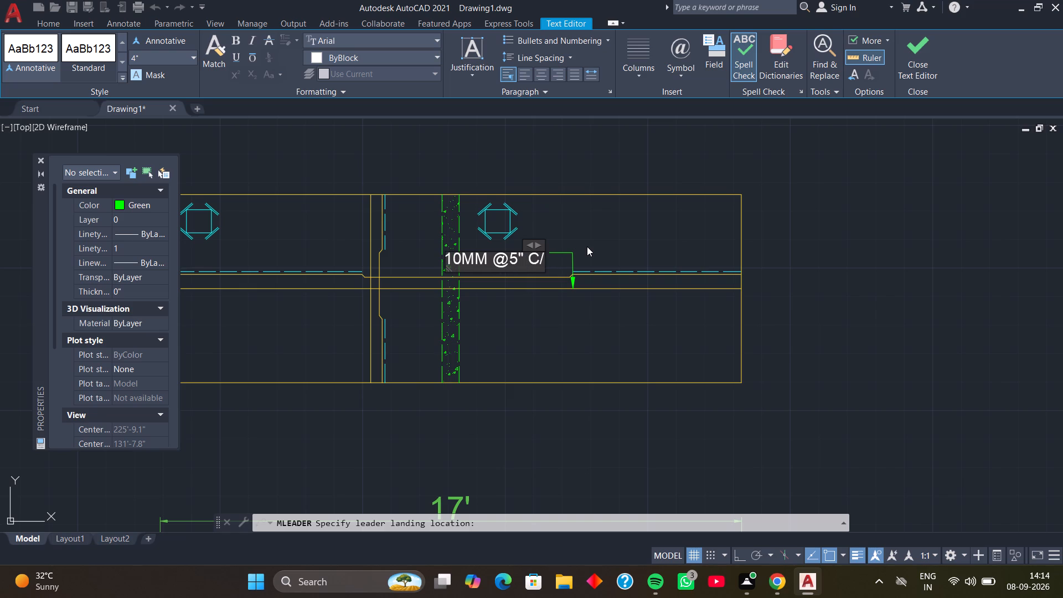
key("c")
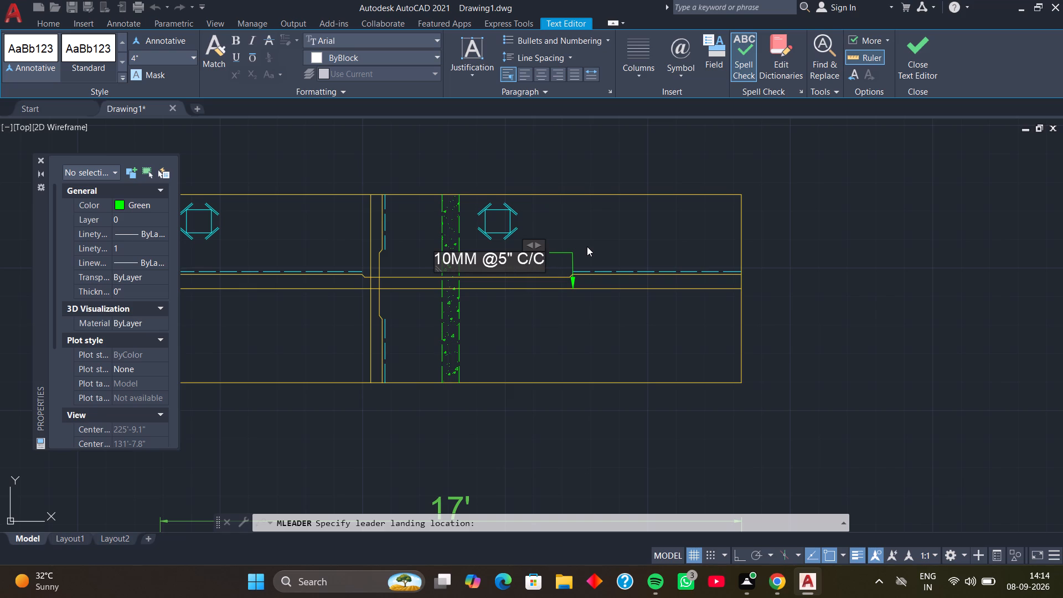
left_click(587, 246)
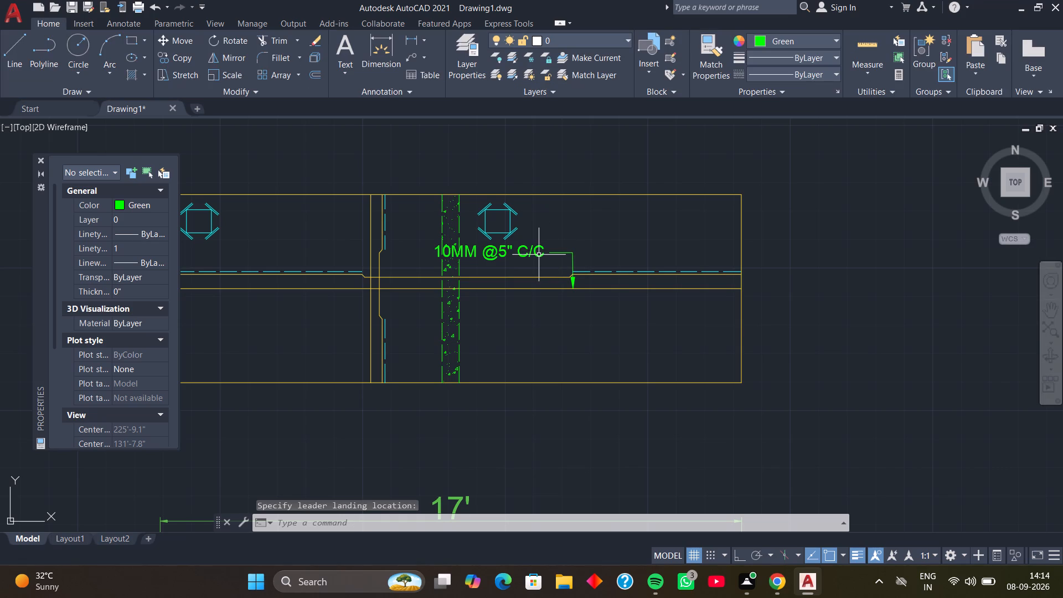
Move the 10MM @5" C/C leader text to the right of its arrowhead, just above the dashed line and clear of the partition hatch.
left_click(539, 255)
left_click(543, 243)
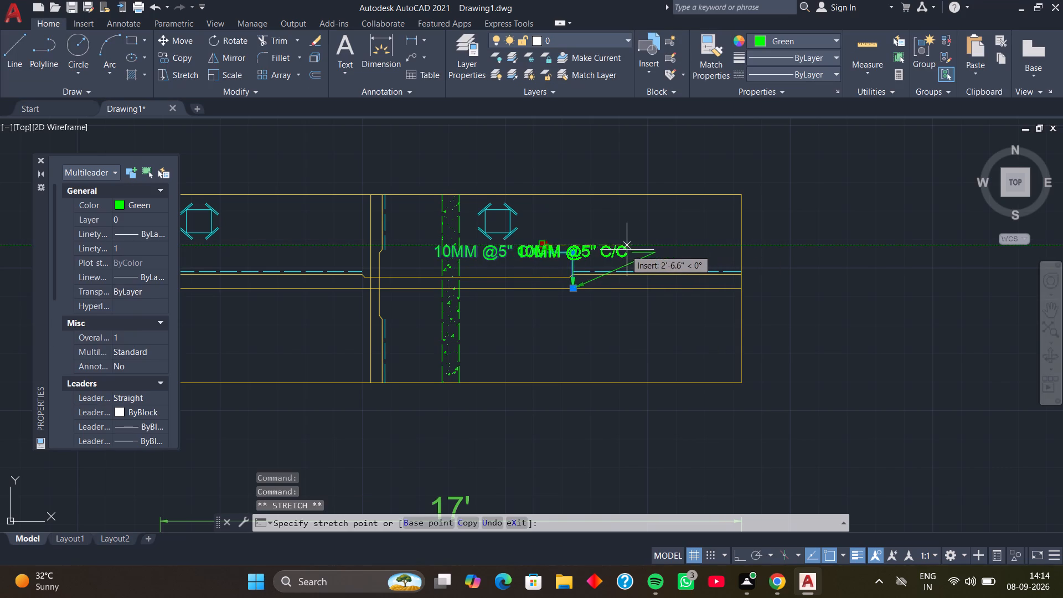
scroll(639, 254, "up", 1)
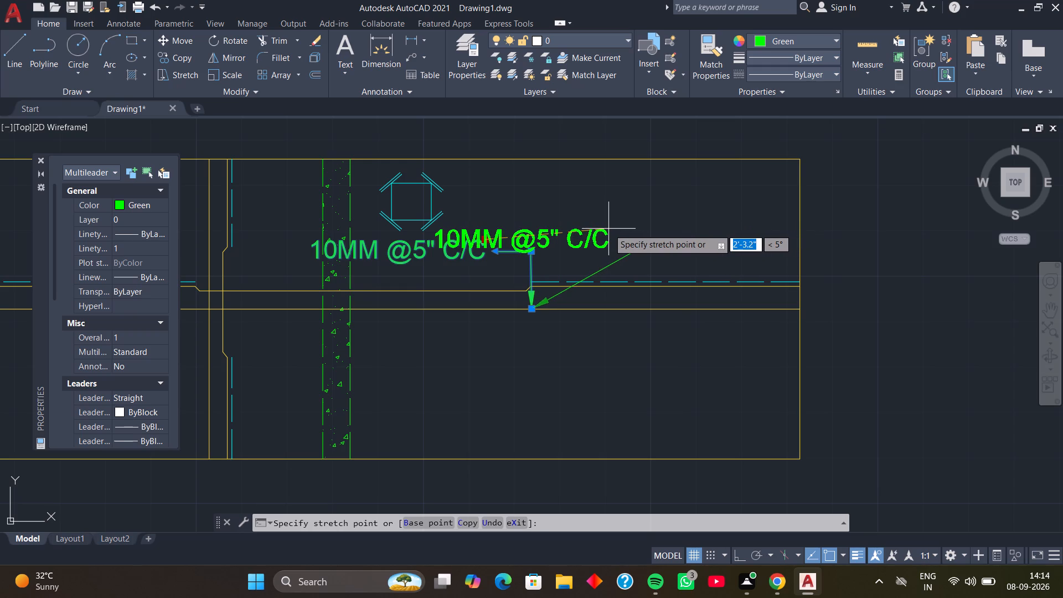
left_click(625, 254)
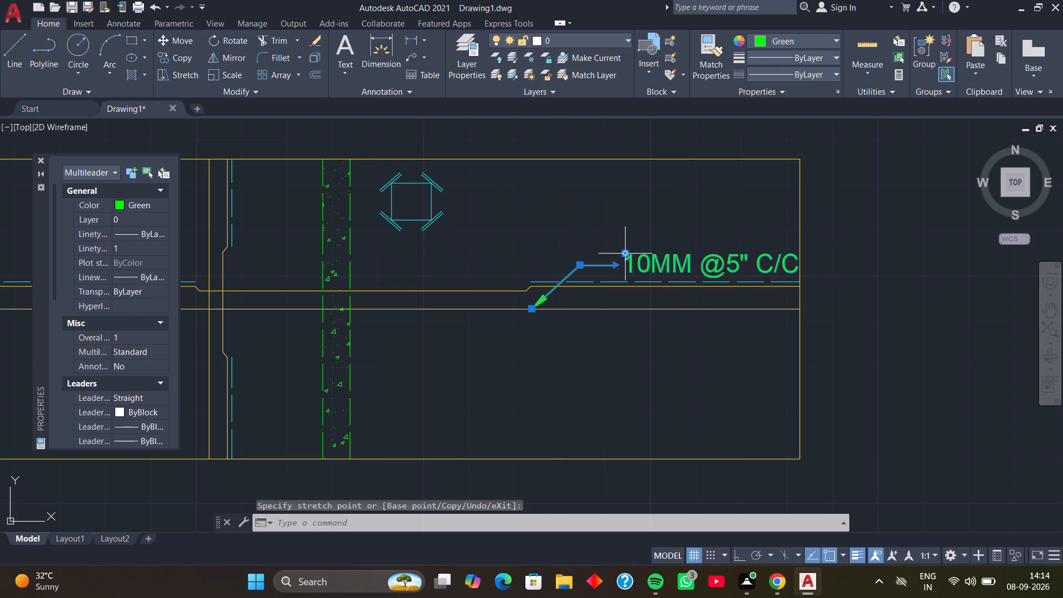
left_click(627, 252)
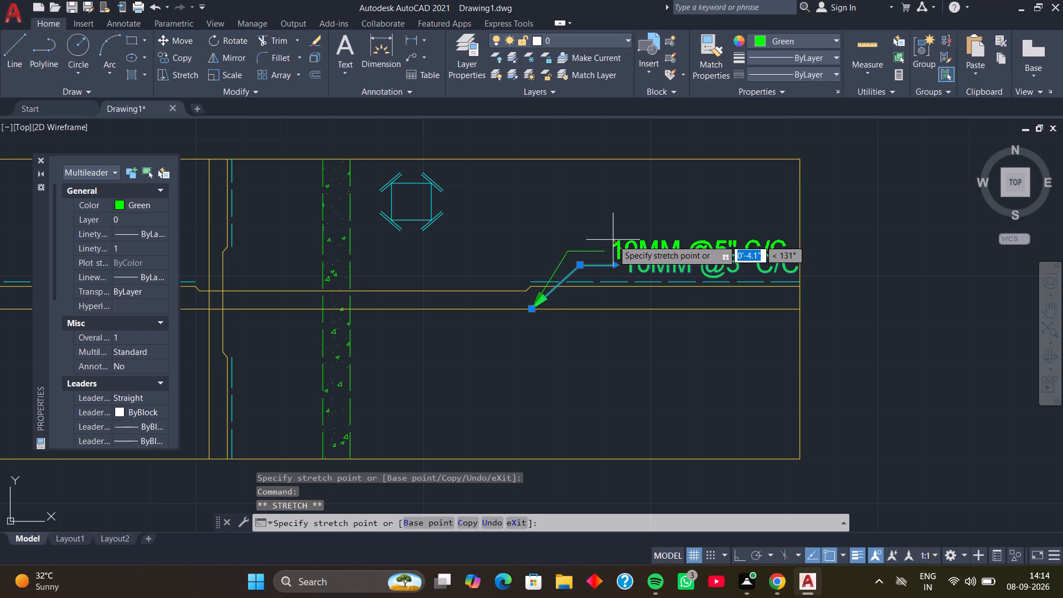
left_click(613, 240)
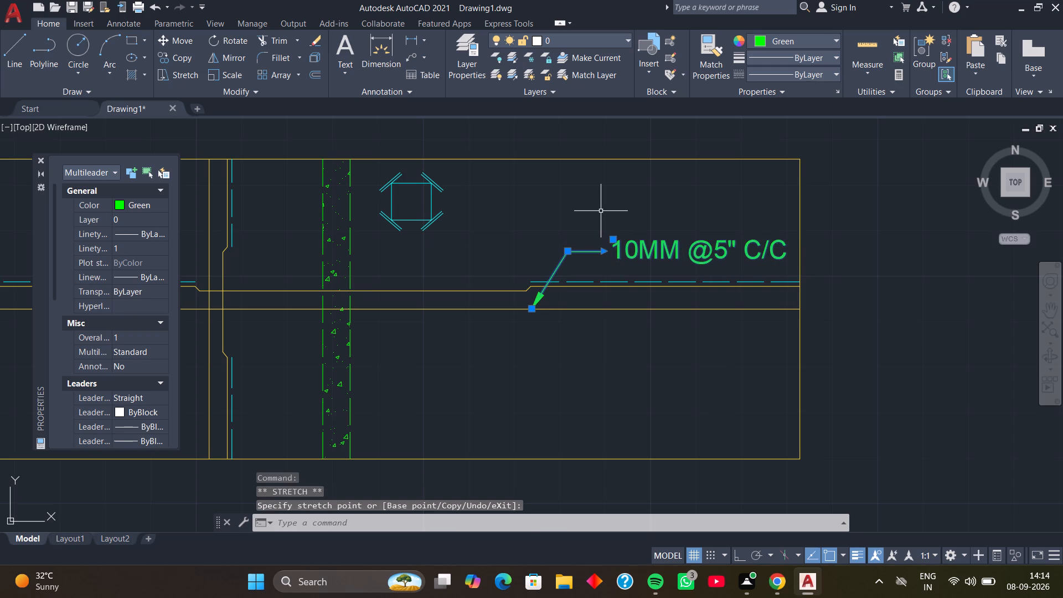
key("space")
key("Escape")
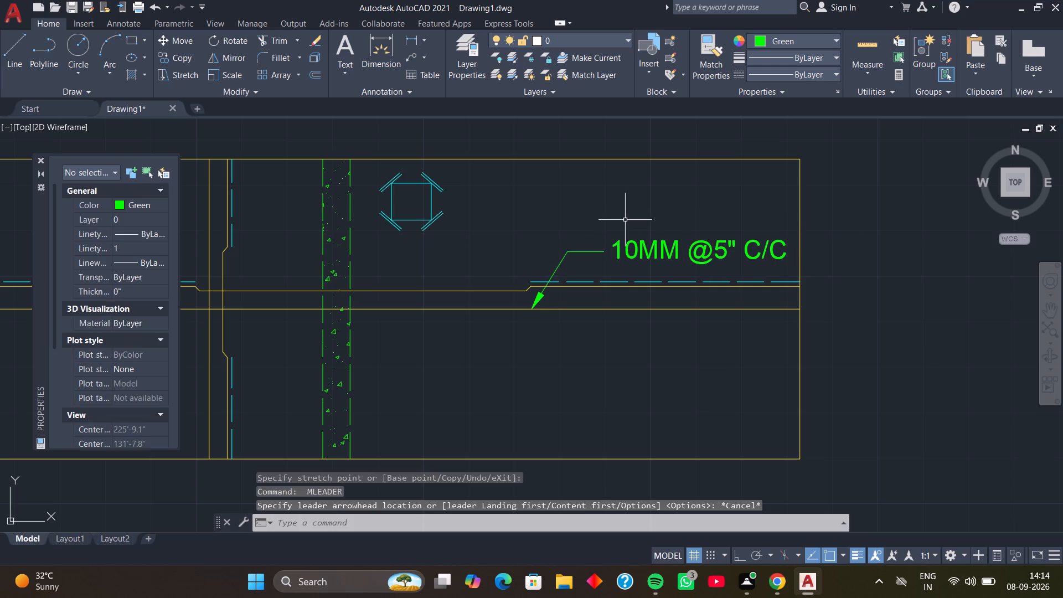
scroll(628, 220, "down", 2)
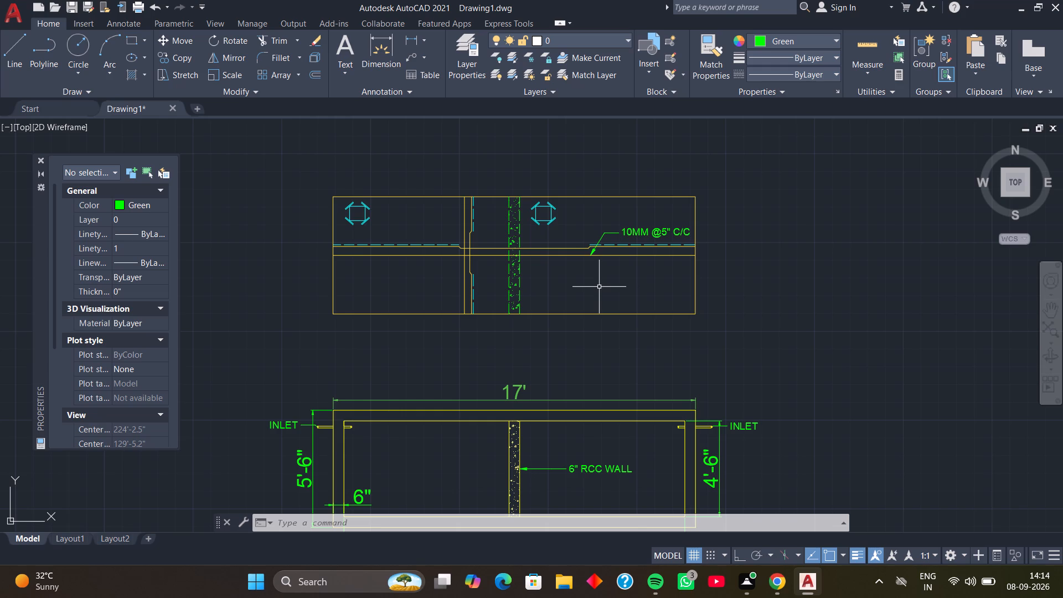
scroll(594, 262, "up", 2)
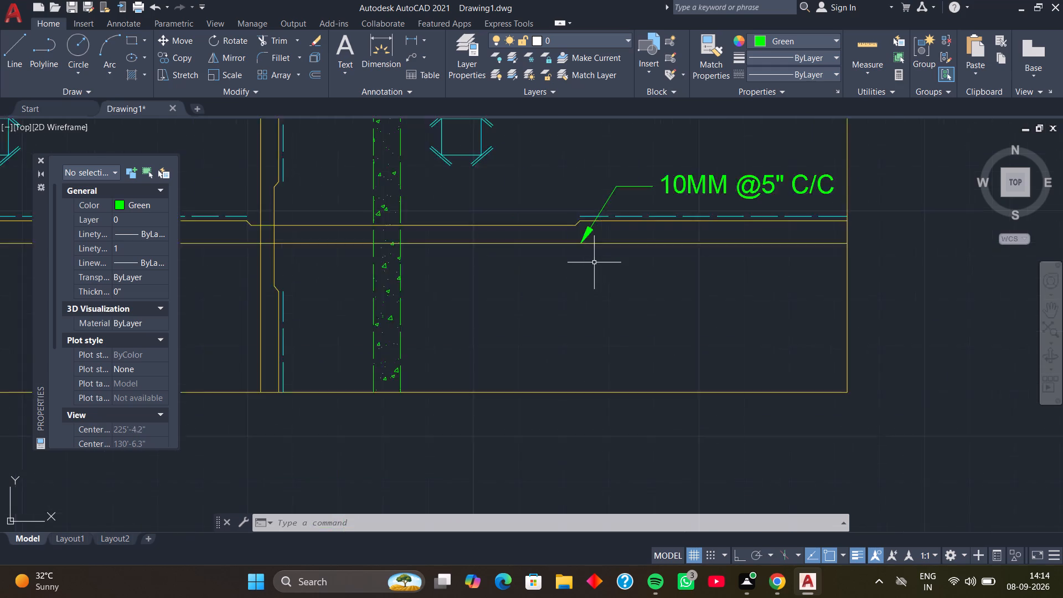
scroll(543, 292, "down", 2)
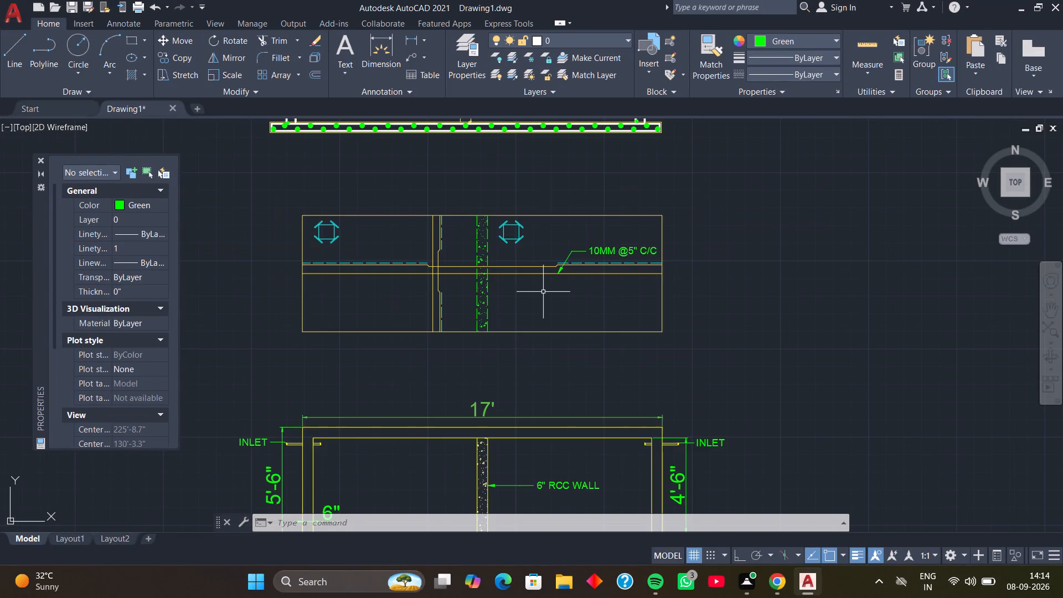
Add a linear dimension for the middle view's overall length, placed just above its top edge.
middle_click_drag(545, 306, 615, 281)
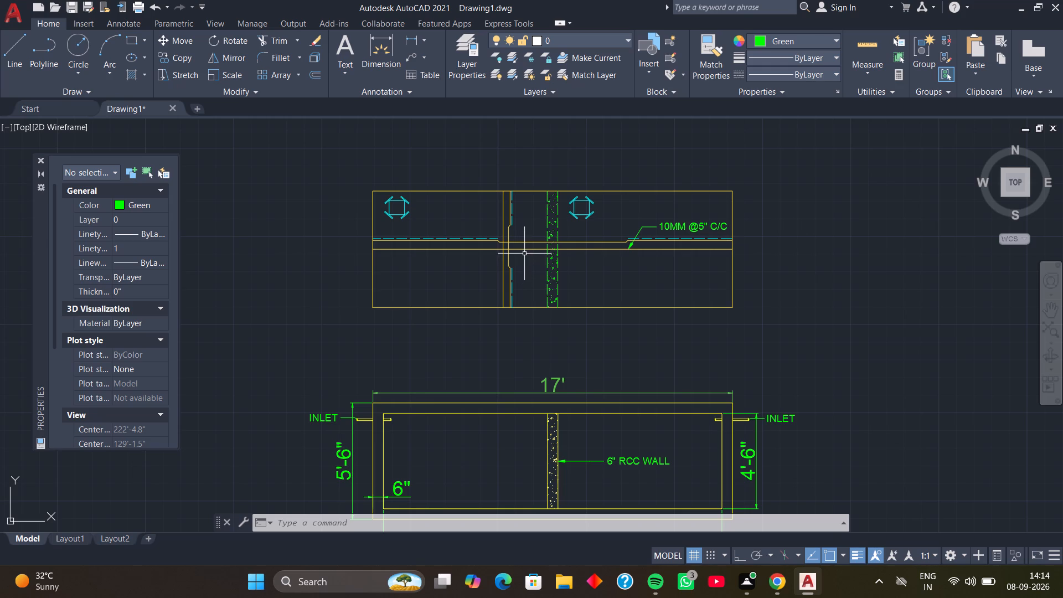
scroll(525, 253, "up", 2)
middle_click_drag(514, 268, 575, 362)
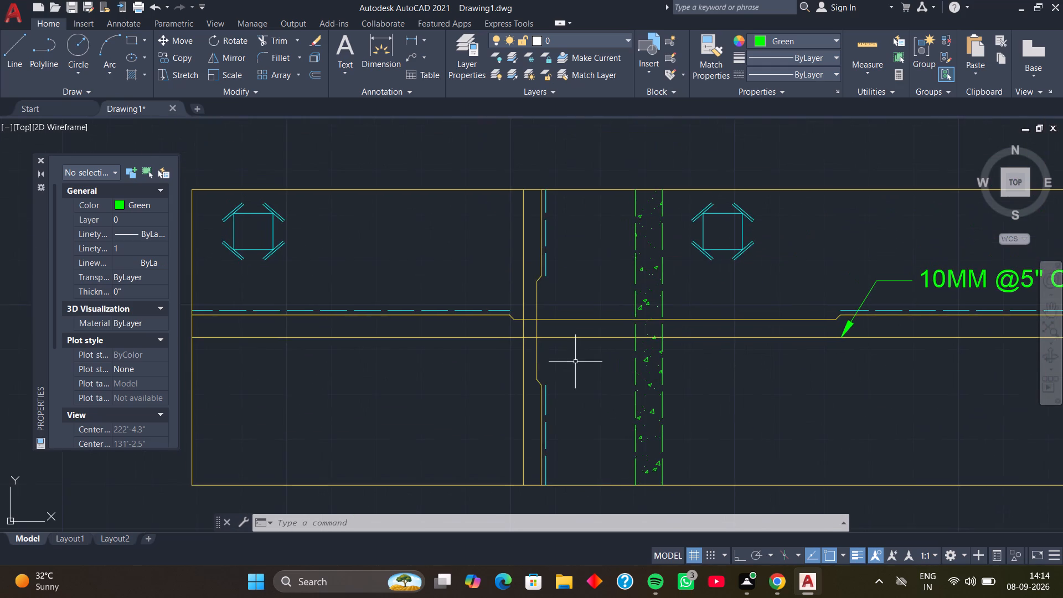
middle_click_drag(523, 283, 575, 305)
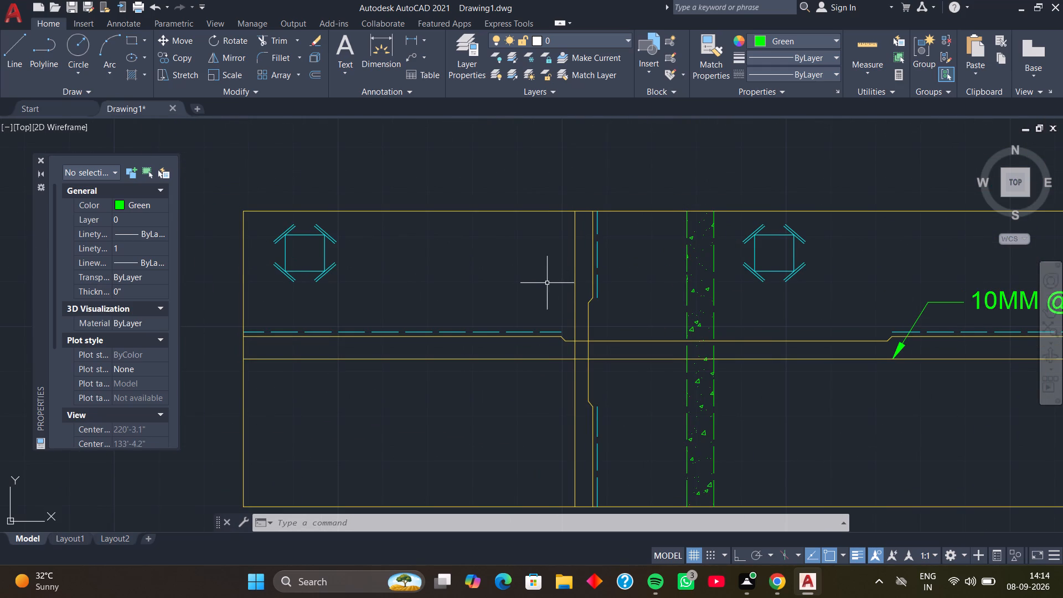
scroll(615, 281, "down", 1)
middle_click_drag(625, 219, 489, 318)
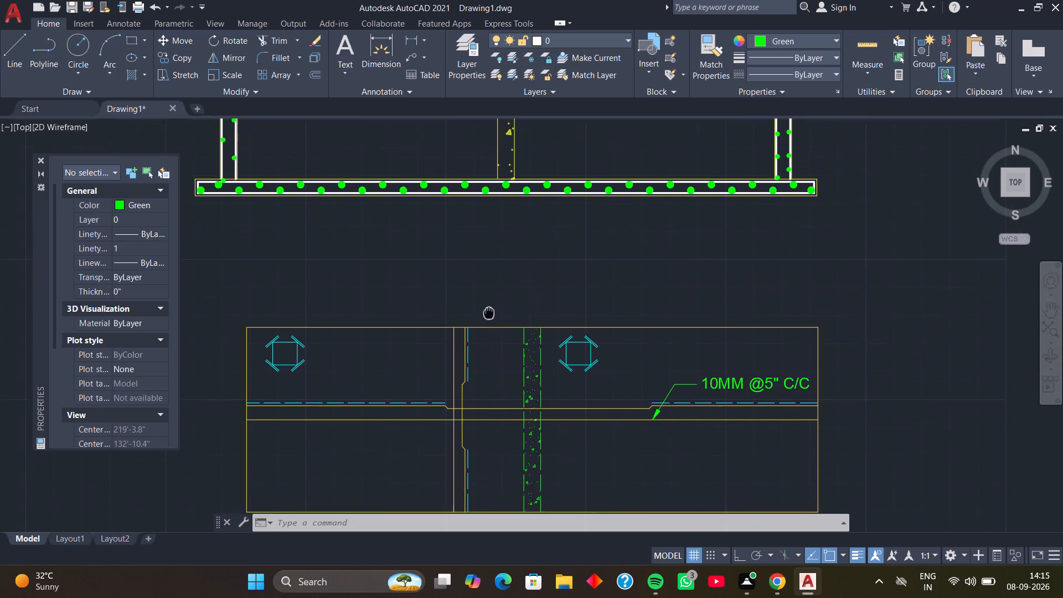
middle_click_drag(489, 318, 488, 330)
middle_click_drag(503, 285, 512, 276)
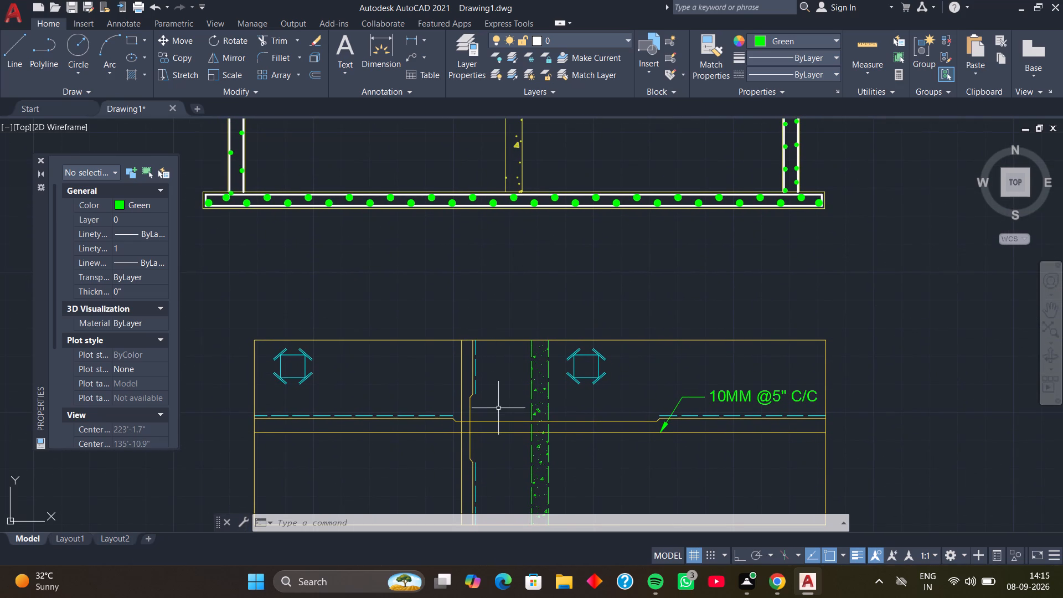
middle_click_drag(501, 401, 512, 317)
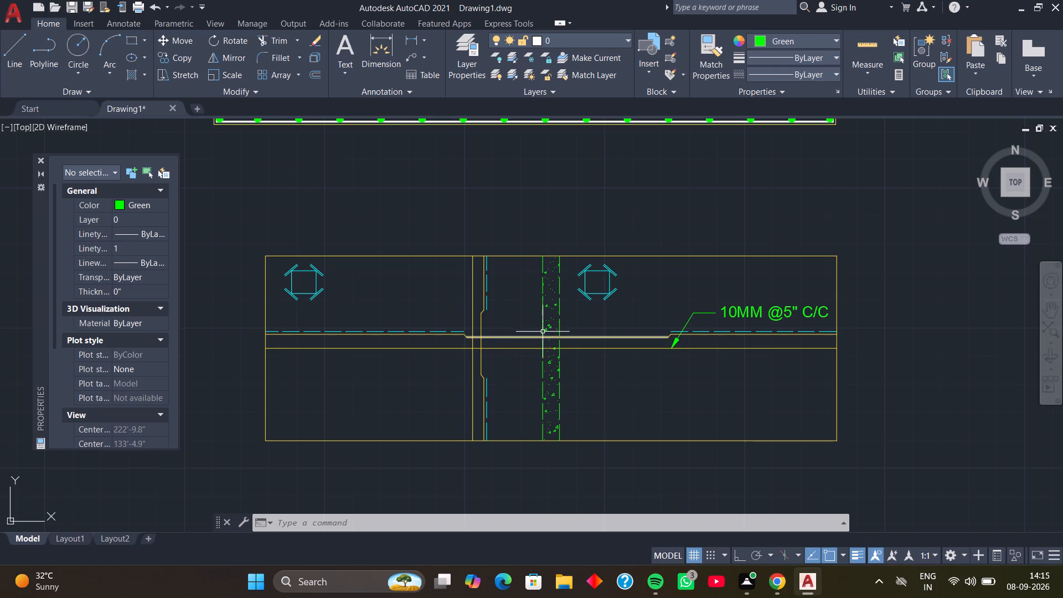
left_click(412, 44)
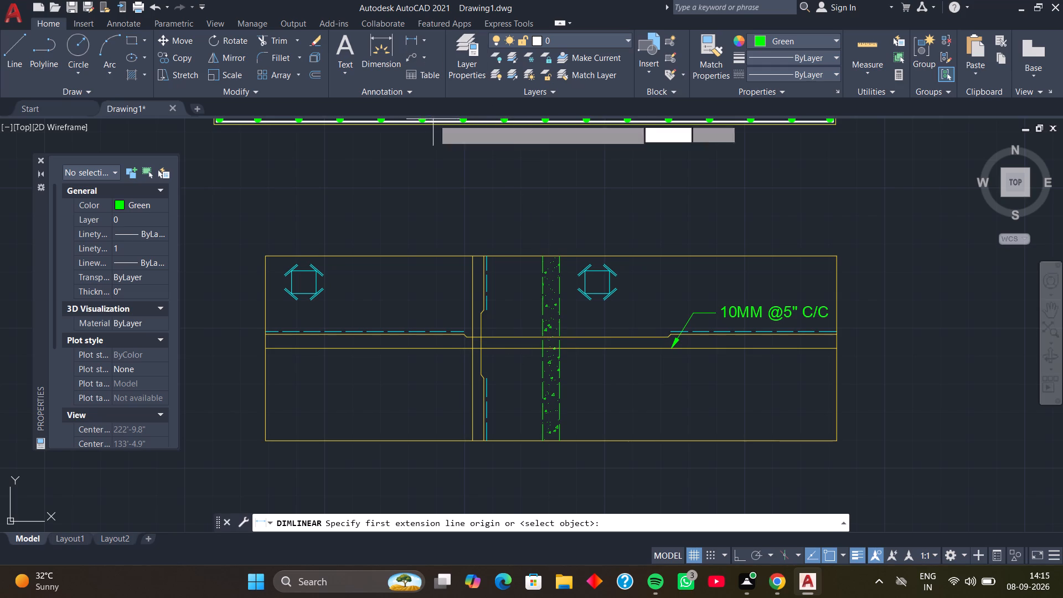
key("space")
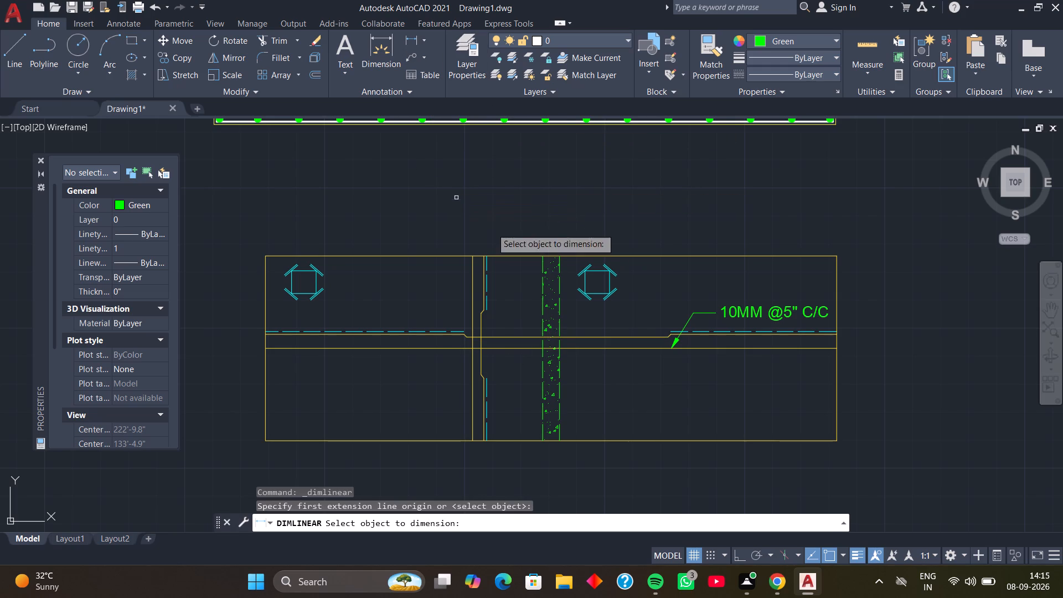
left_click(513, 256)
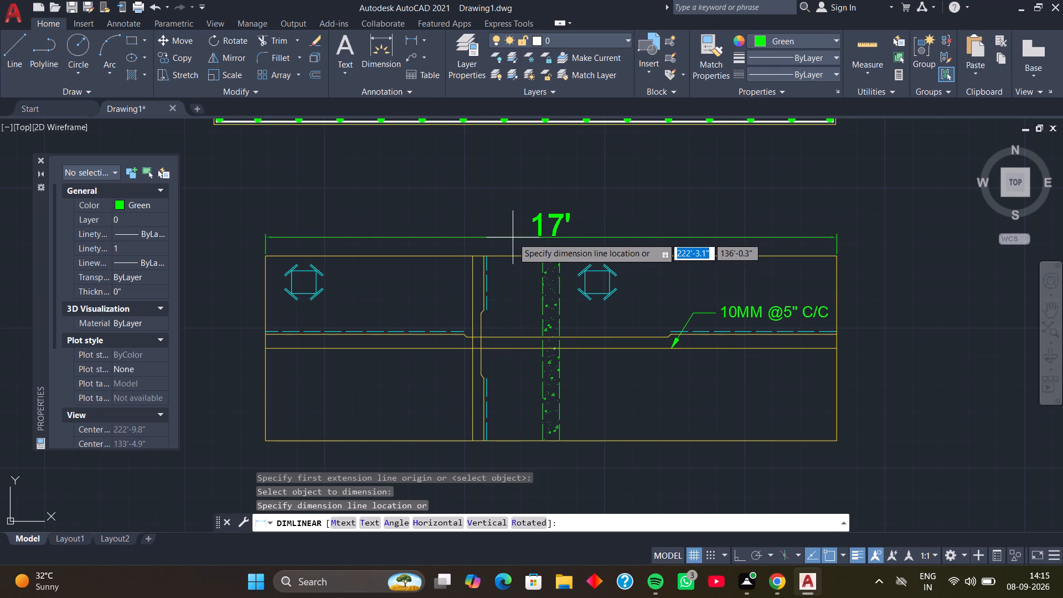
left_click(513, 238)
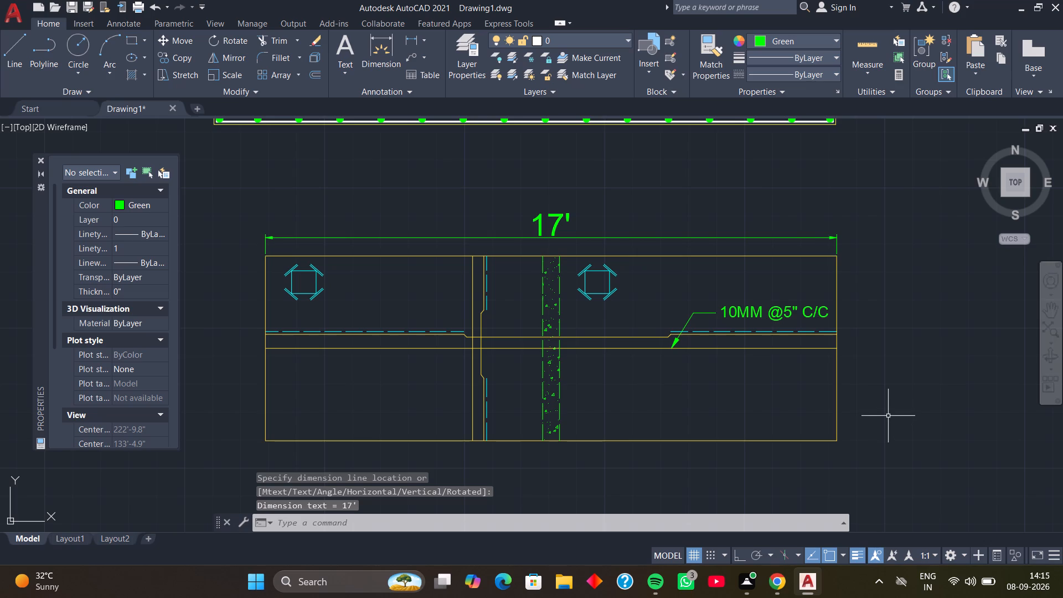
Add a linear dimension for the middle view's overall height, placed clear of its right-hand edge.
key("space")
key("space")
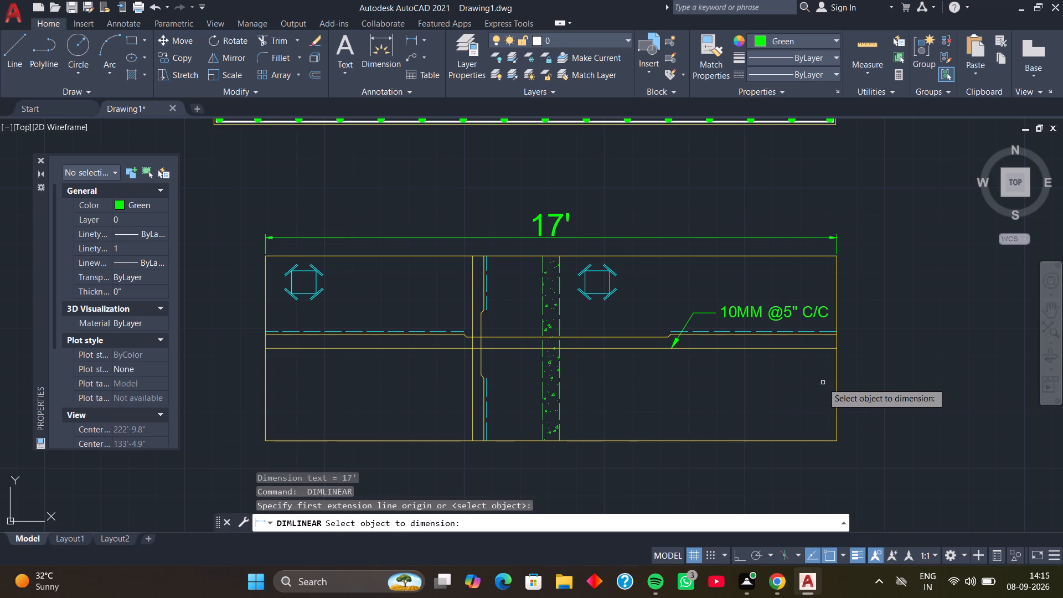
left_click(836, 375)
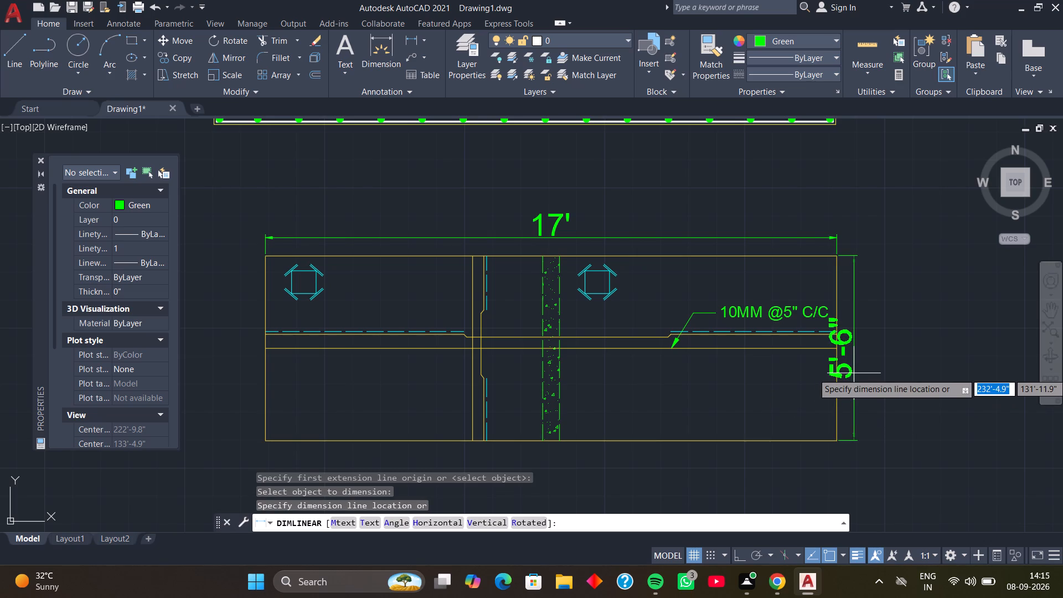
left_click(892, 368)
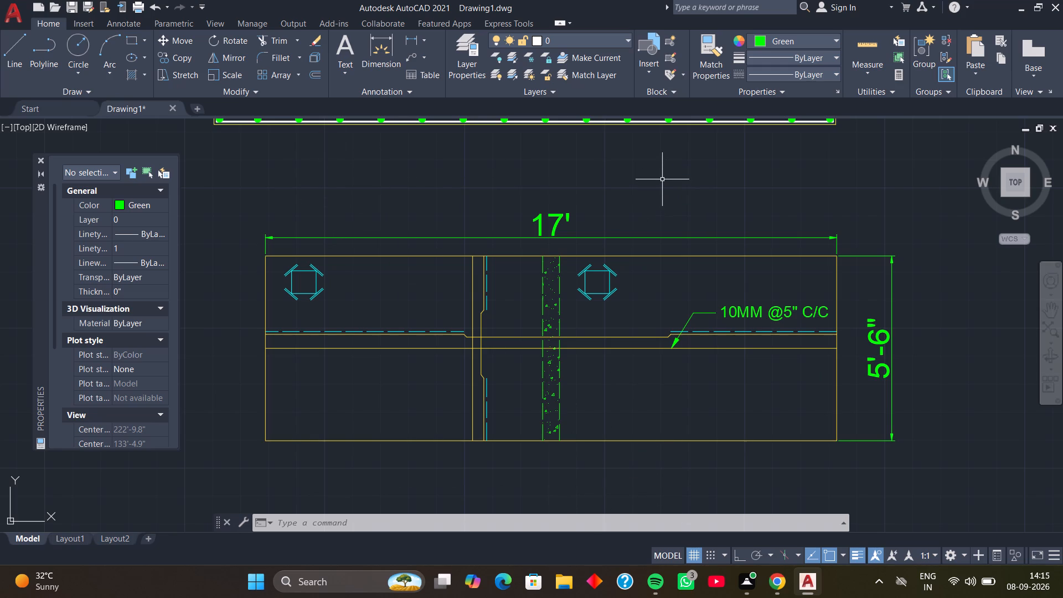
Examine the middle view's annotations against the section above and the plan below to see which labels are missing.
middle_click_drag(658, 181, 603, 288)
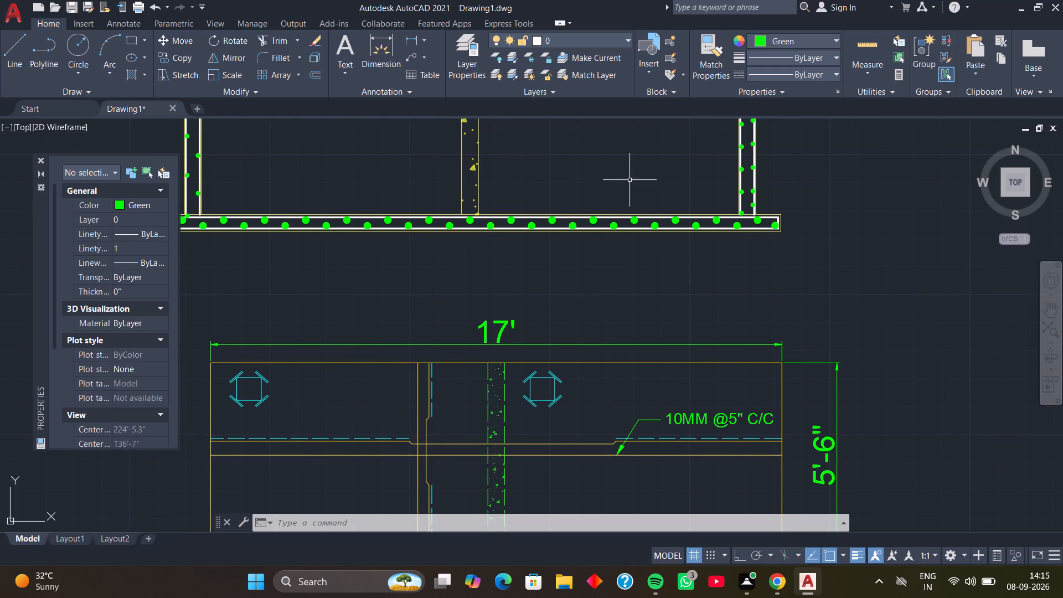
middle_click_drag(622, 181, 546, 195)
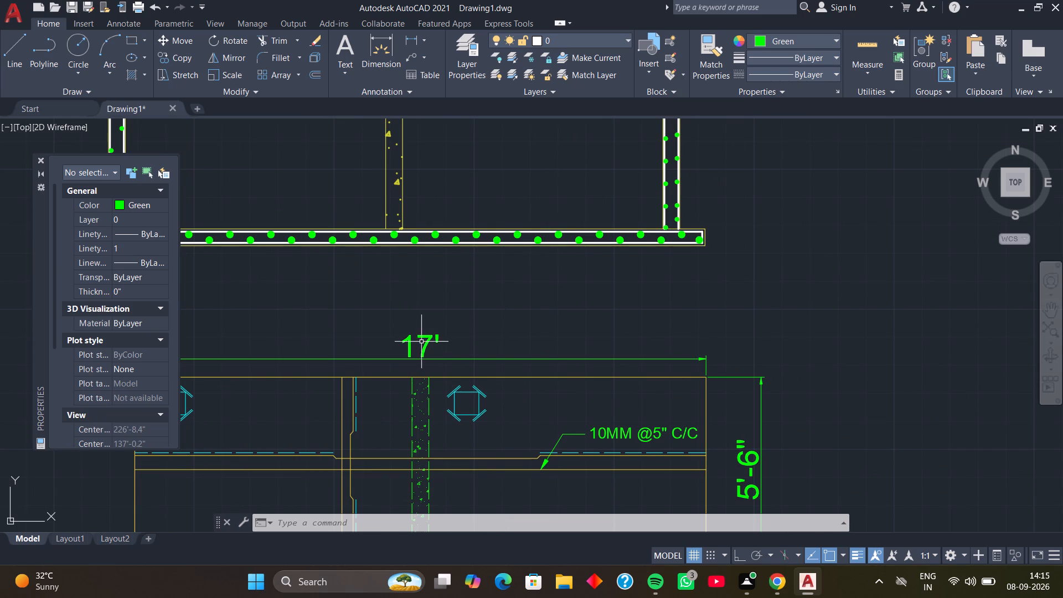
middle_click_drag(391, 331, 507, 306)
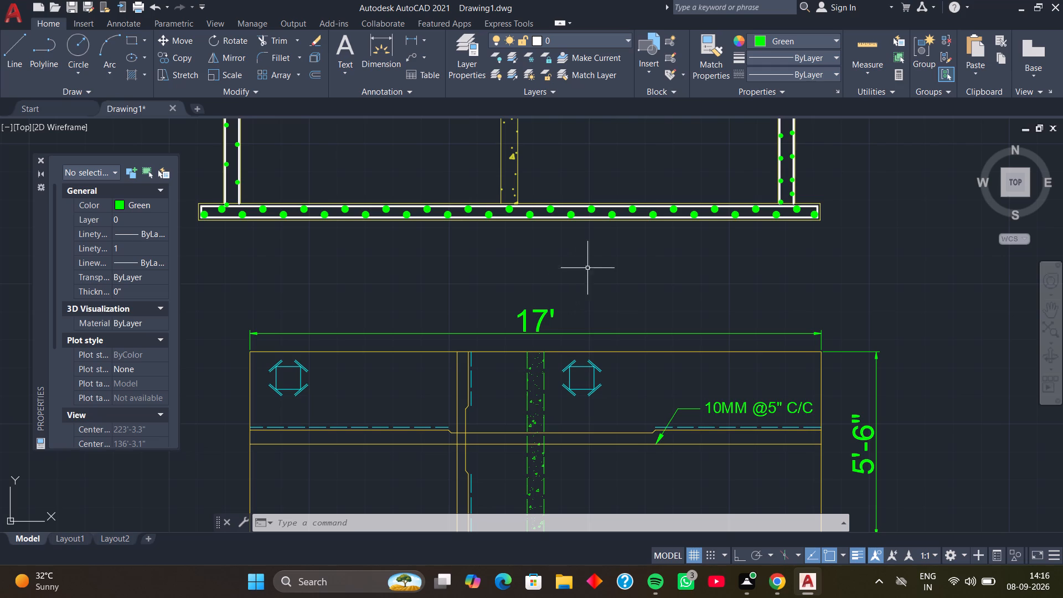
middle_click_drag(649, 281, 642, 241)
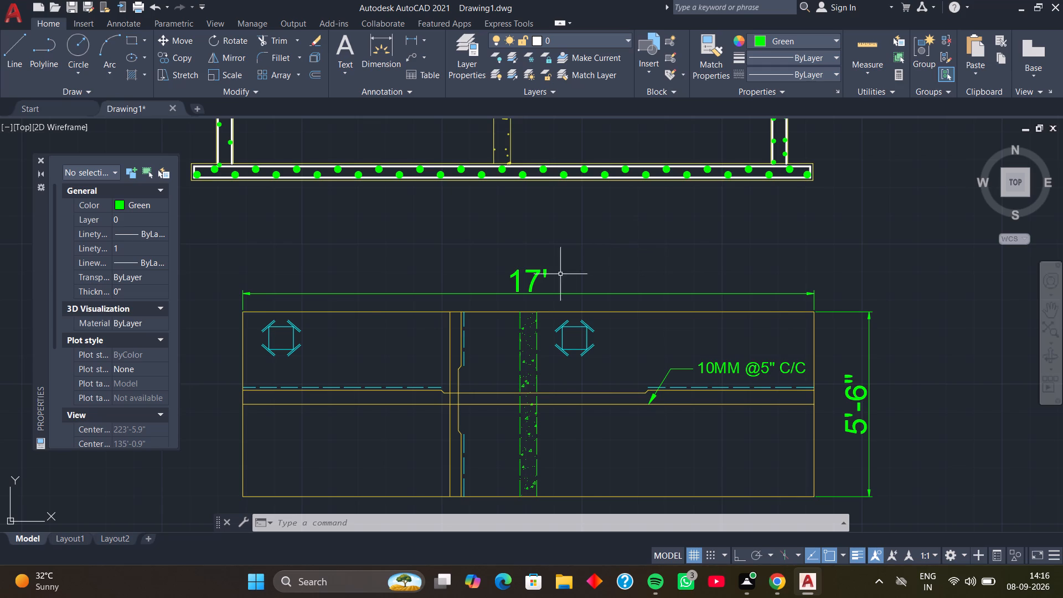
scroll(544, 287, "down", 1)
middle_click_drag(548, 303, 564, 259)
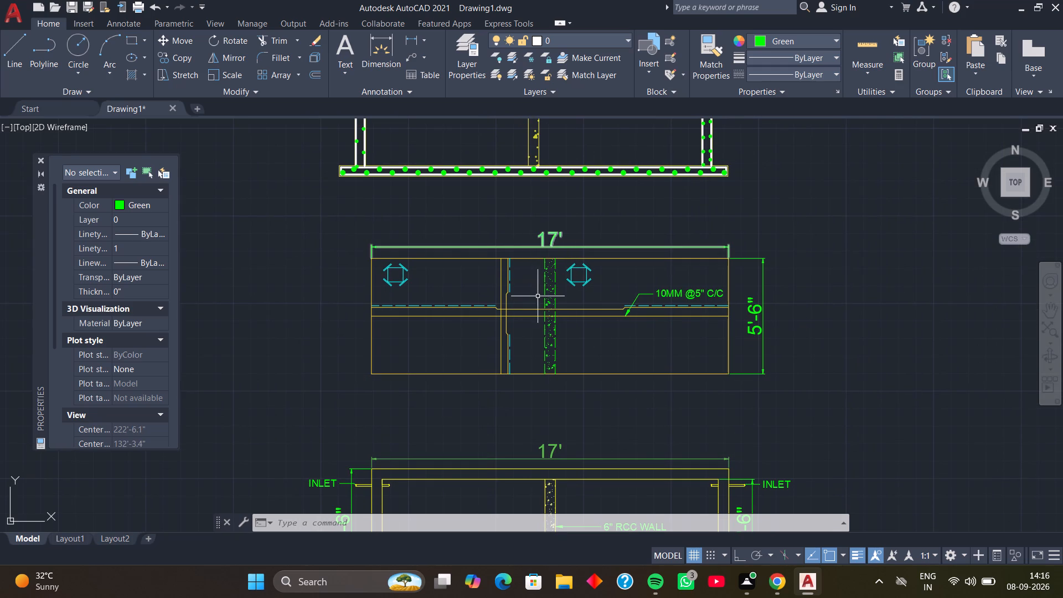
middle_click_drag(539, 379, 571, 357)
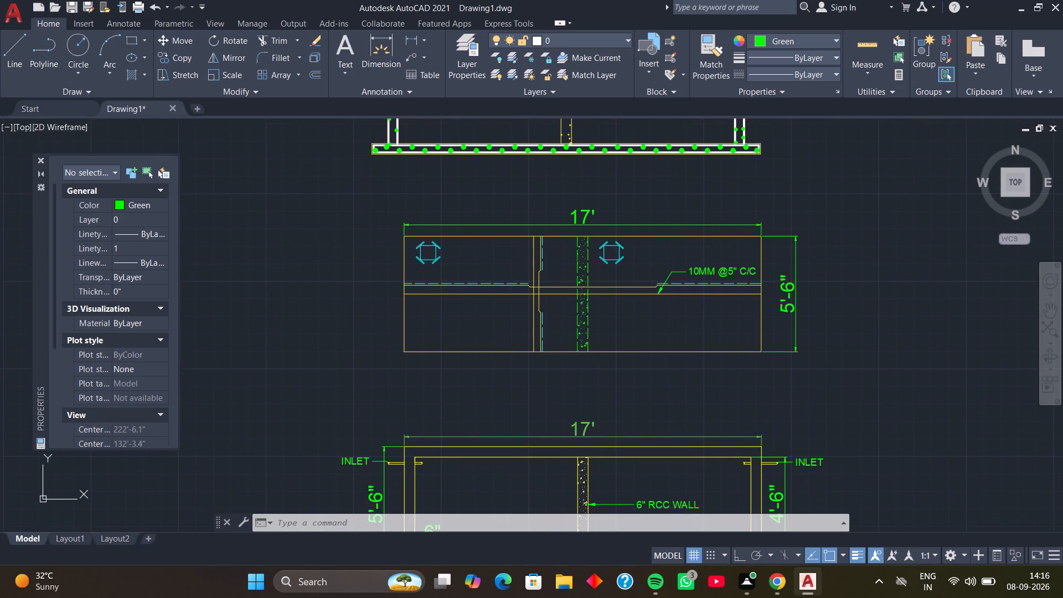
Add a multileader reading PARTITION WALL from the right edge of the middle view's hatched partition, below the horizontal lines.
scroll(481, 316, "up", 1)
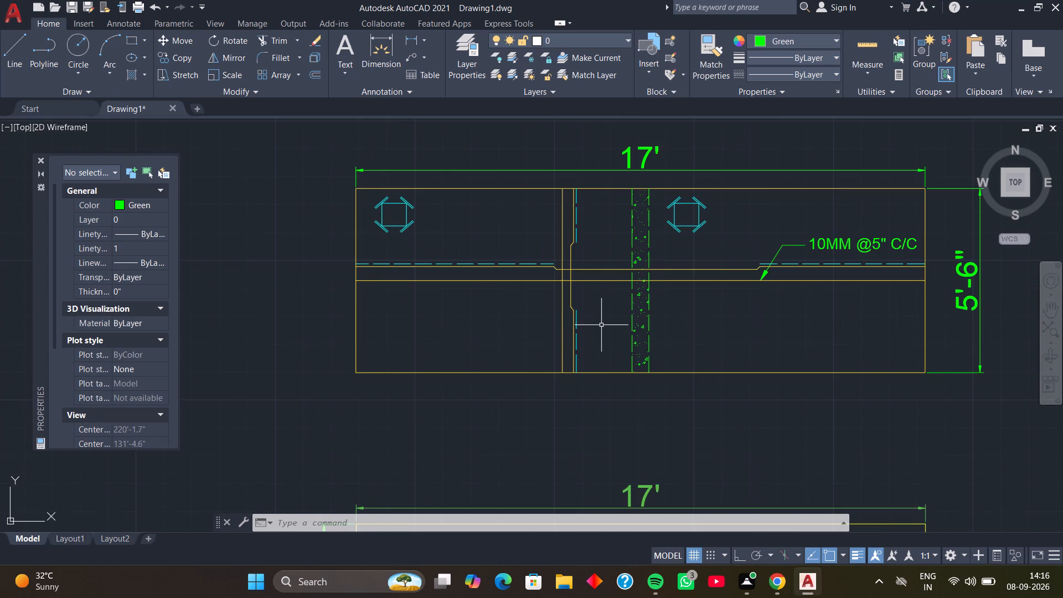
middle_click_drag(590, 326, 496, 327)
scroll(529, 330, "up", 2)
middle_click_drag(627, 309, 582, 328)
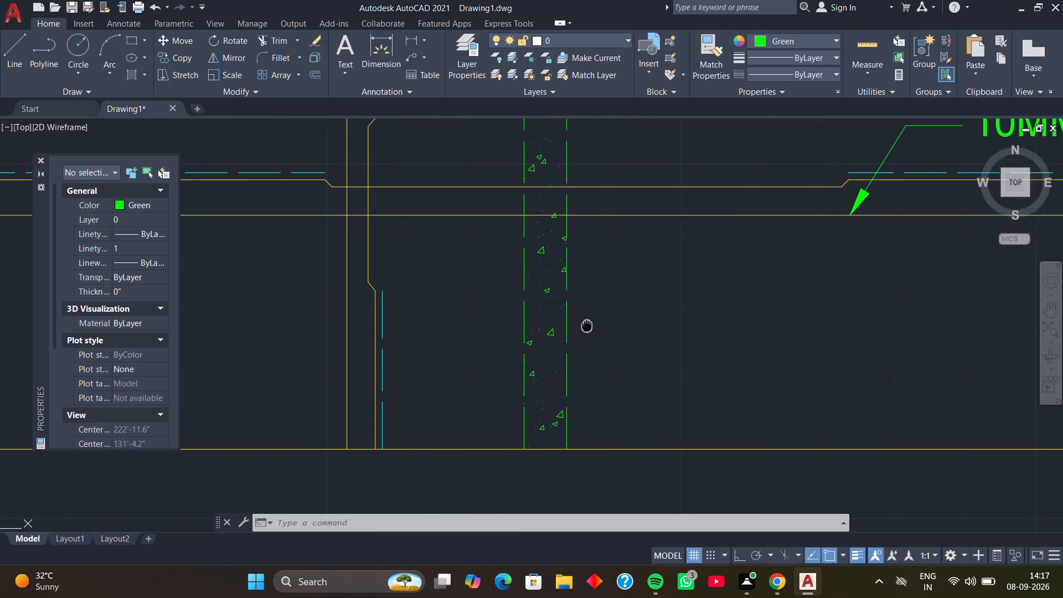
middle_click_drag(582, 328, 512, 365)
type("ML")
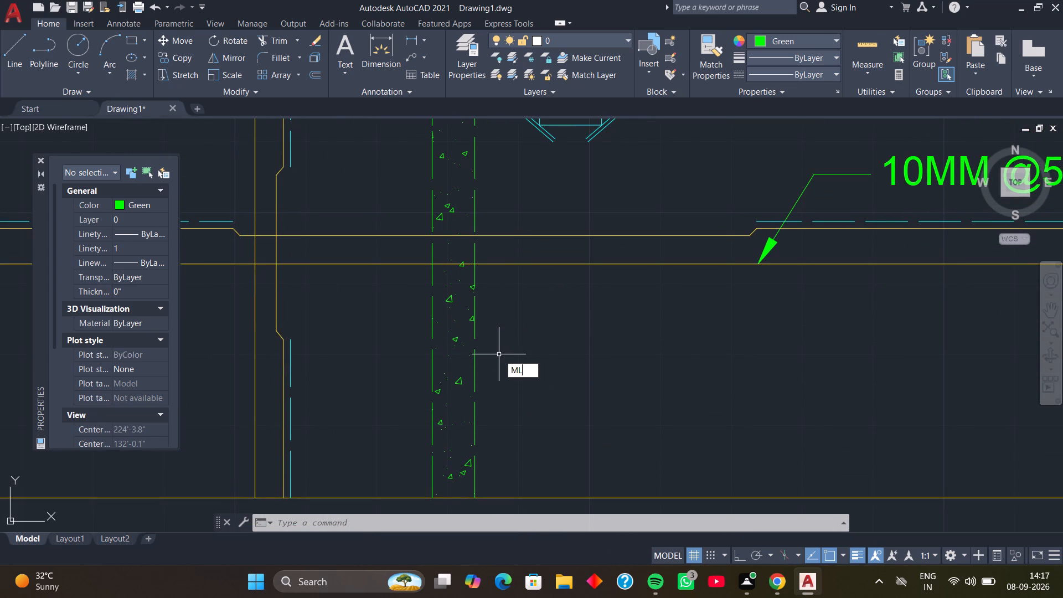
key("d")
key("space")
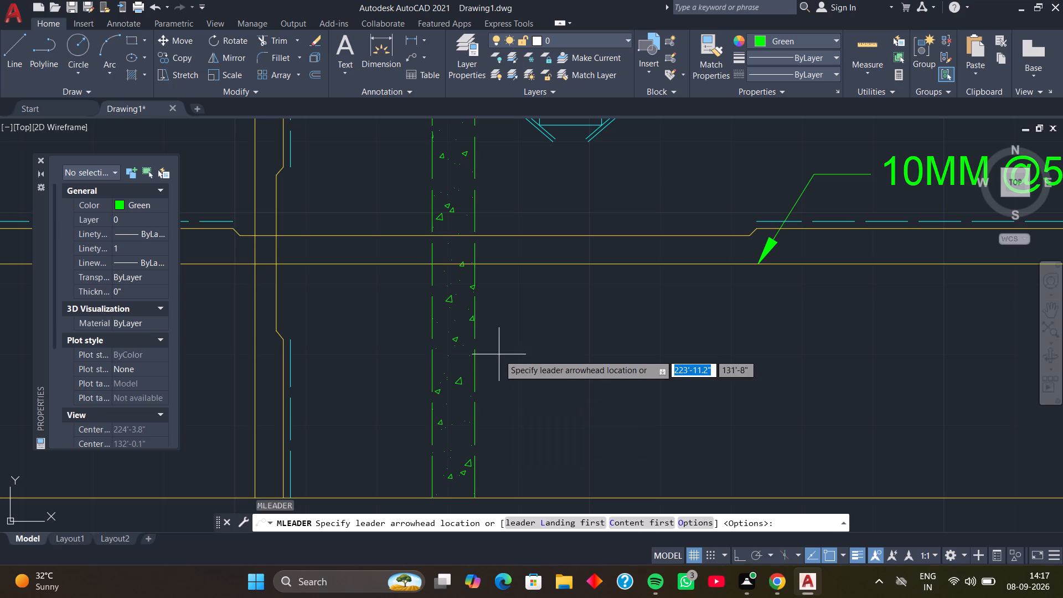
left_click(474, 361)
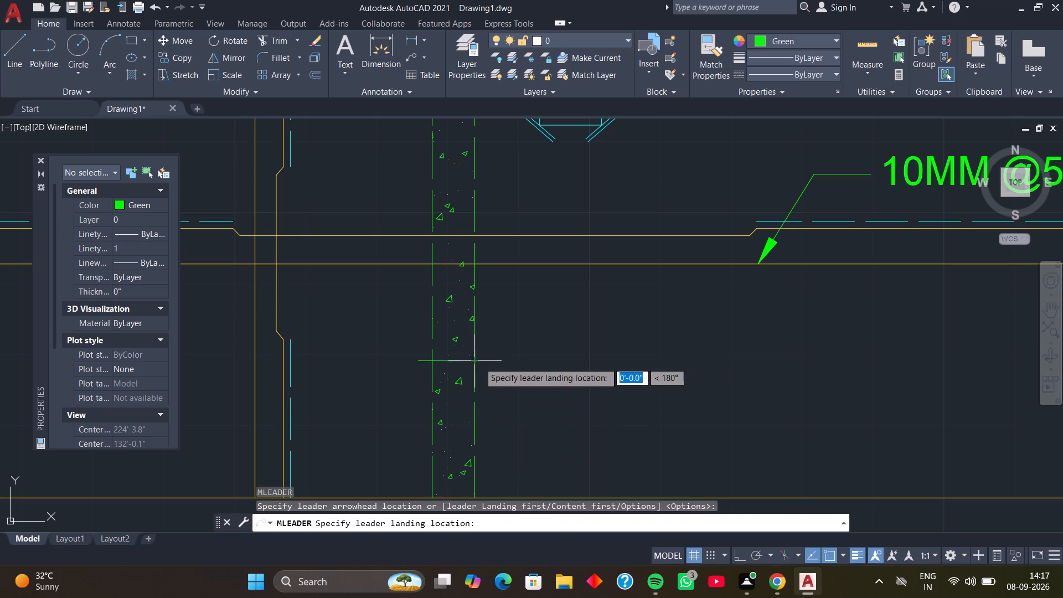
left_click(548, 365)
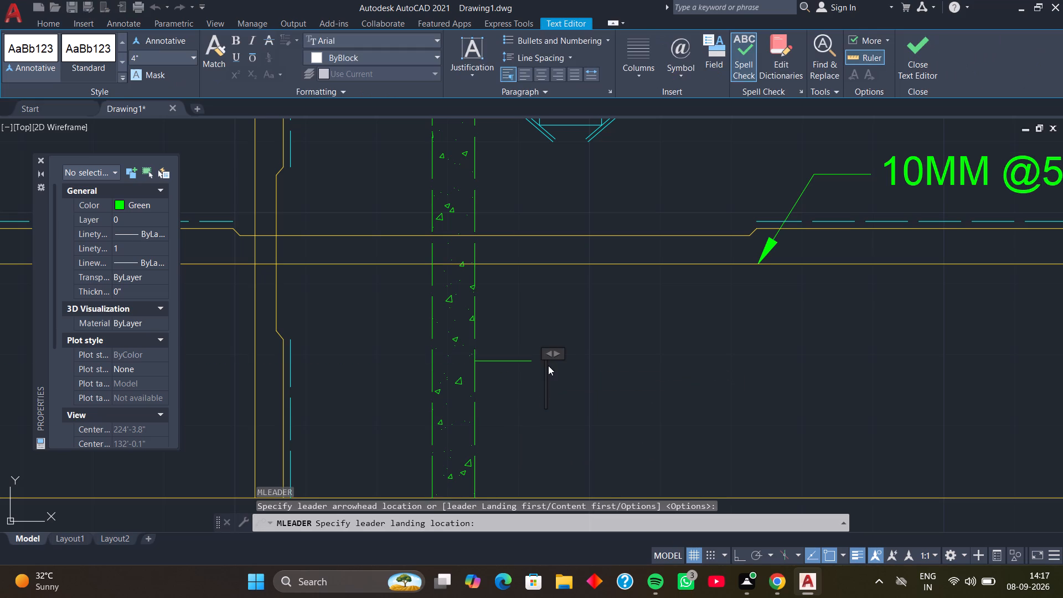
key("p")
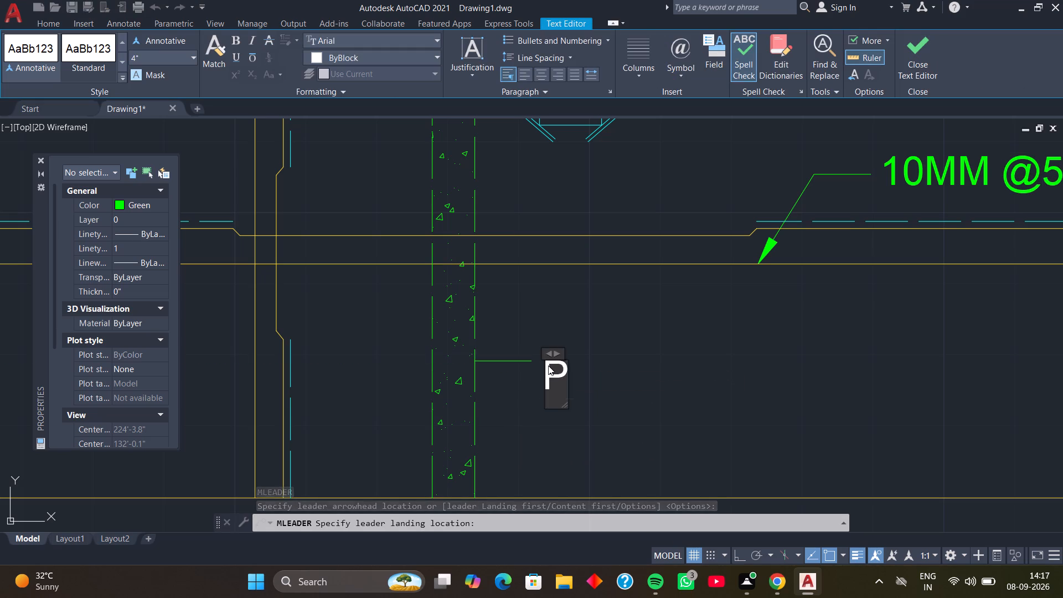
type("ART")
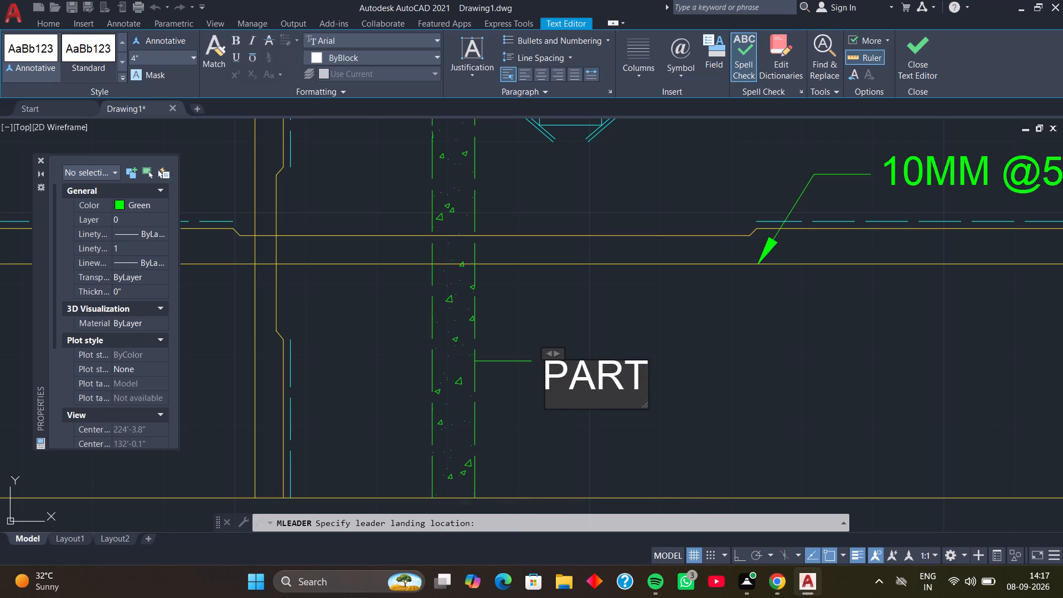
key("i")
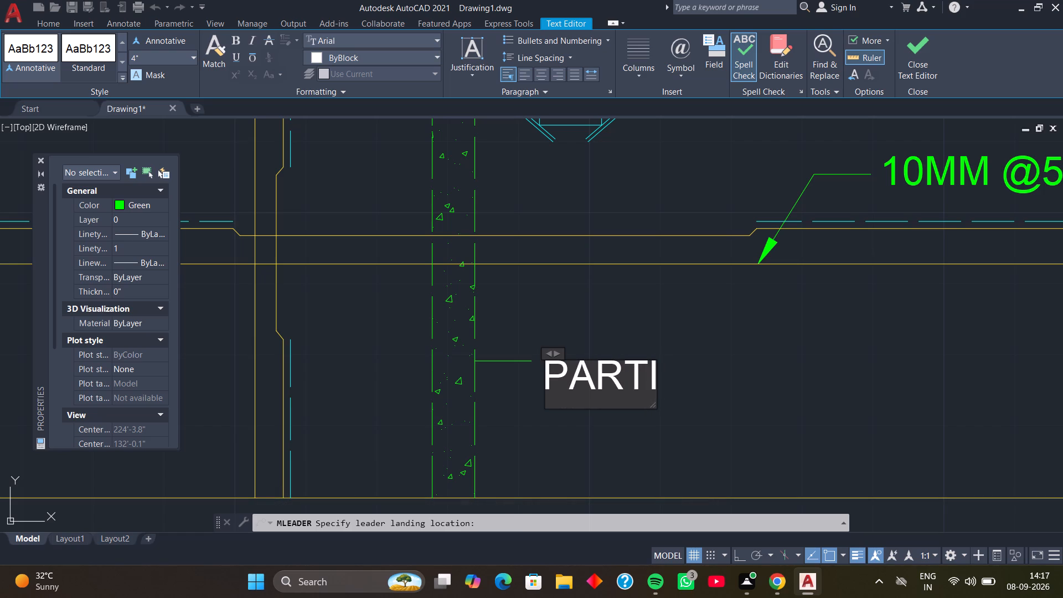
type("TIO")
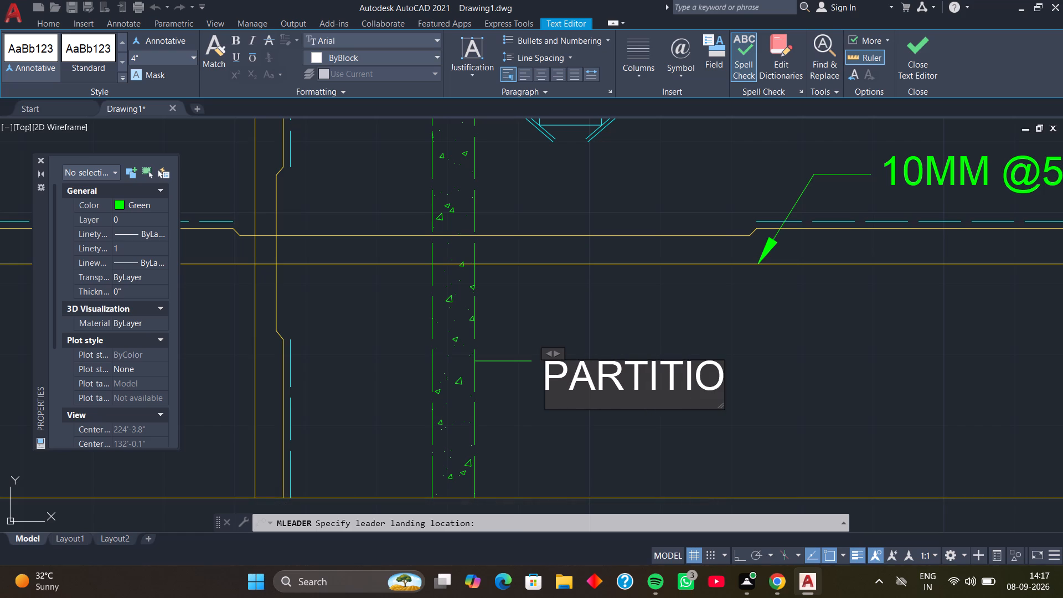
key("n")
key("space")
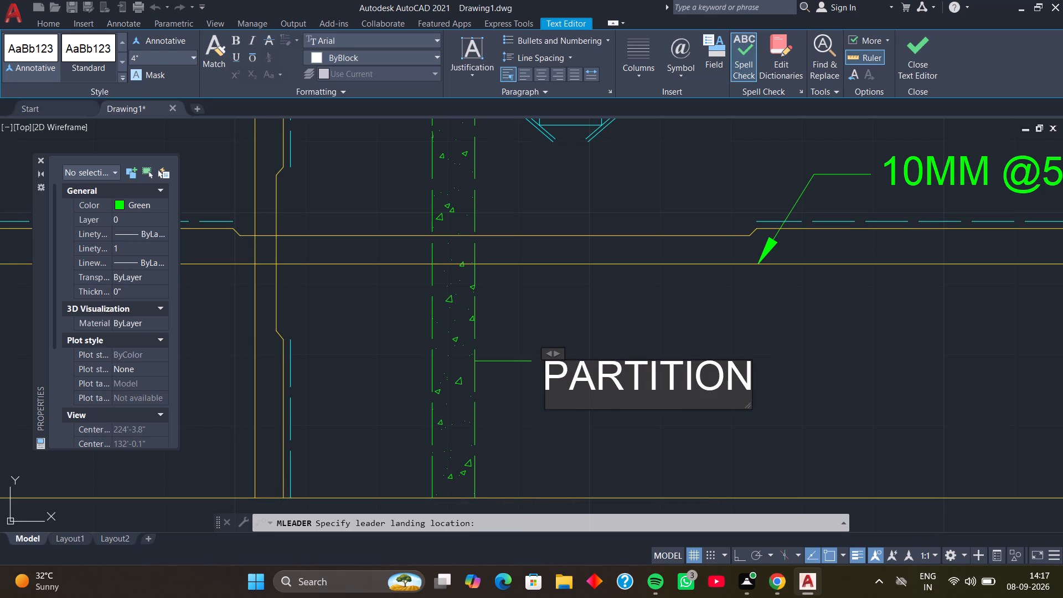
type("WALL")
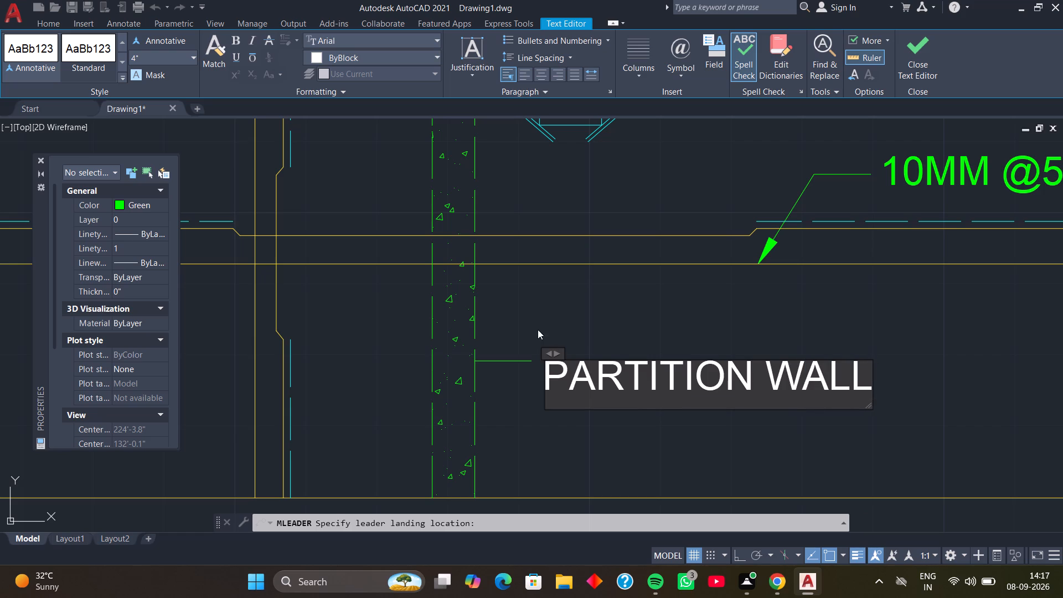
left_click(812, 366)
left_click(901, 368)
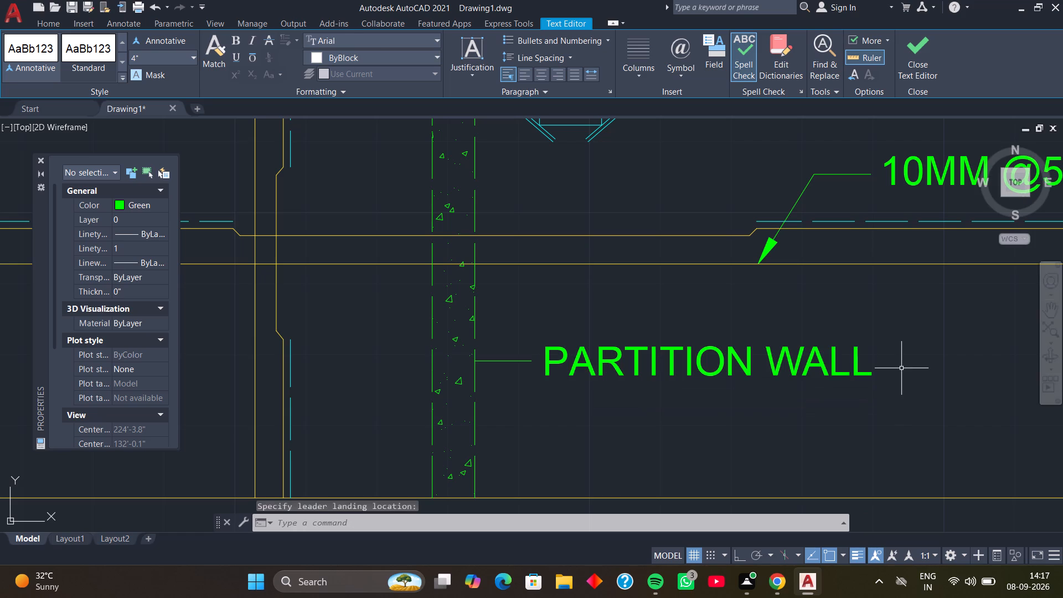
Add a multileader reading 10MM @ 4" C/C in the middle view, pointing at the lower bend of the vertical bar beside the partition.
scroll(762, 390, "down", 1)
middle_click_drag(763, 402, 767, 391)
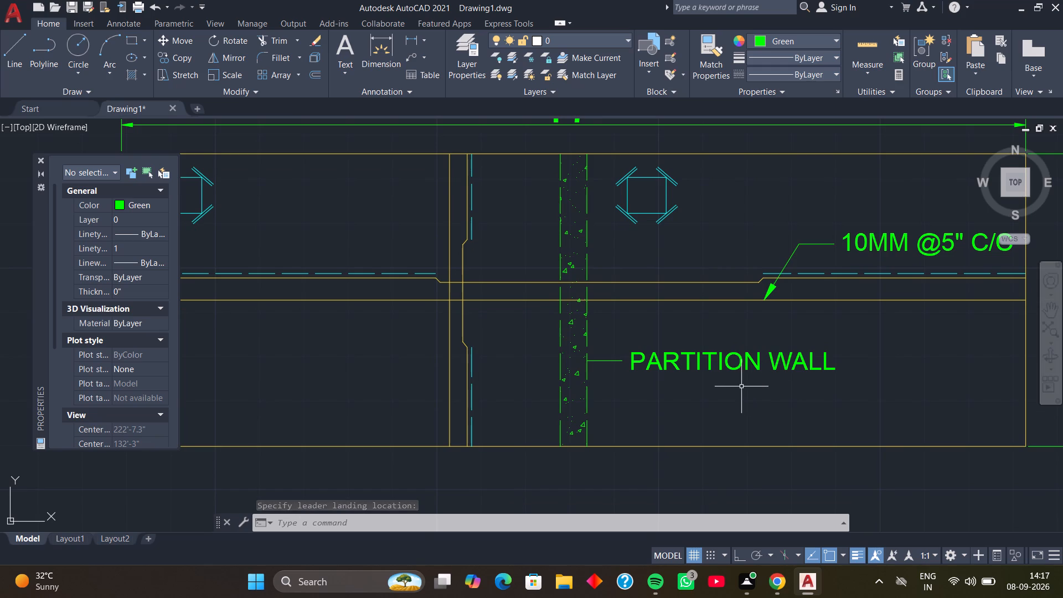
middle_click_drag(609, 372, 721, 361)
middle_click(723, 361)
middle_click_drag(542, 342, 550, 342)
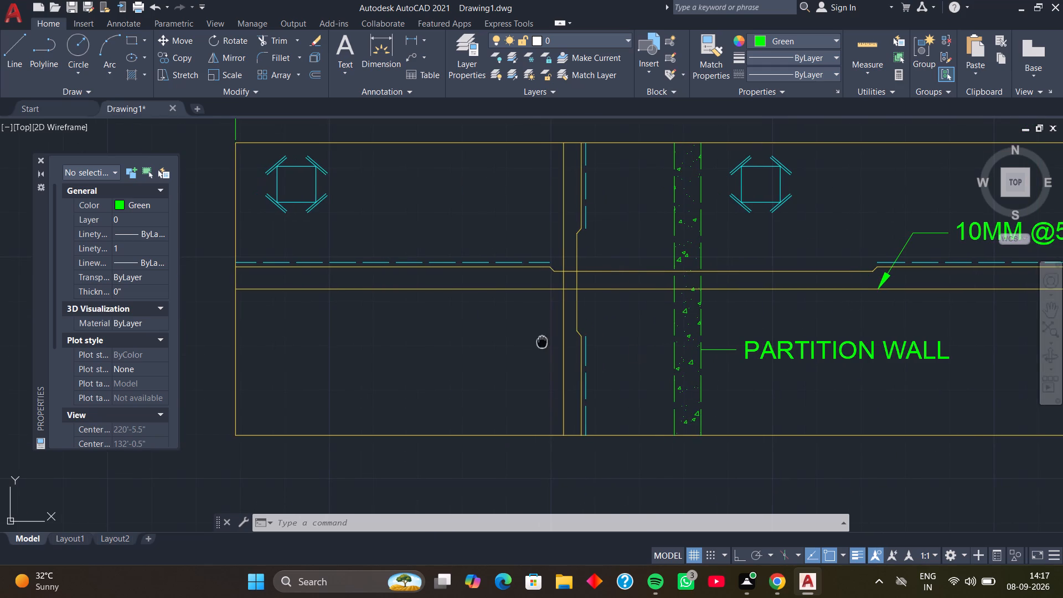
middle_click_drag(550, 342, 590, 354)
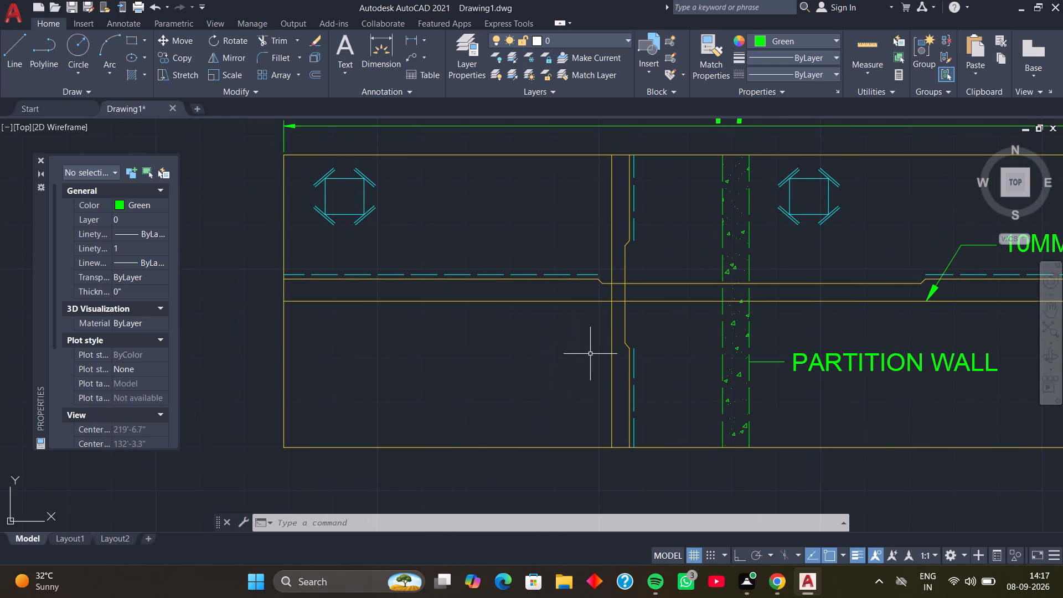
key("space")
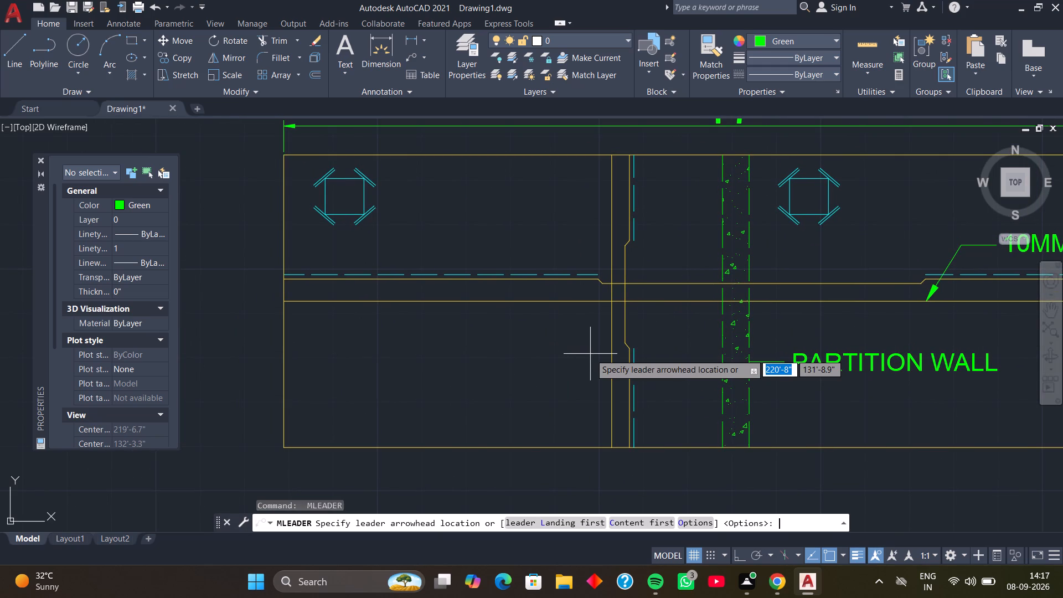
left_click(631, 350)
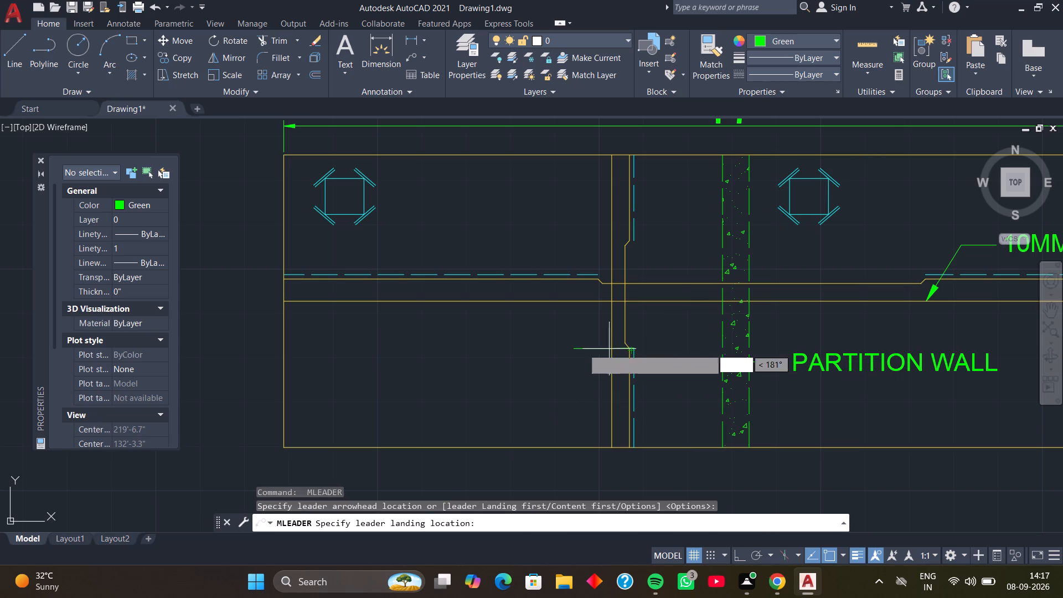
left_click(553, 349)
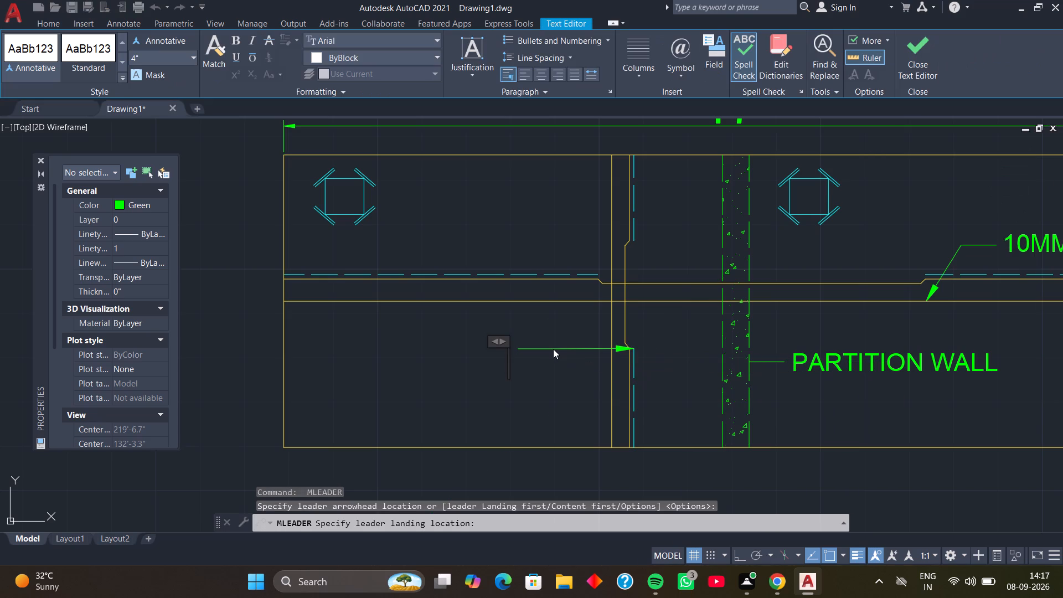
type("10")
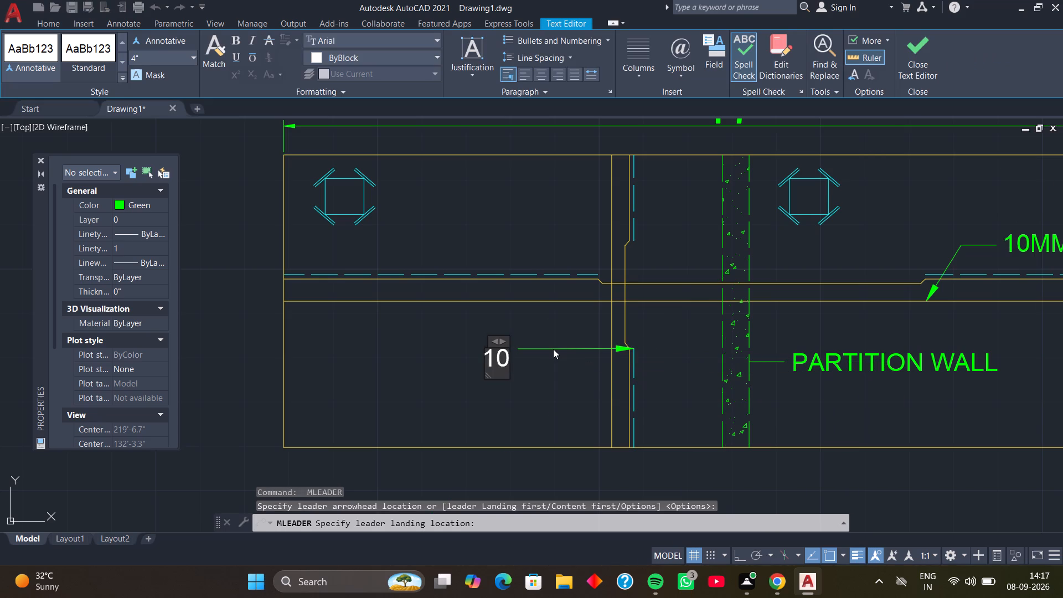
type("MM")
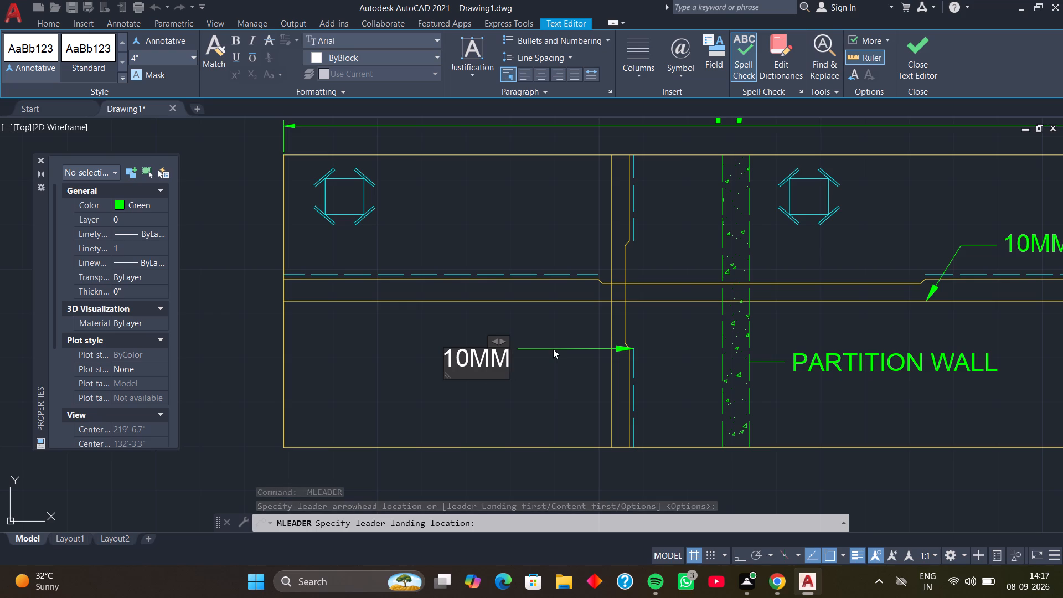
key("space")
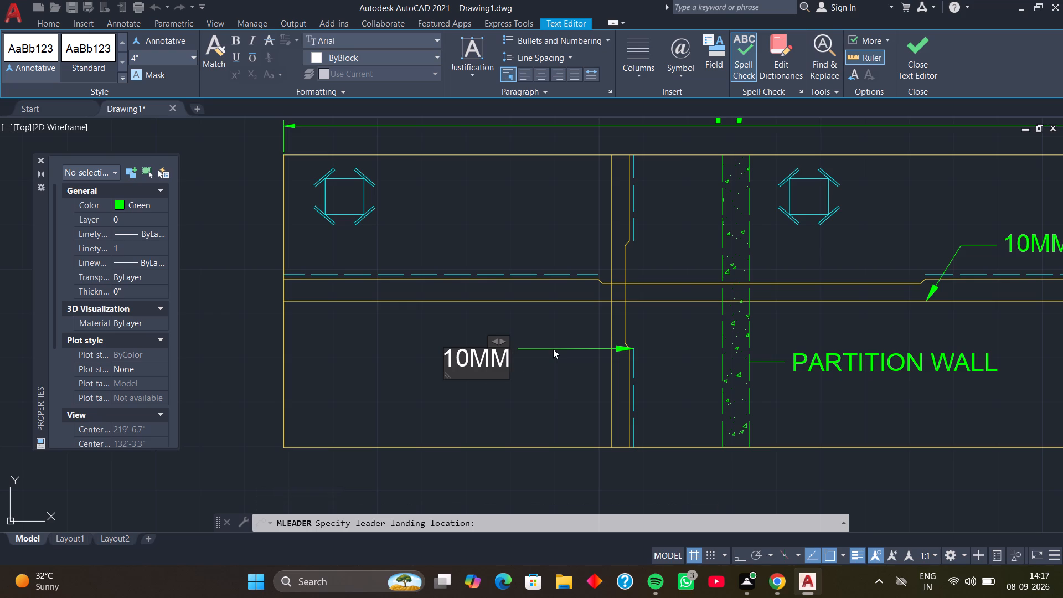
key("shift+at")
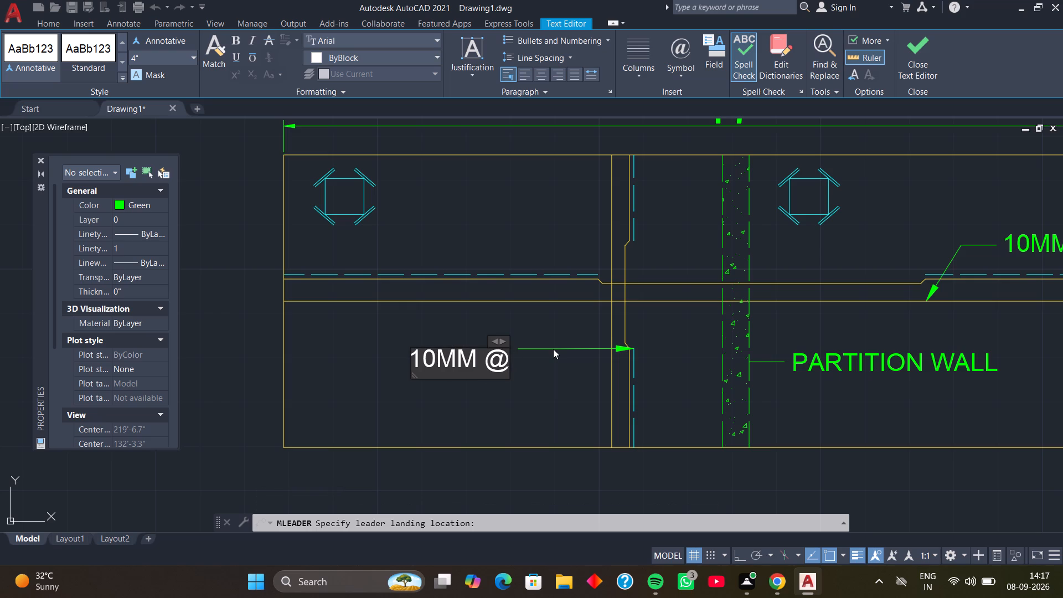
key("space")
type("4\"")
key("space")
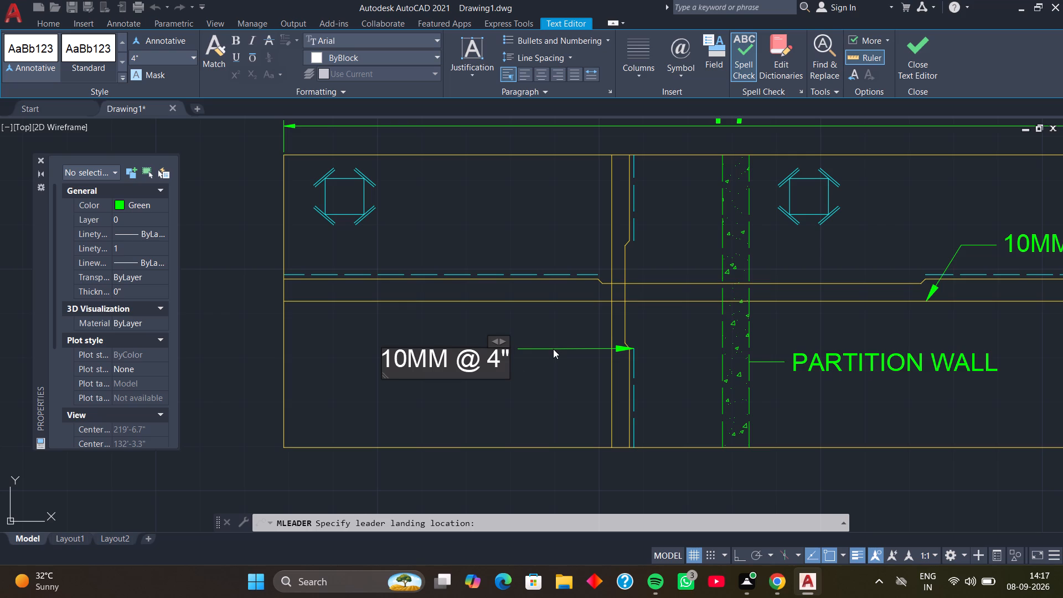
key("c")
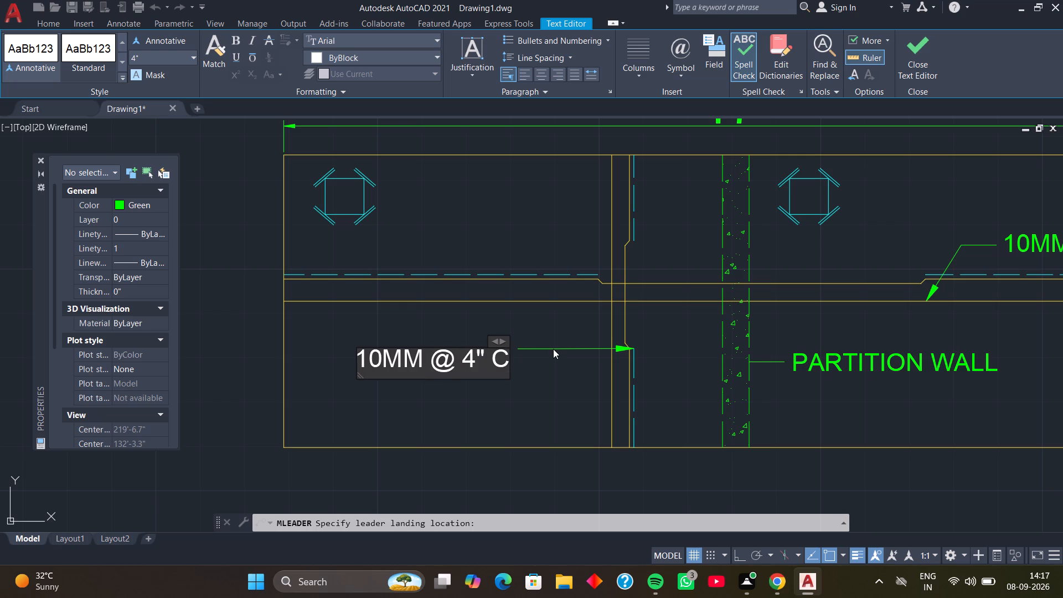
key("slash")
key("c")
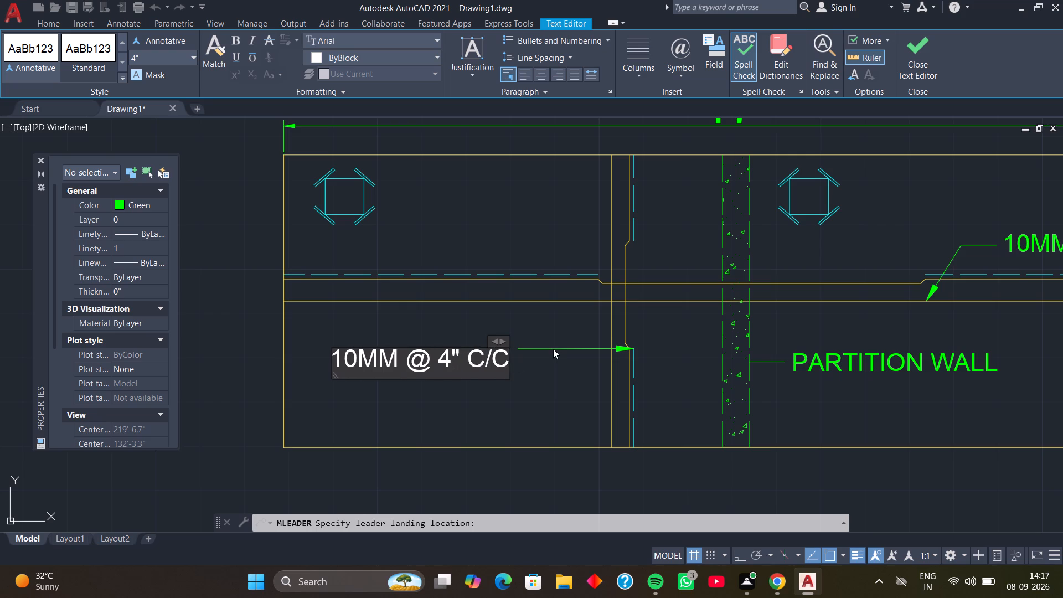
left_click(581, 352)
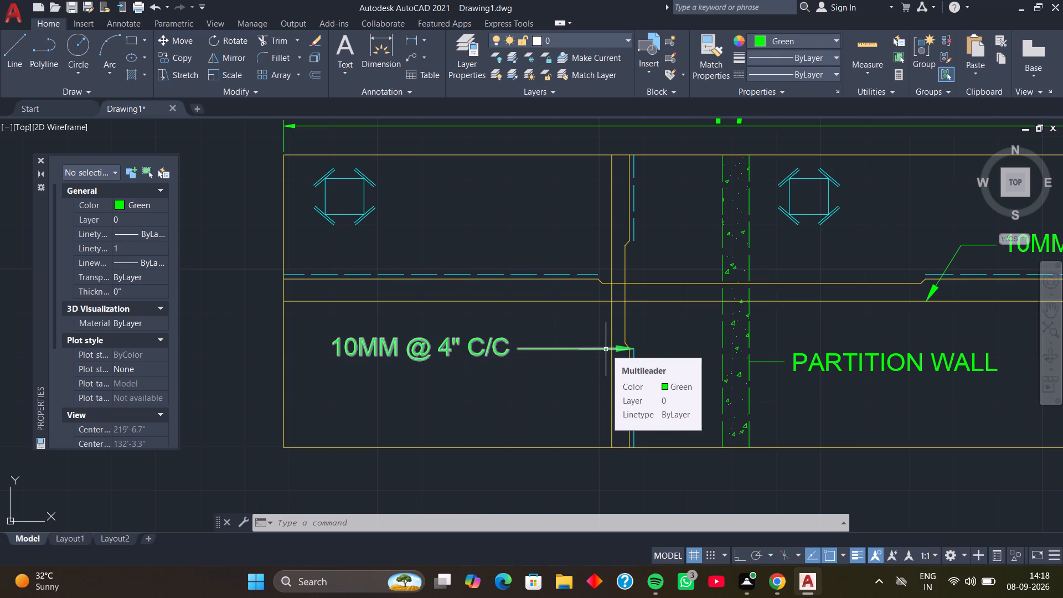
Draw an empty green rectangle about 5'-1" high beside the middle view, clear of its overall height dimension.
scroll(845, 314, "down", 1)
middle_click_drag(839, 315, 818, 319)
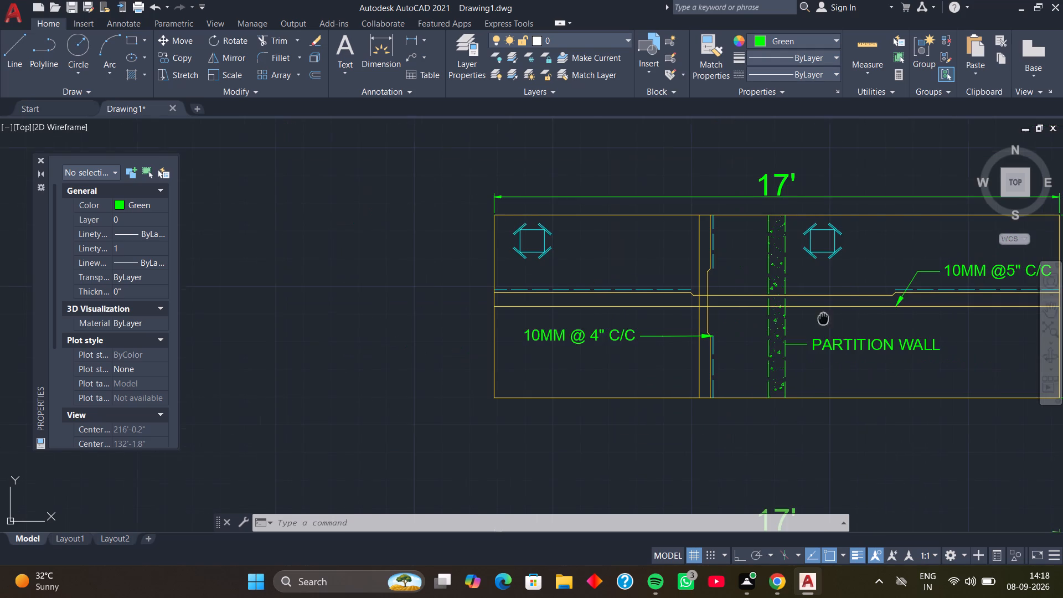
middle_click_drag(818, 319, 642, 310)
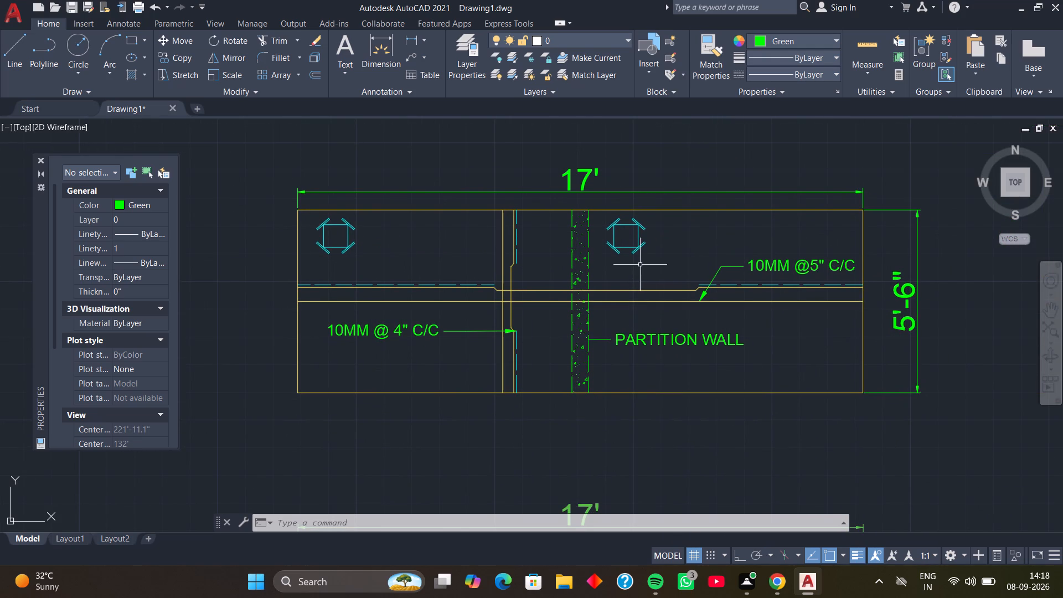
middle_click_drag(664, 258, 577, 250)
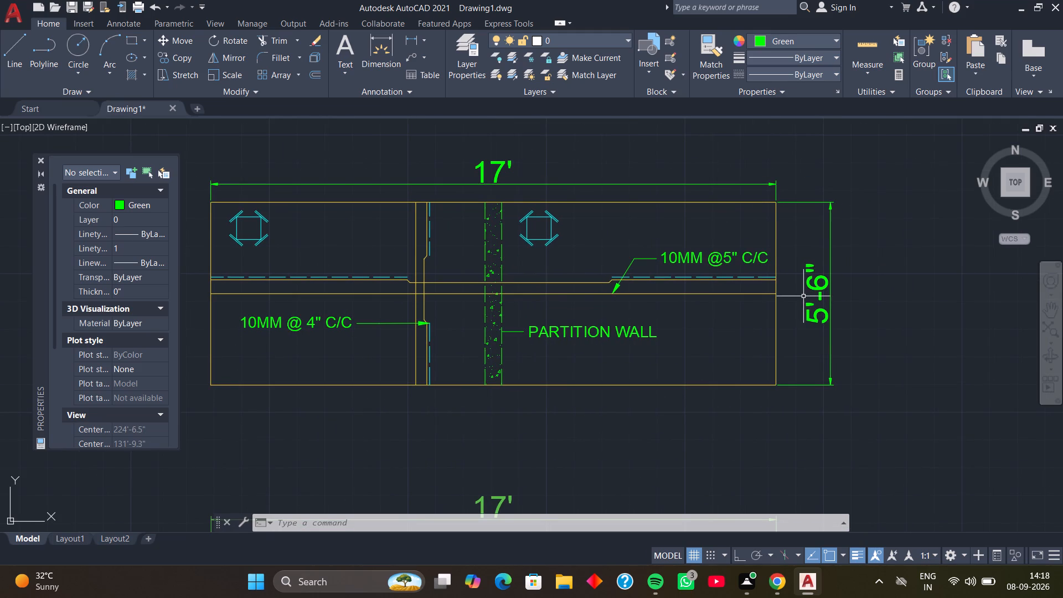
middle_click_drag(797, 297, 732, 293)
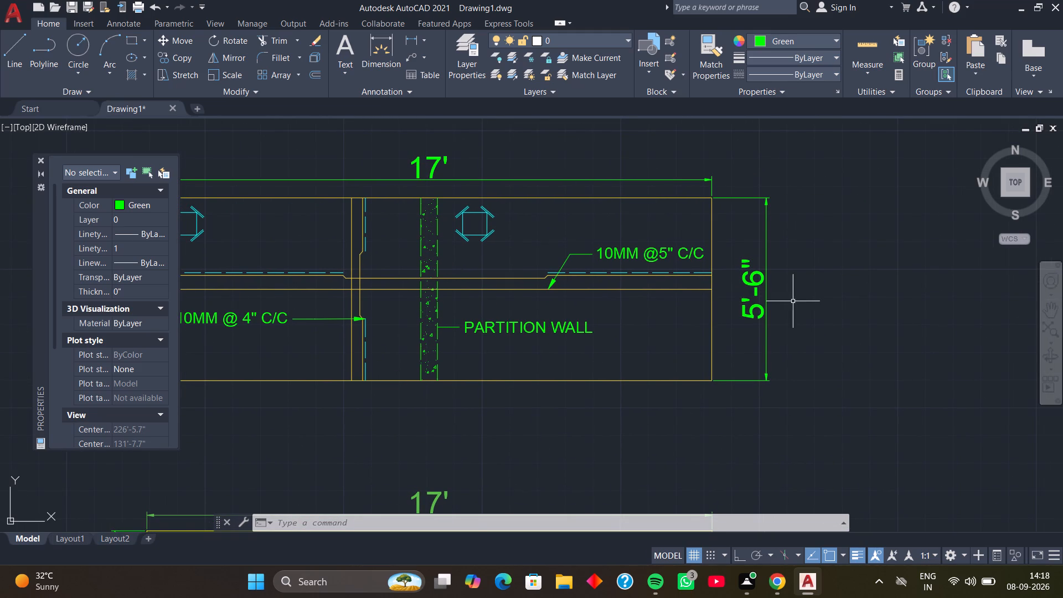
middle_click_drag(808, 270, 720, 265)
middle_click_drag(740, 266, 723, 266)
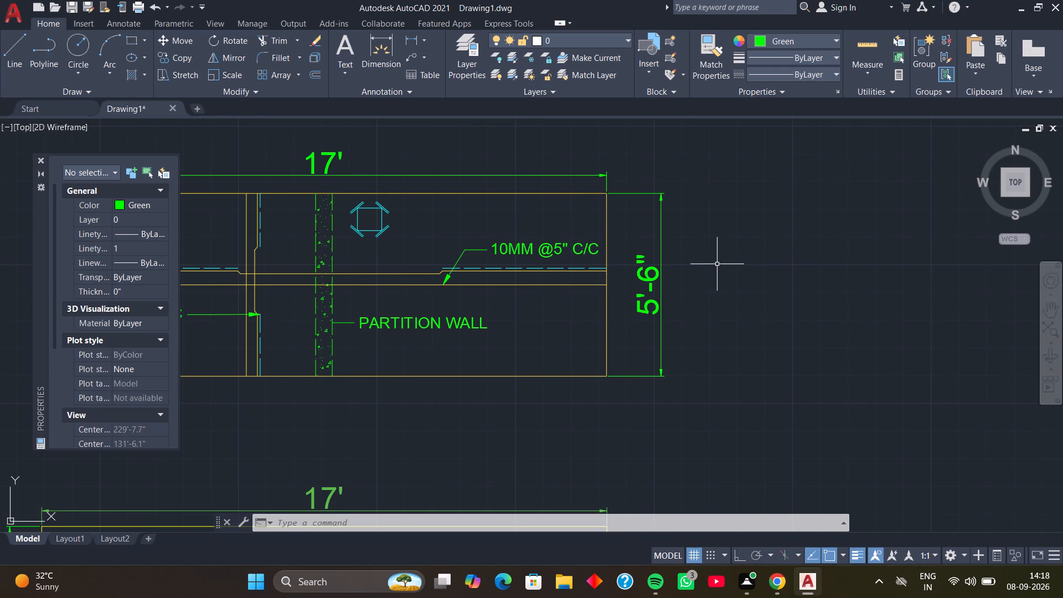
type("RE")
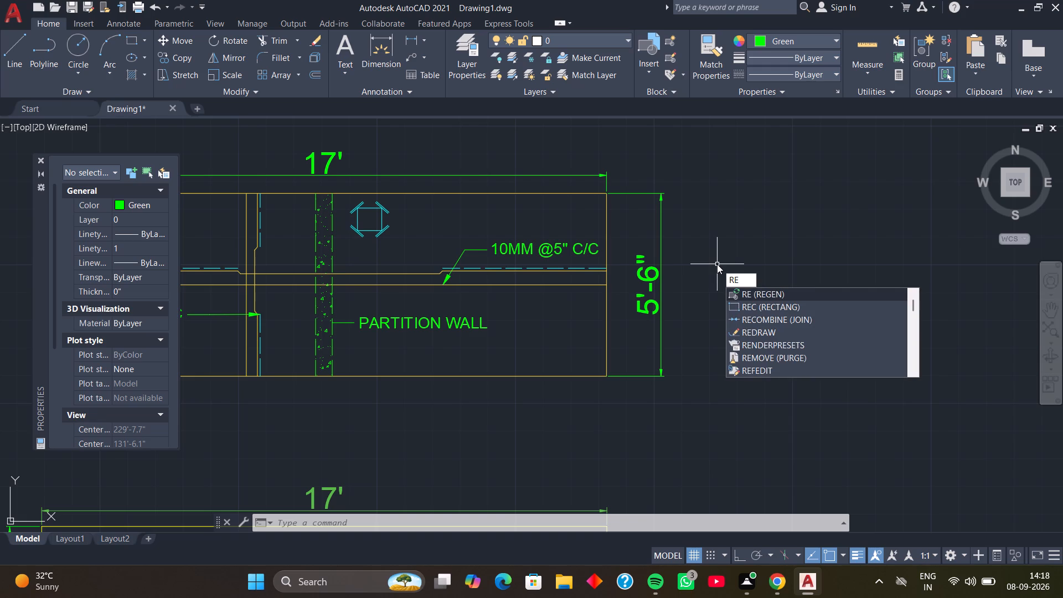
key("space")
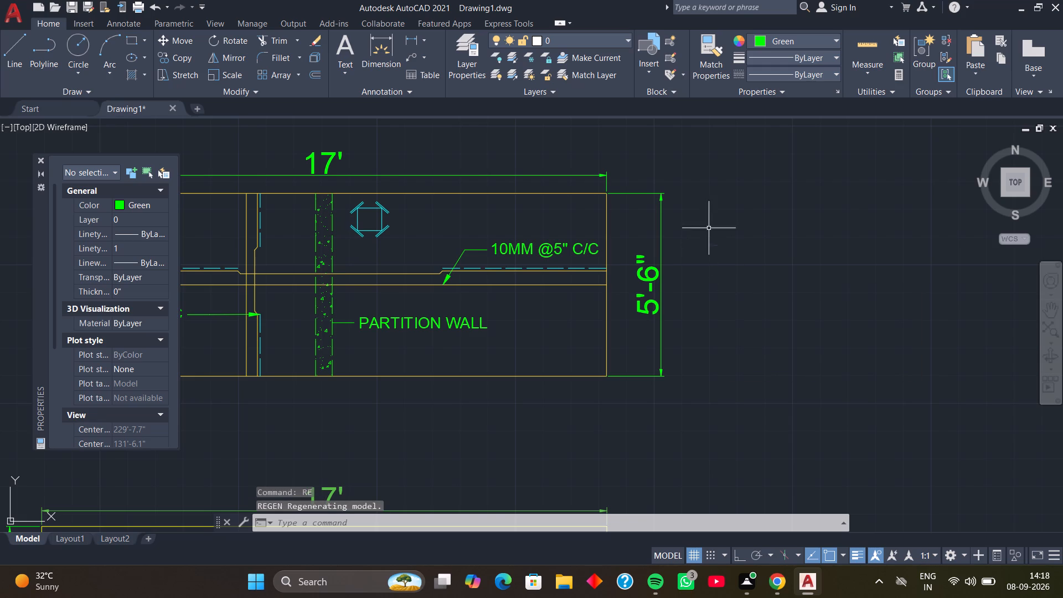
type("REC")
key("space")
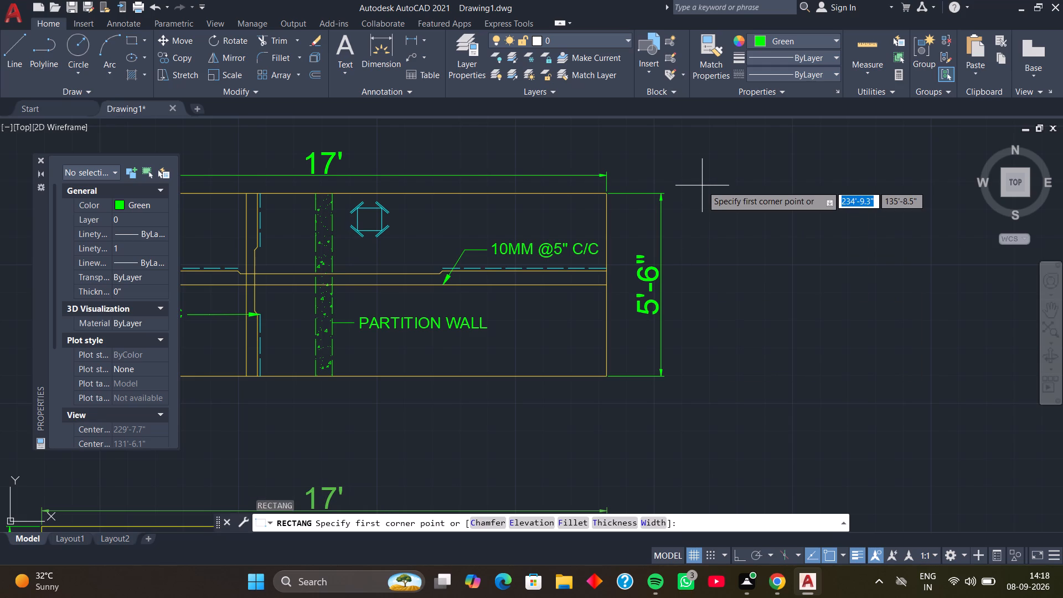
left_click(702, 185)
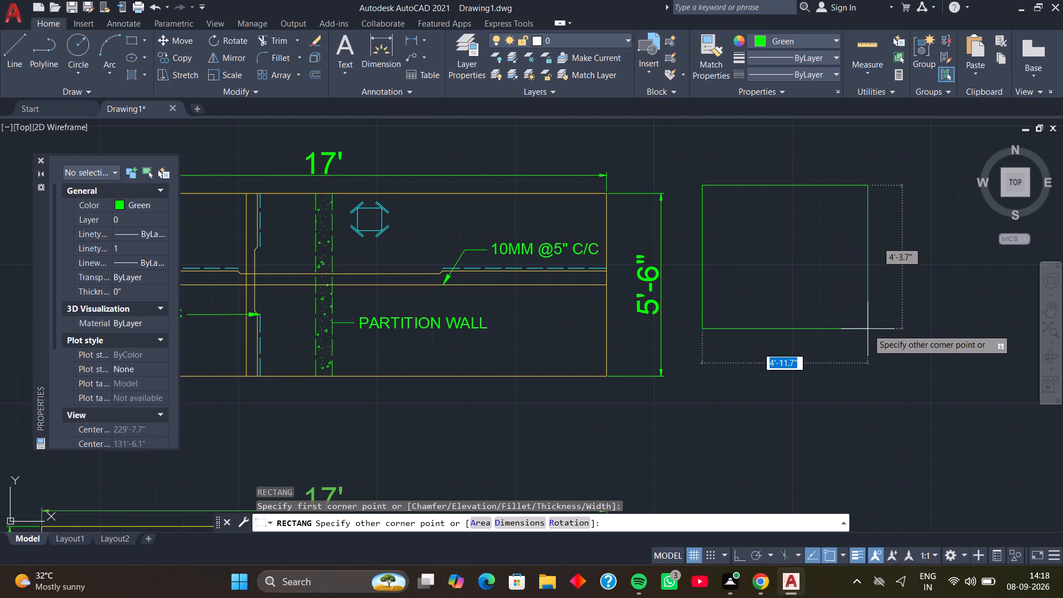
left_click(1004, 354)
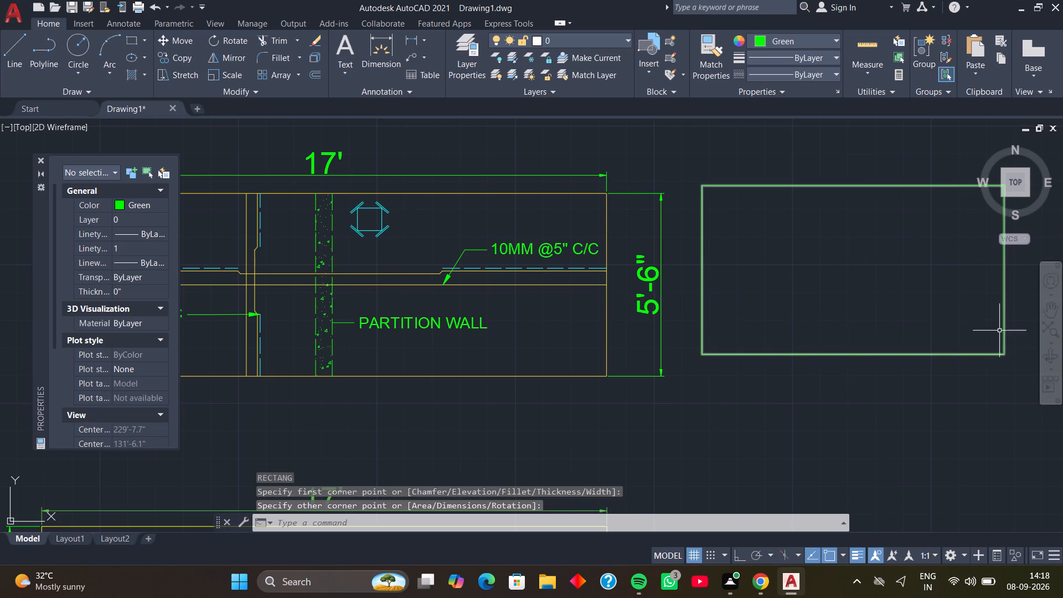
Set the current lineweight to 0.70 mm for new objects.
middle_click_drag(796, 236, 828, 285)
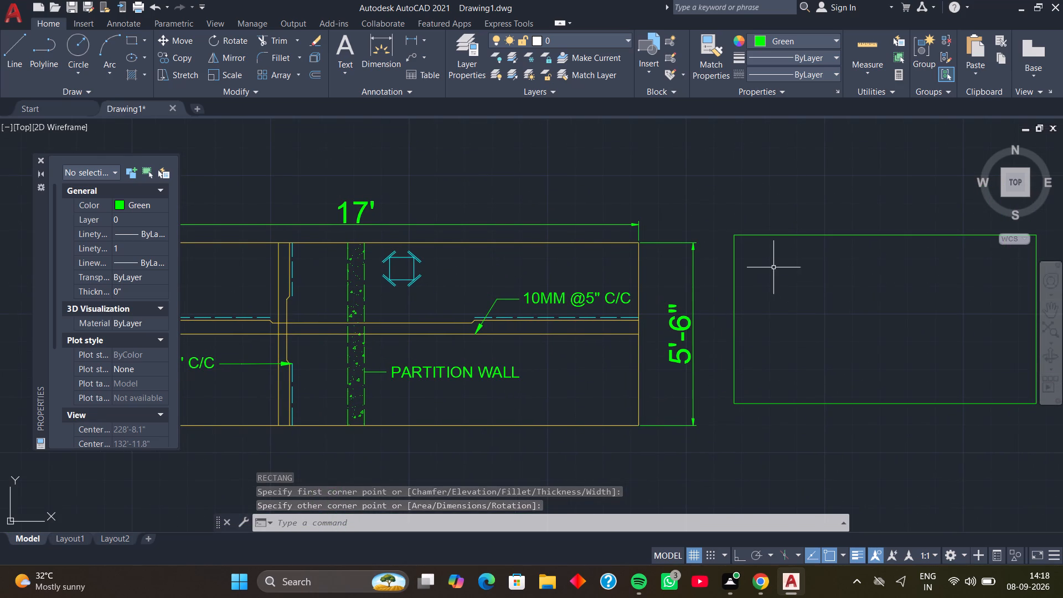
type("DT")
key("space")
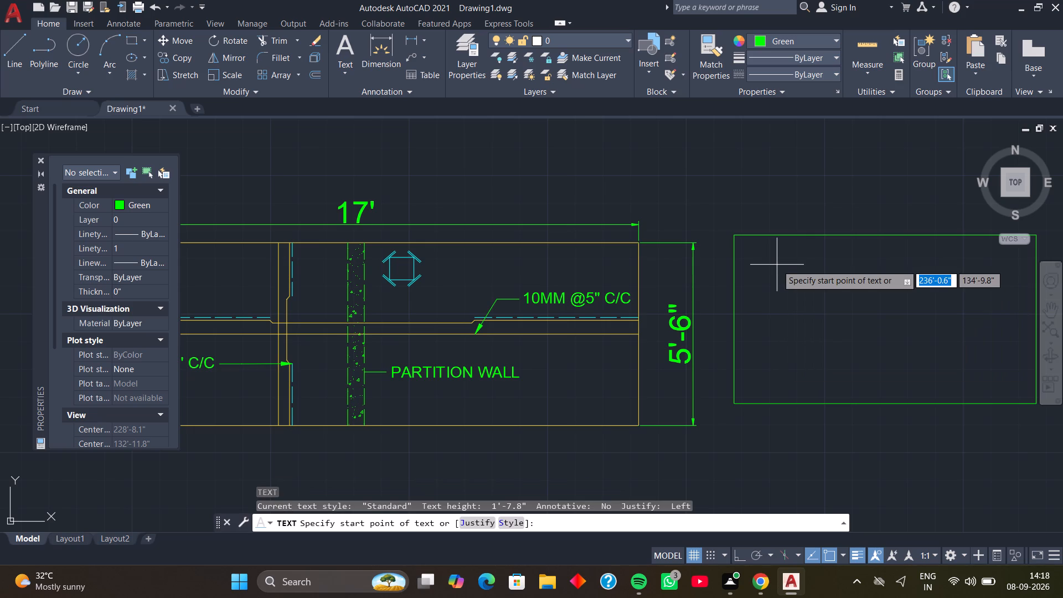
left_click(835, 55)
scroll(814, 159, "down", 4)
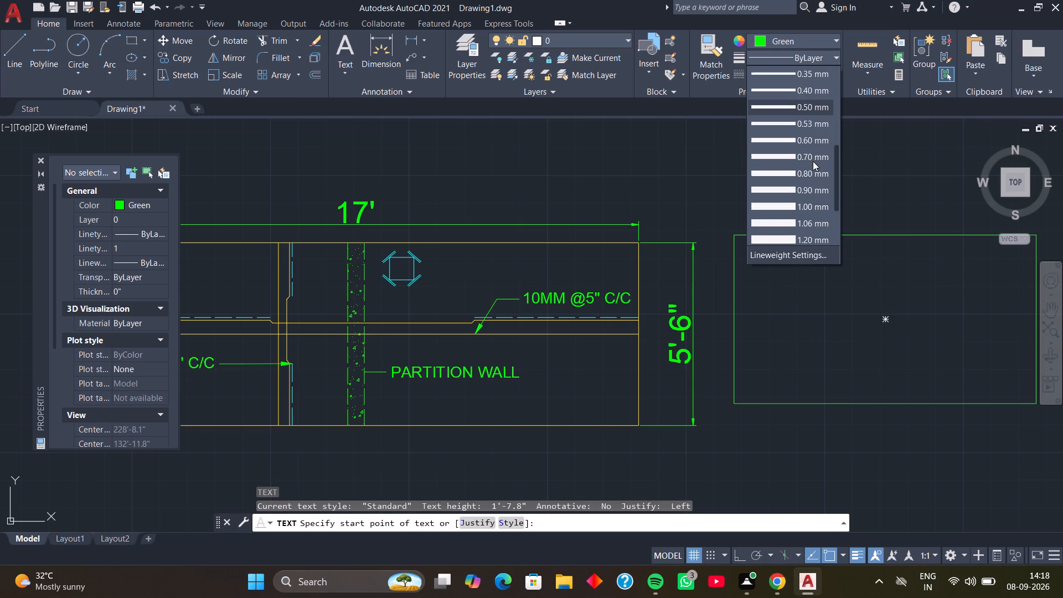
left_click(813, 161)
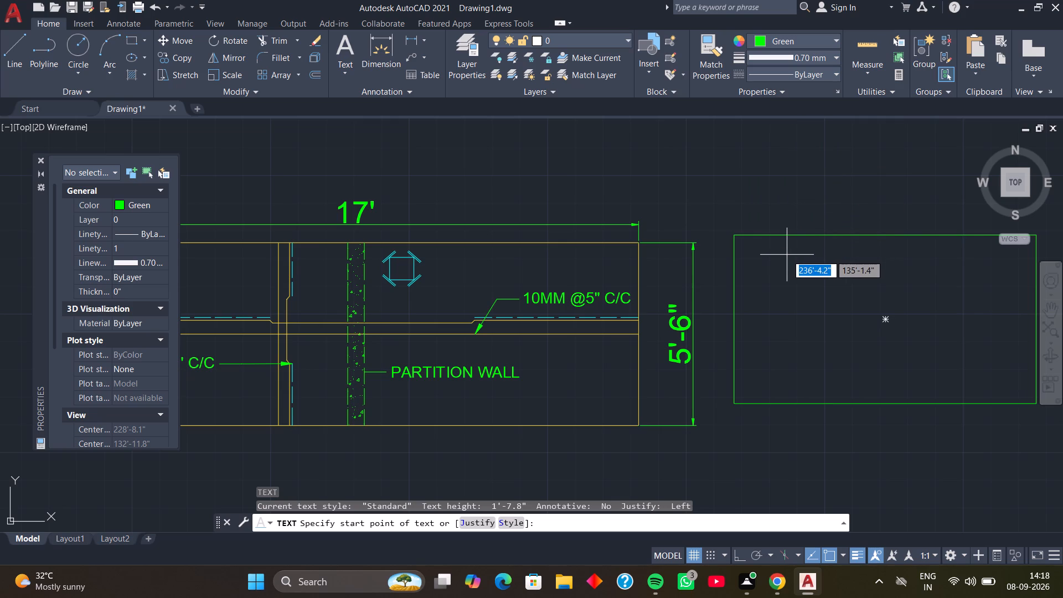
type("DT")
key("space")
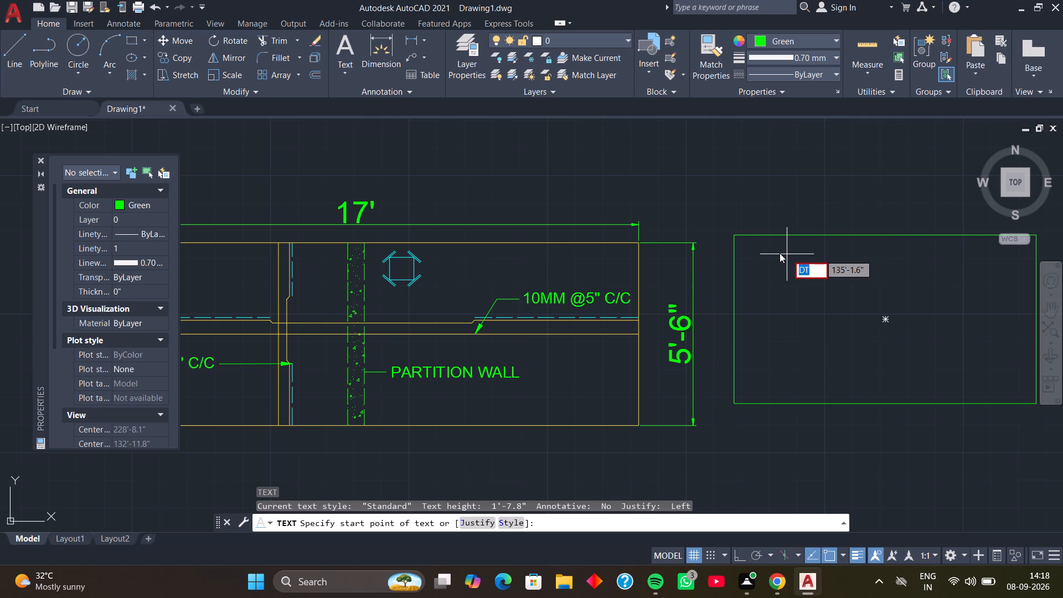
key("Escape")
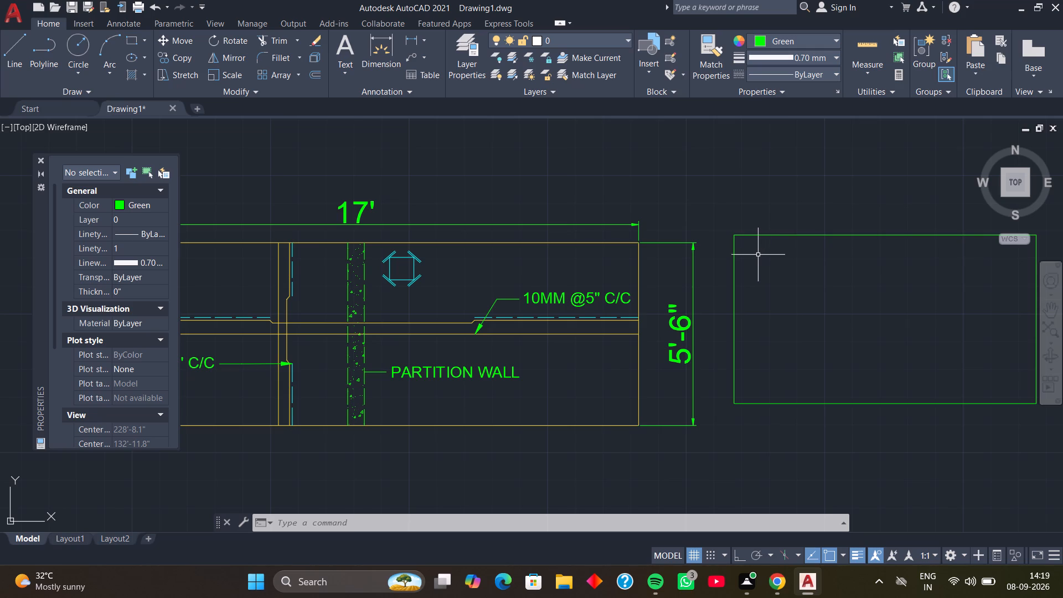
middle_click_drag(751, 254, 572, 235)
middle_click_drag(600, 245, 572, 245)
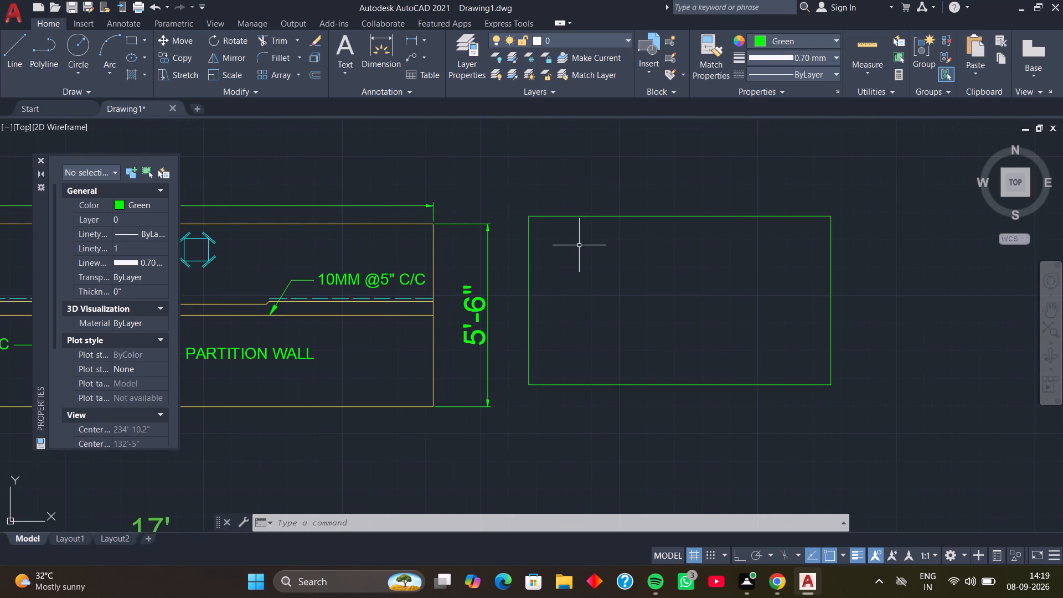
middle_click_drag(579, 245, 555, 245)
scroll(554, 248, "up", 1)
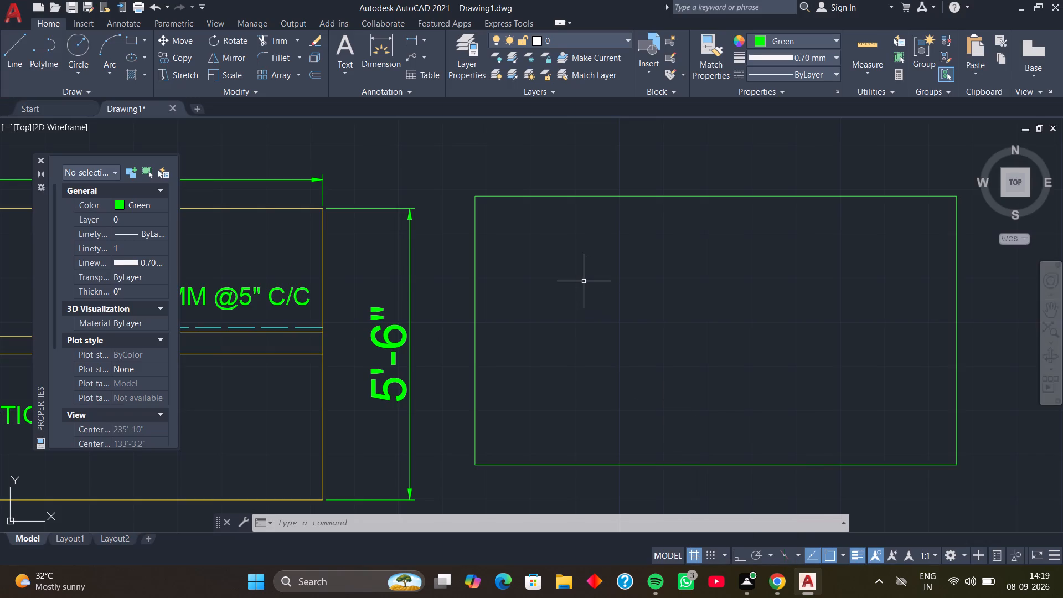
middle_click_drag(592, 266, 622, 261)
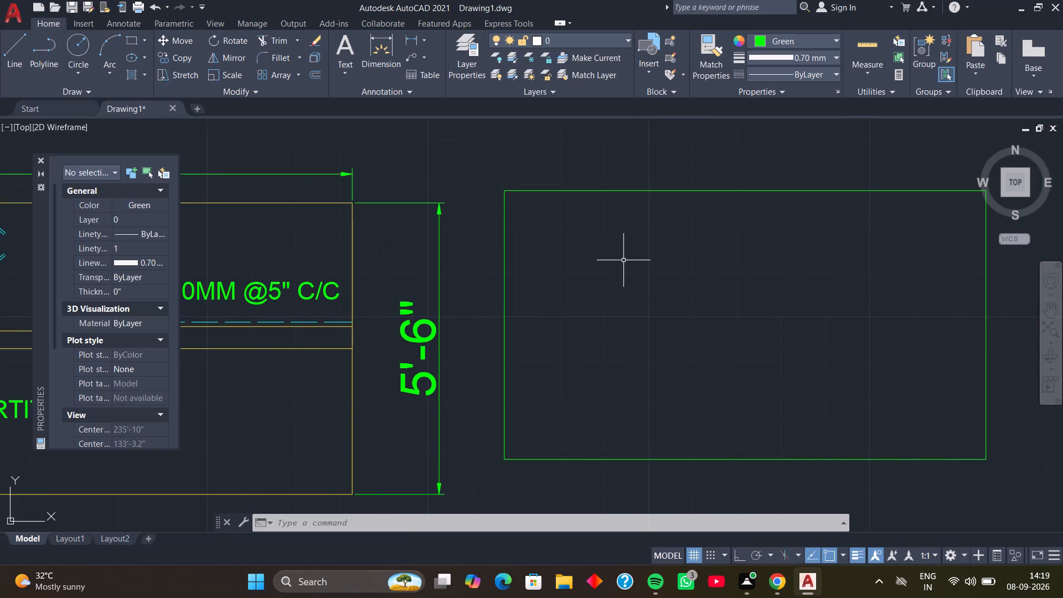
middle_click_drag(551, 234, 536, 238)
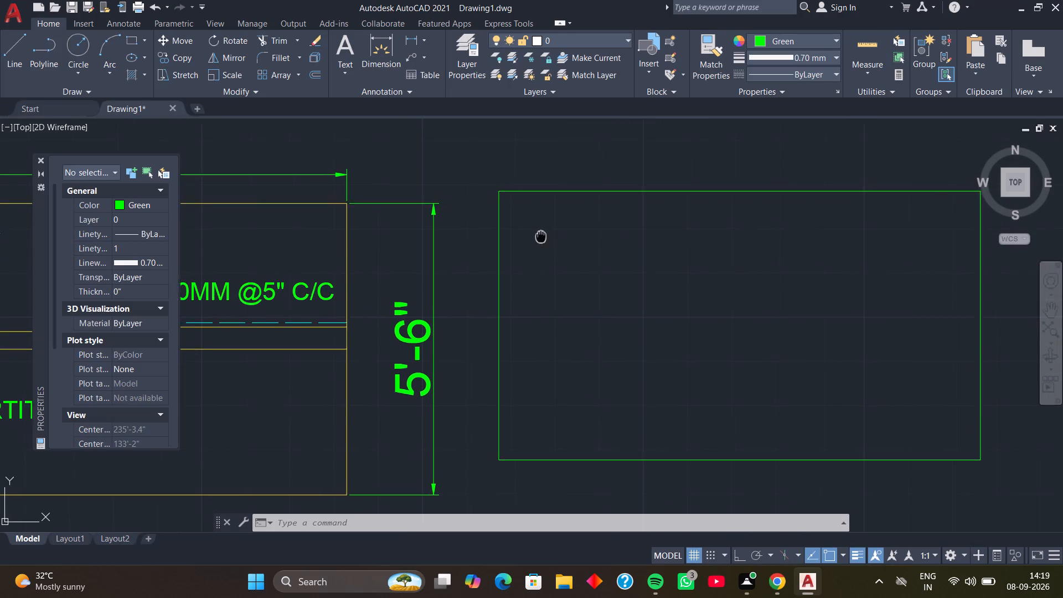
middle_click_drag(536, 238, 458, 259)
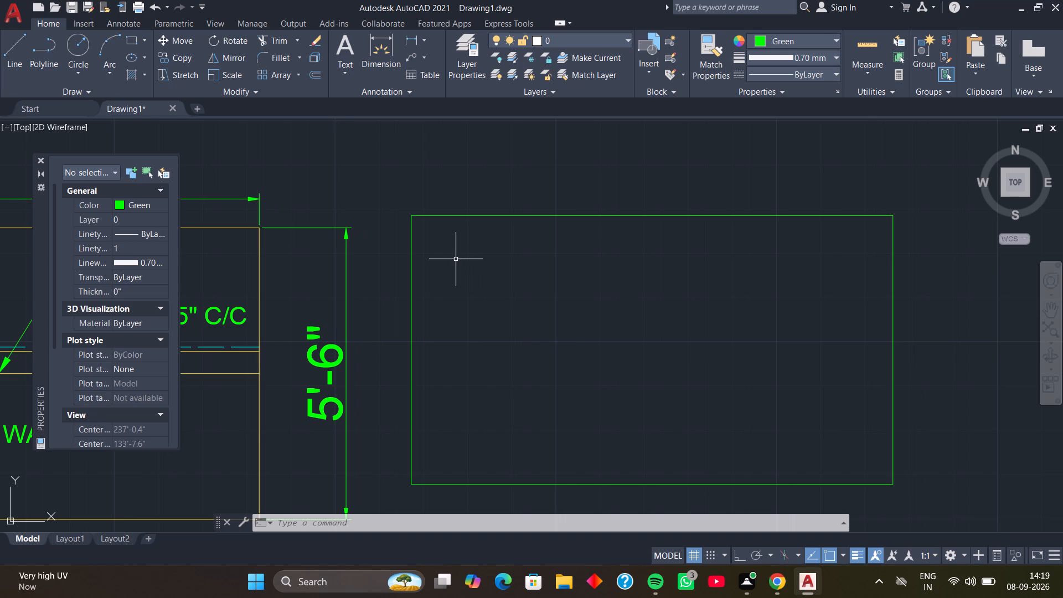
Add single-line text reading DEPTH-10' inside the rectangle near its upper-left corner, about 1' high and rotated 270°.
type("DT")
key("space")
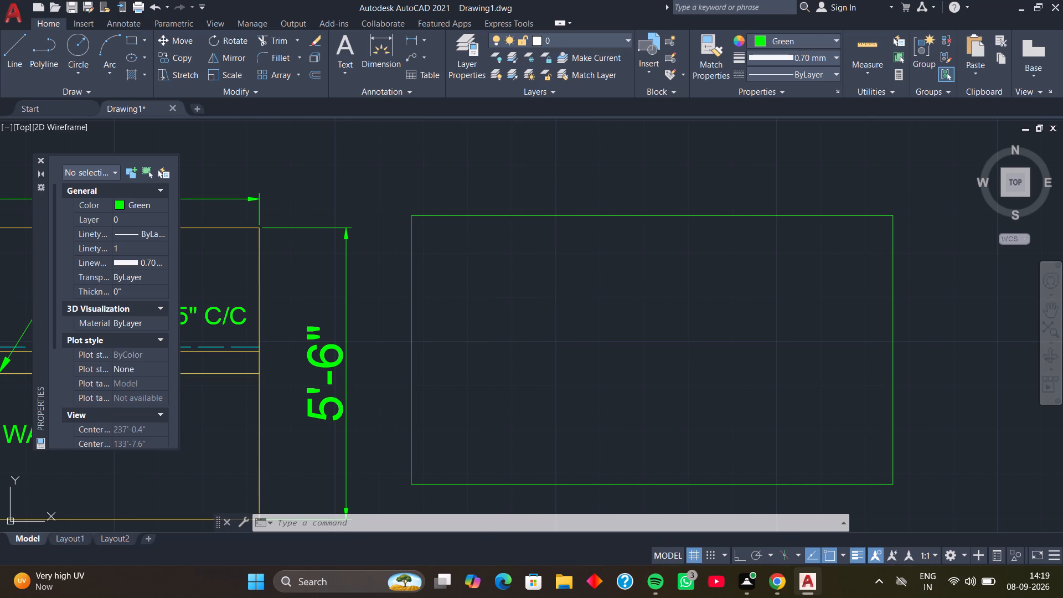
left_click(443, 245)
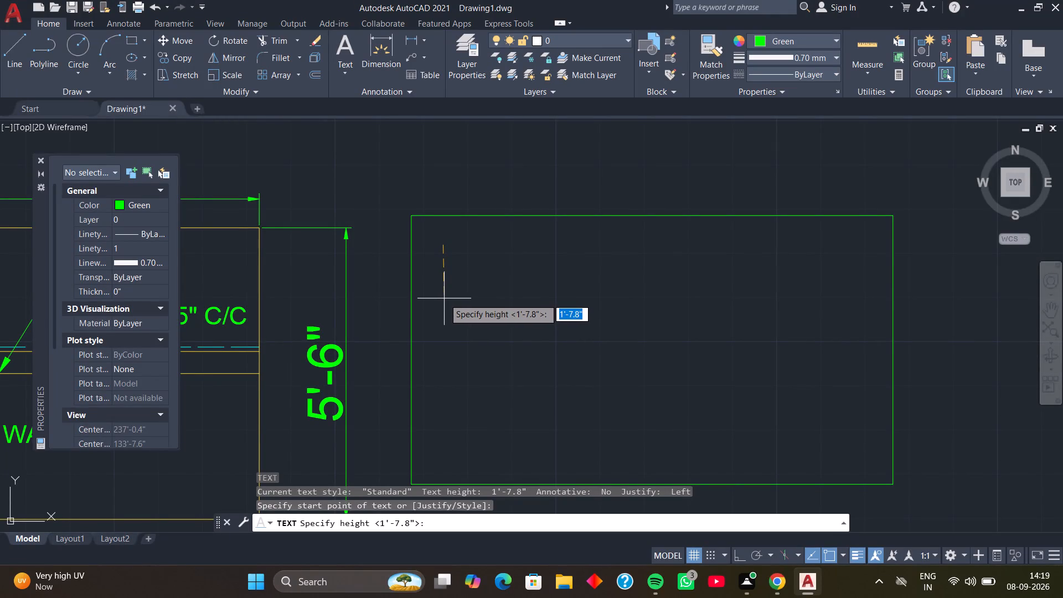
key("F8")
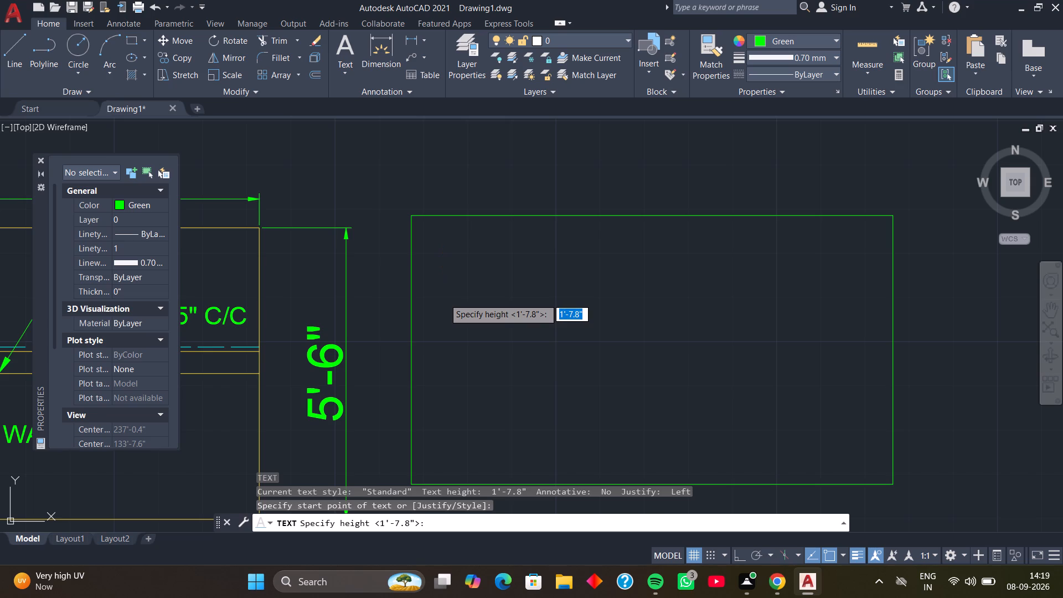
left_click(444, 298)
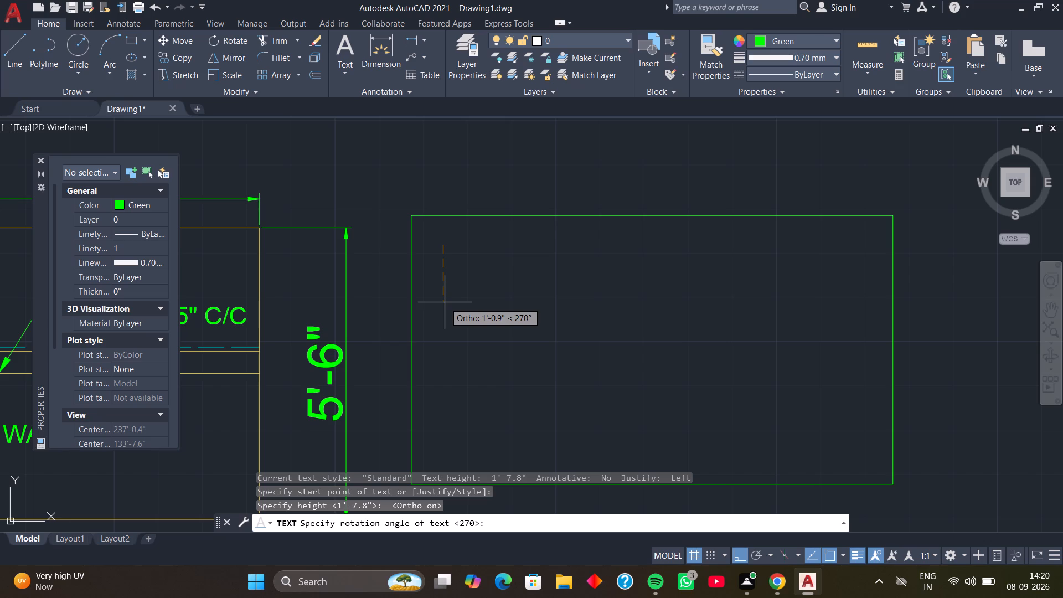
left_click(445, 302)
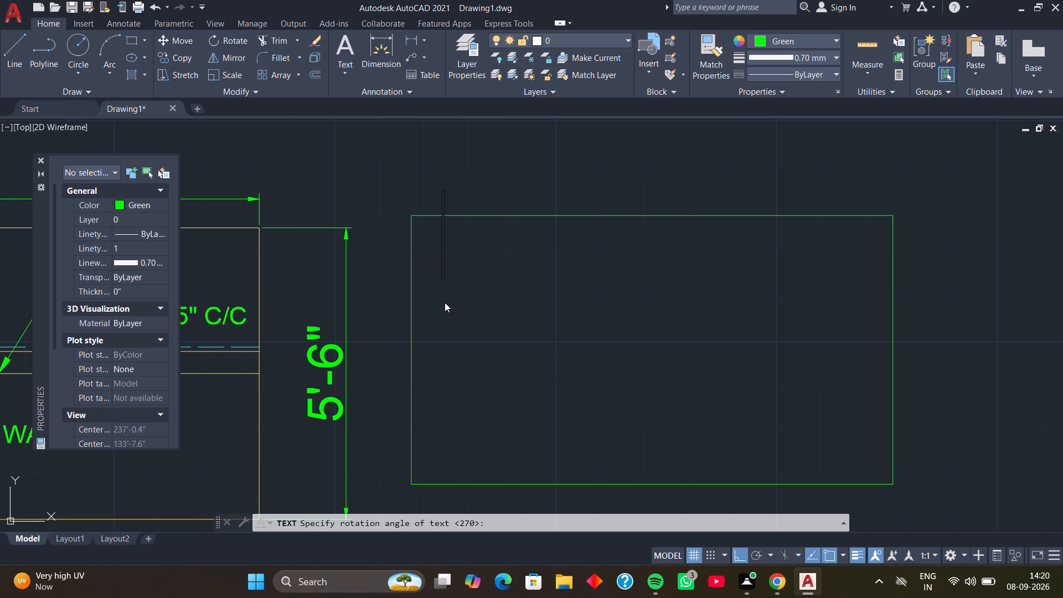
type("DE")
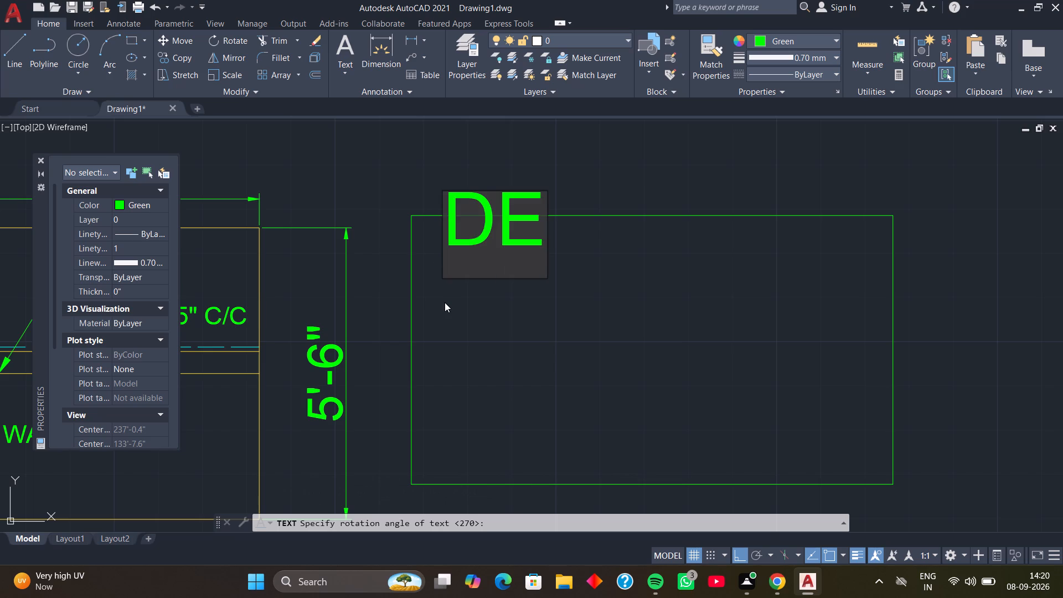
type("PTH")
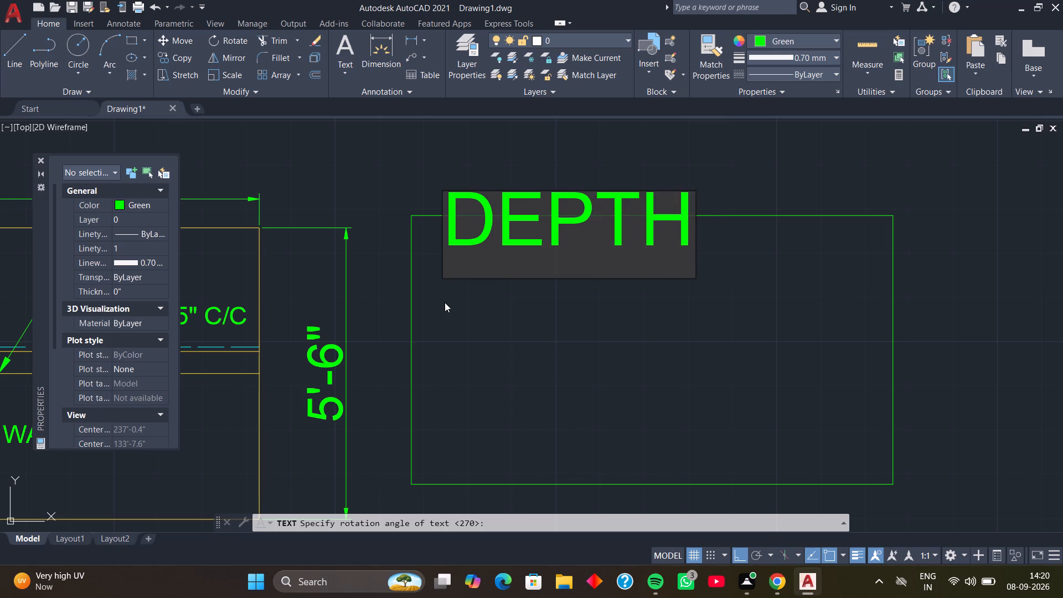
key("minus")
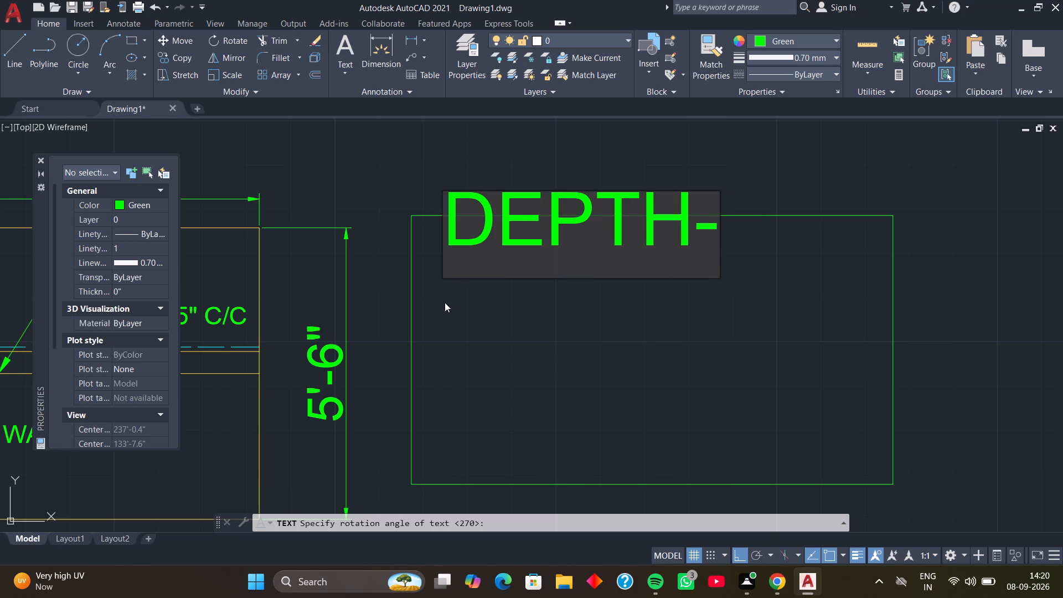
type("10'")
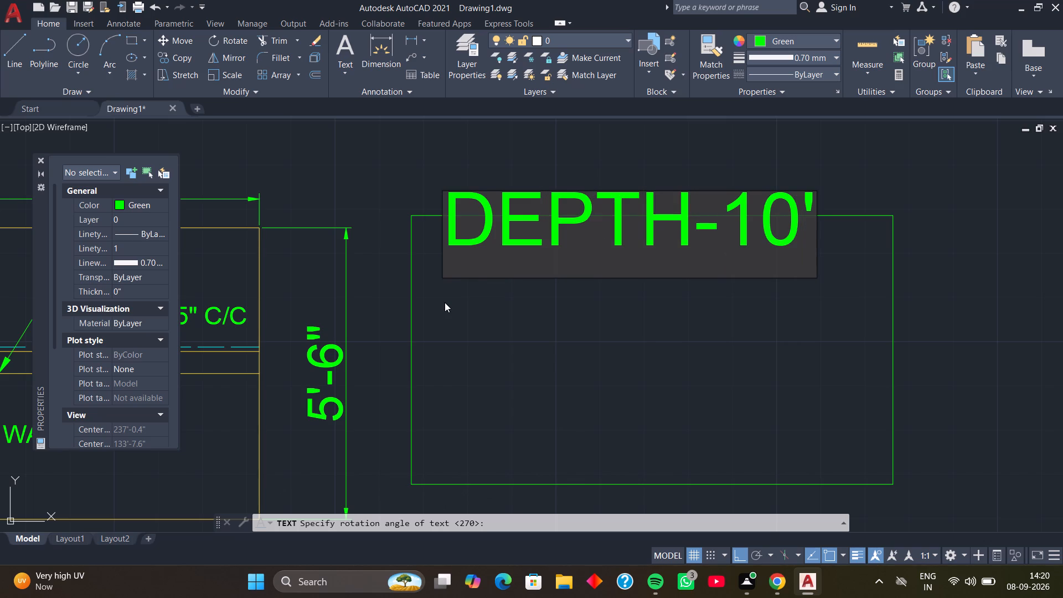
key("Return")
key("Return")
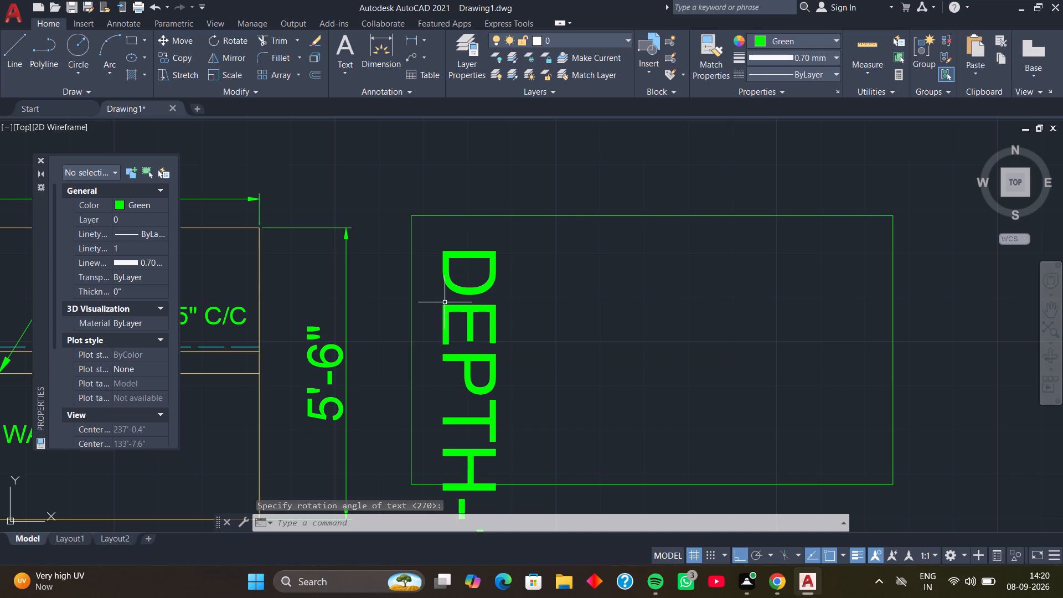
Set the DEPTH-10' text's rotation to 0 and its height to 8".
left_click(496, 266)
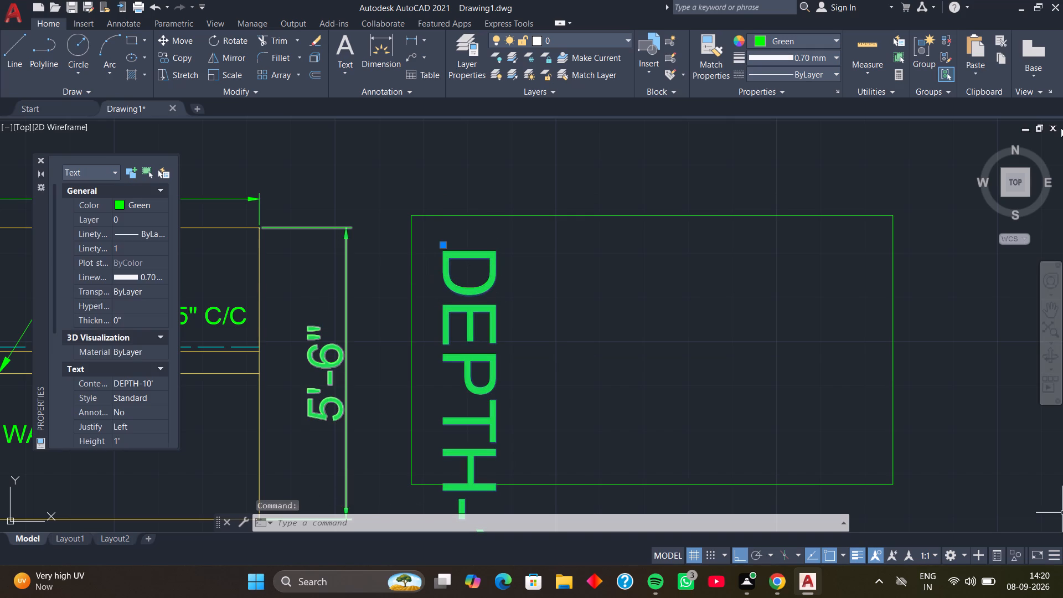
scroll(107, 267, "down", 3)
left_click(140, 247)
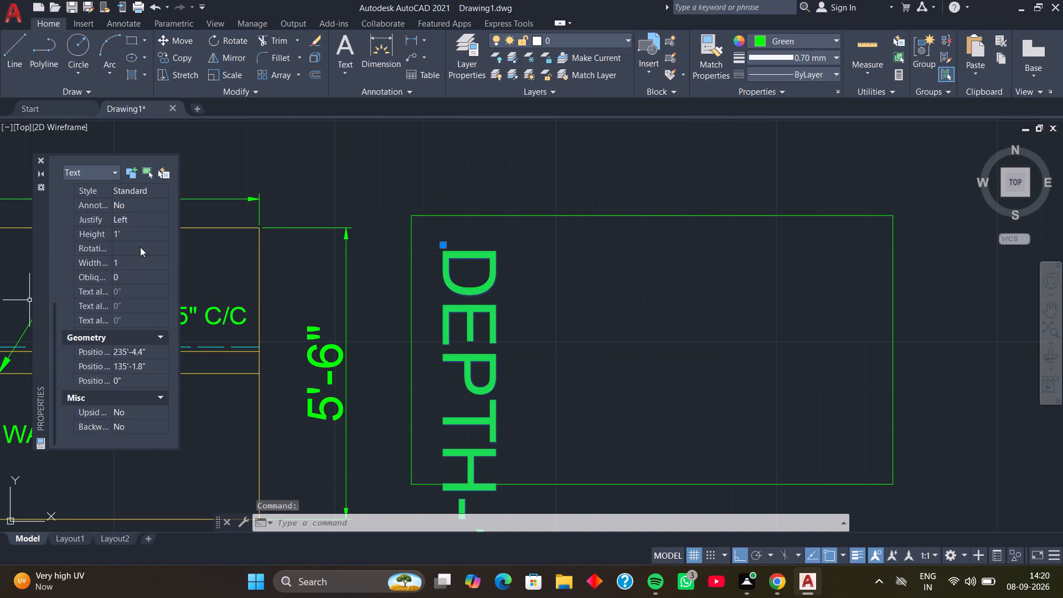
key("0")
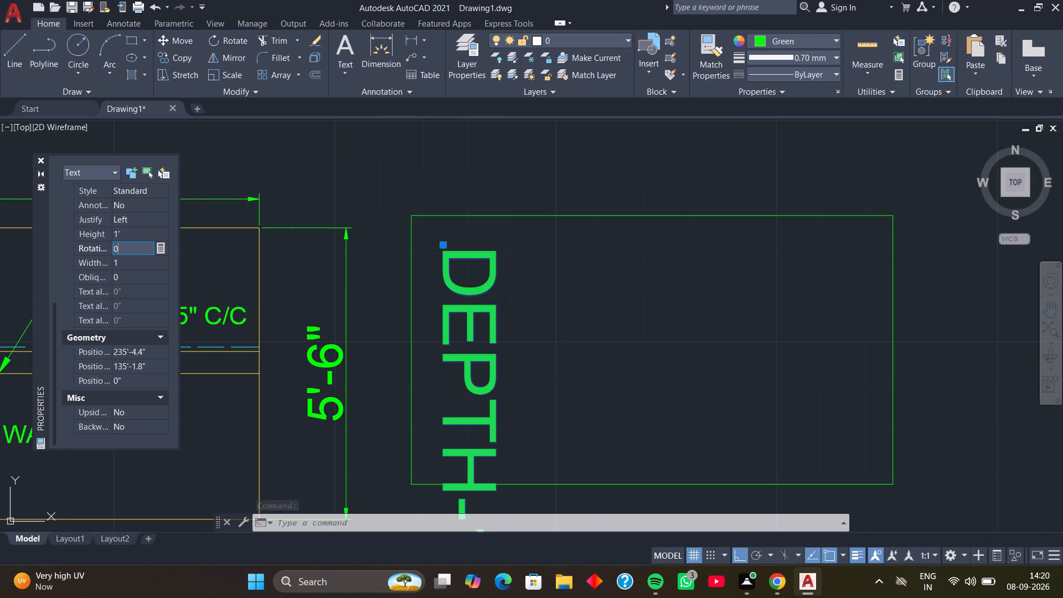
key("Return")
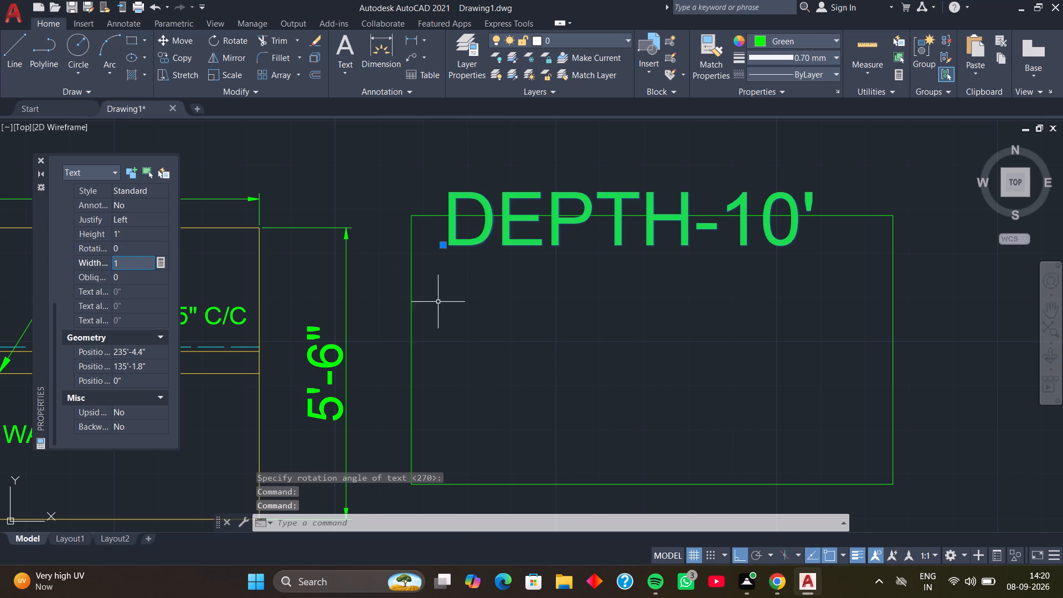
scroll(136, 316, "down", 3)
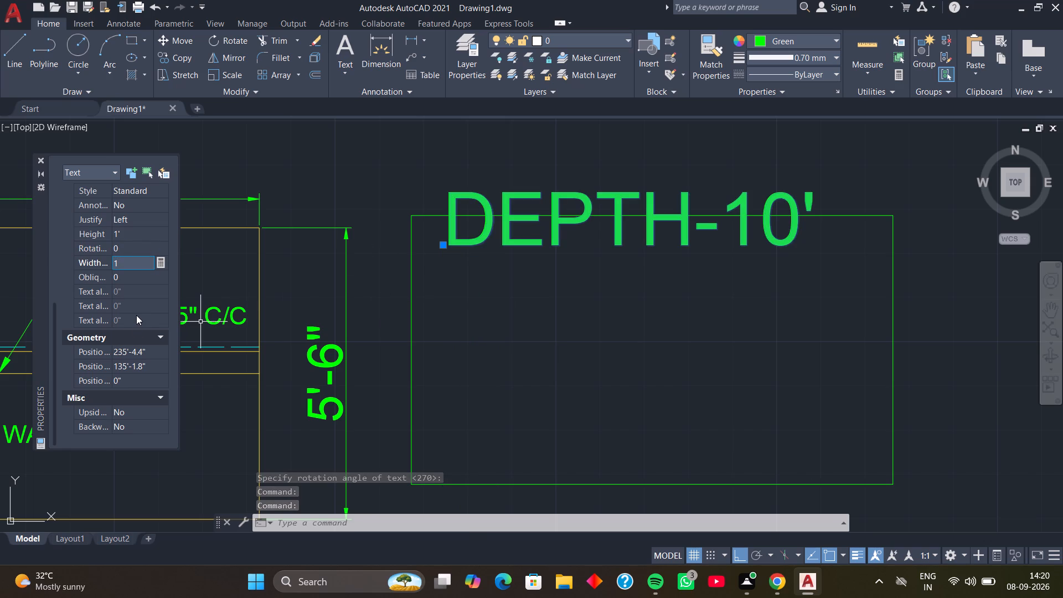
scroll(136, 315, "down", 1)
left_click(141, 230)
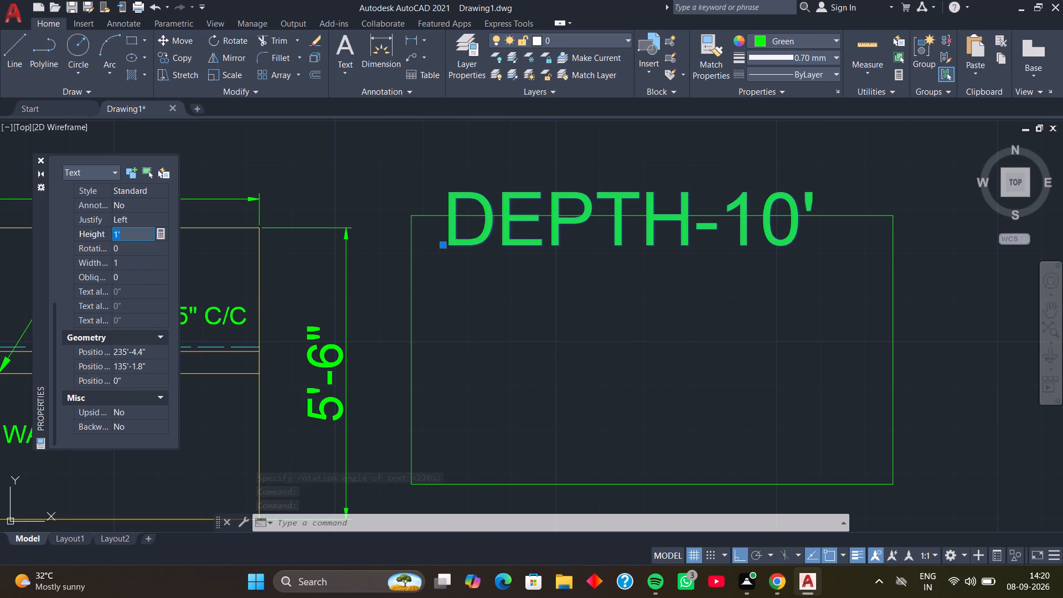
key("8")
key("Return")
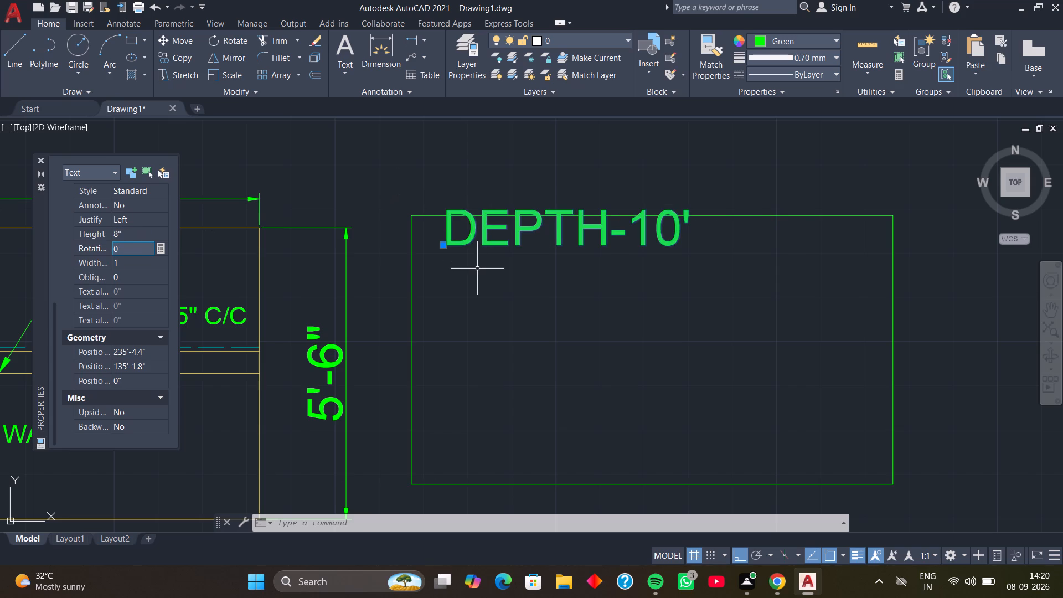
Move the DEPTH-10' text straight down about 6" so it sits fully inside the rectangle.
left_click(443, 247)
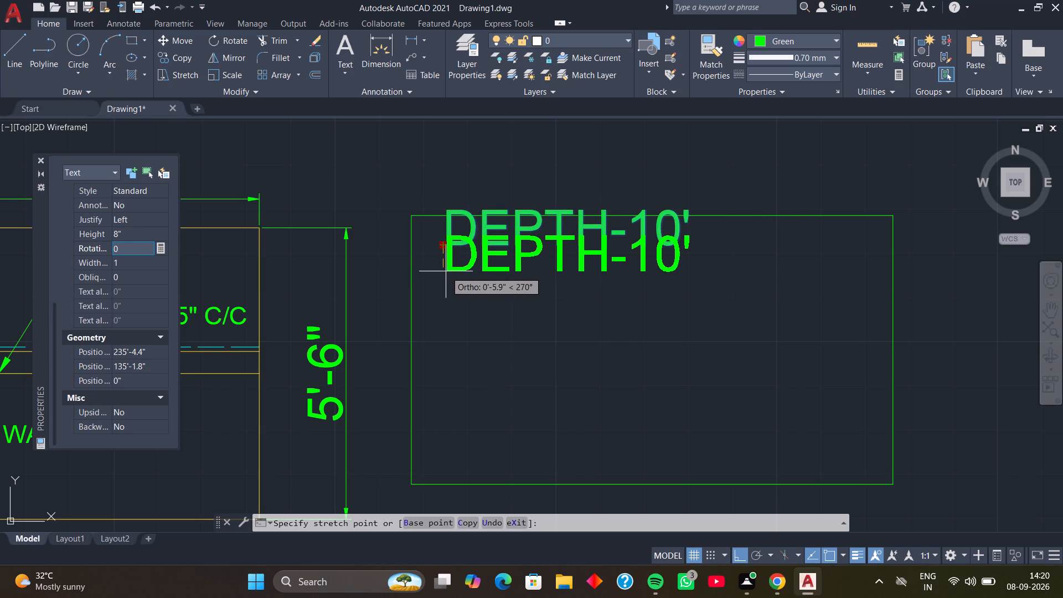
left_click(446, 273)
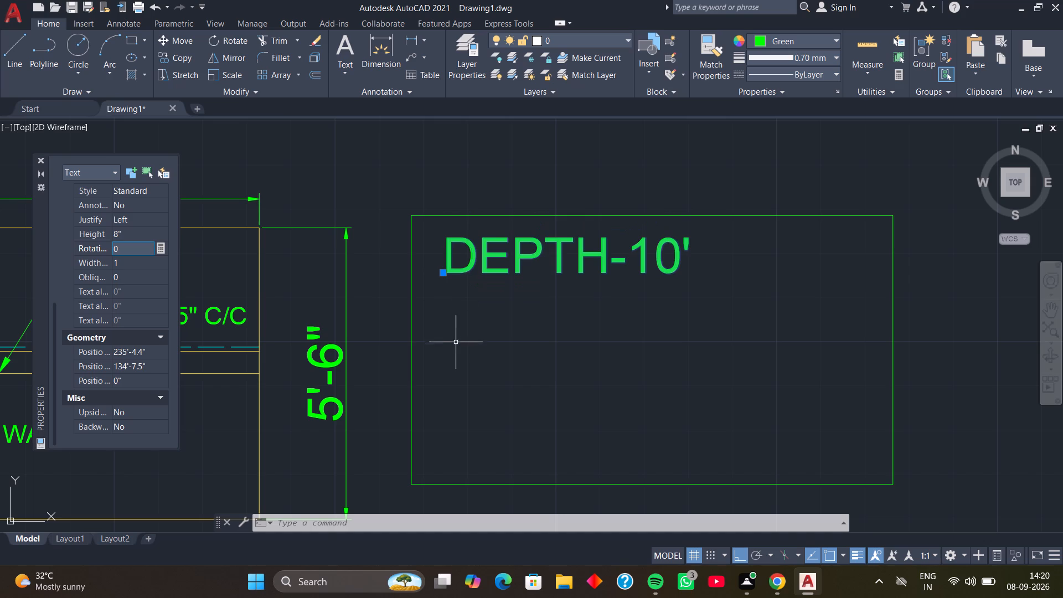
key("Escape")
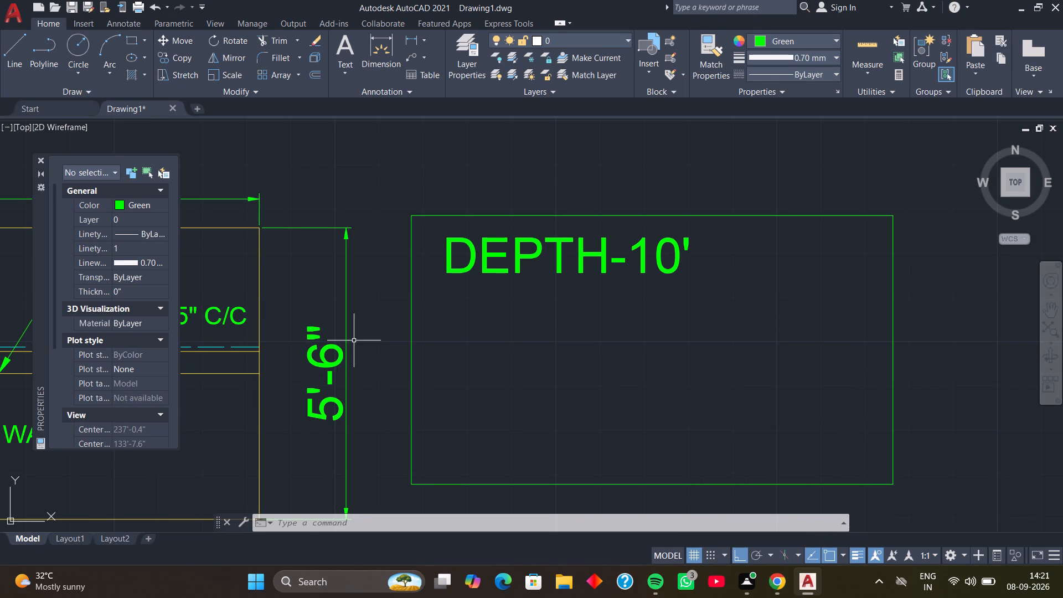
Save the drawing as PLAN OF SUMP in the Autocad folder inside cad desk on the C: drive.
left_click(16, 13)
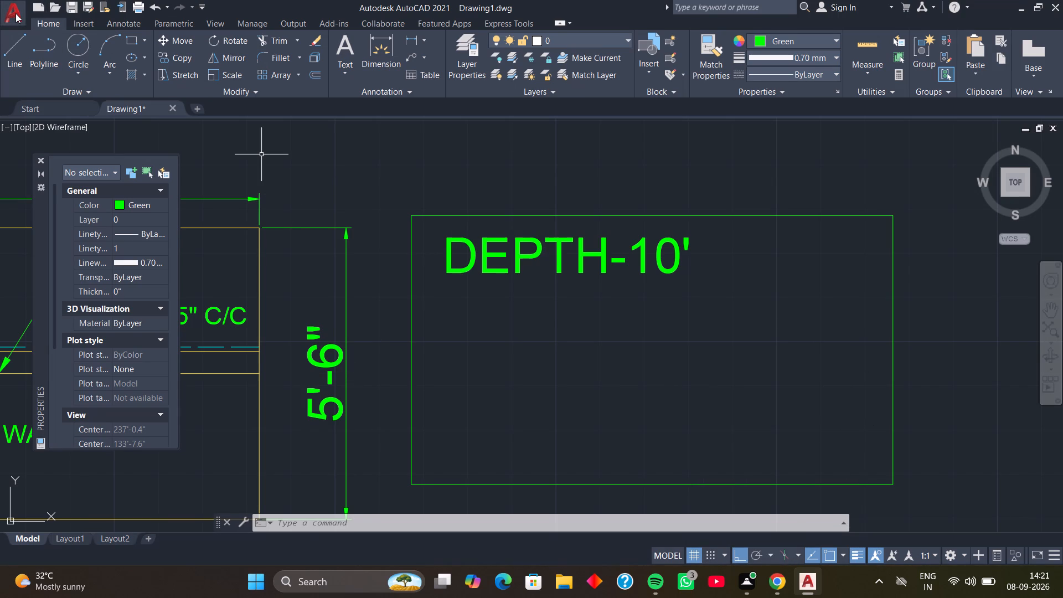
left_click(64, 182)
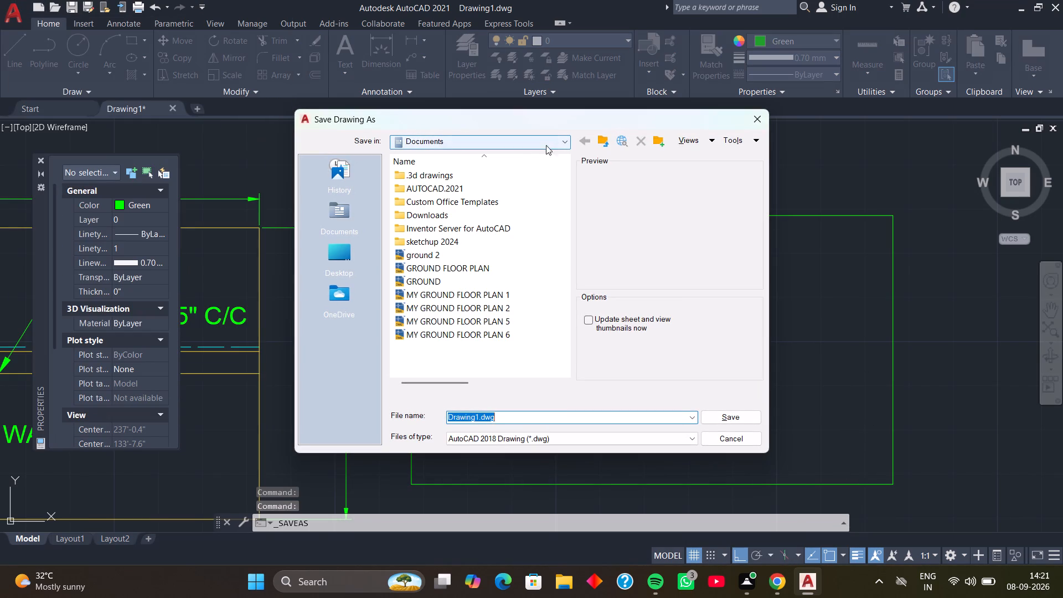
left_click(554, 145)
left_click(519, 173)
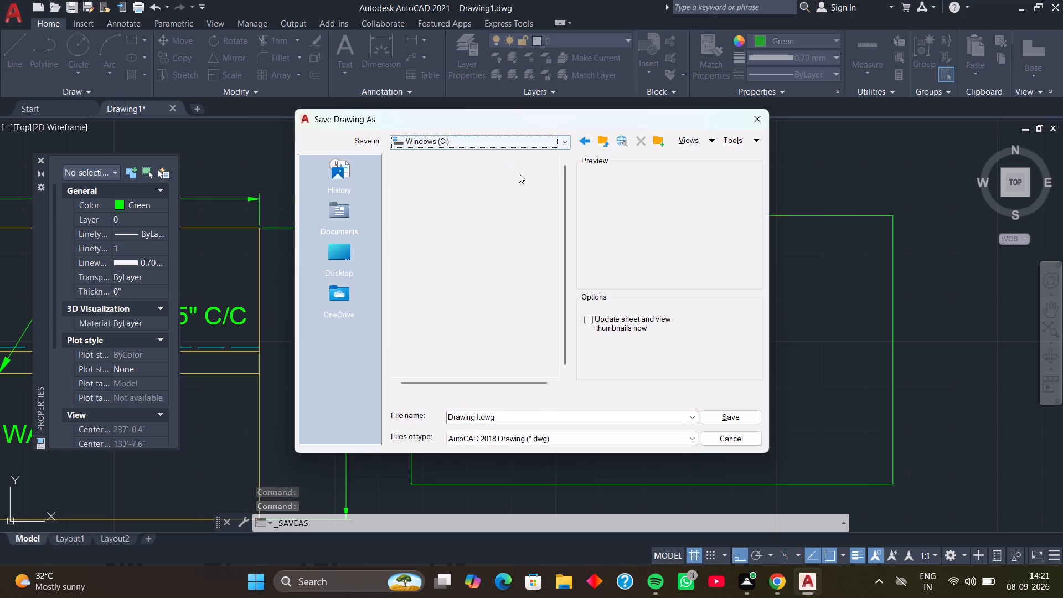
double_click(502, 191)
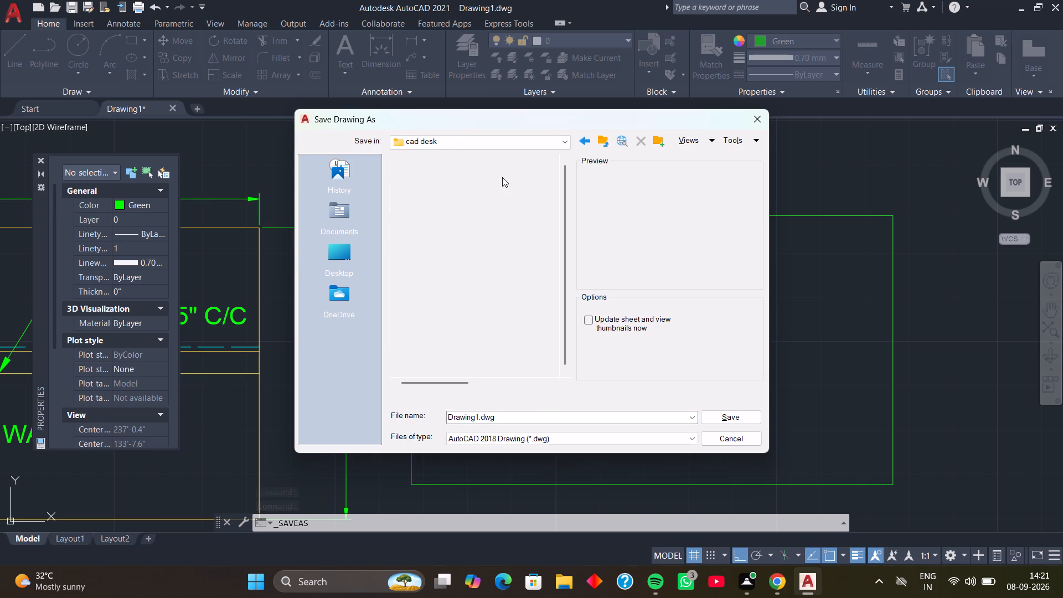
double_click(502, 177)
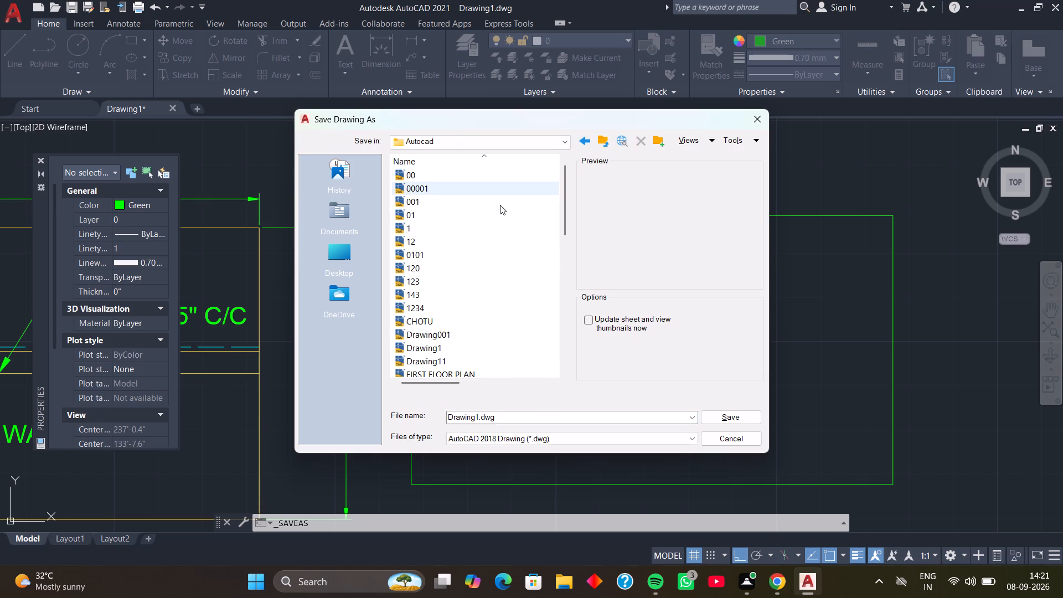
left_click(506, 415)
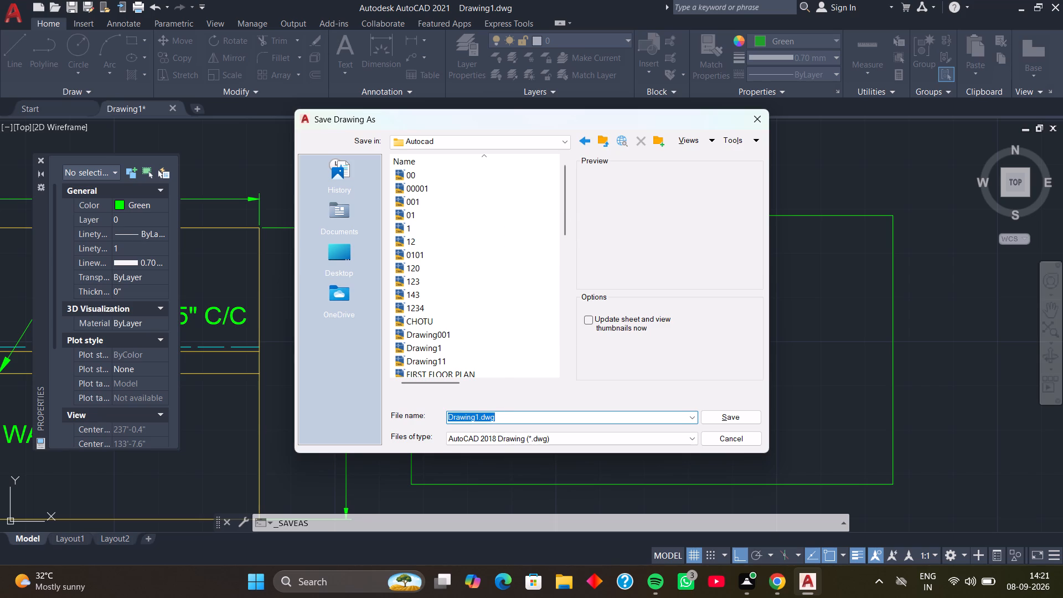
key("p")
type("LAN O")
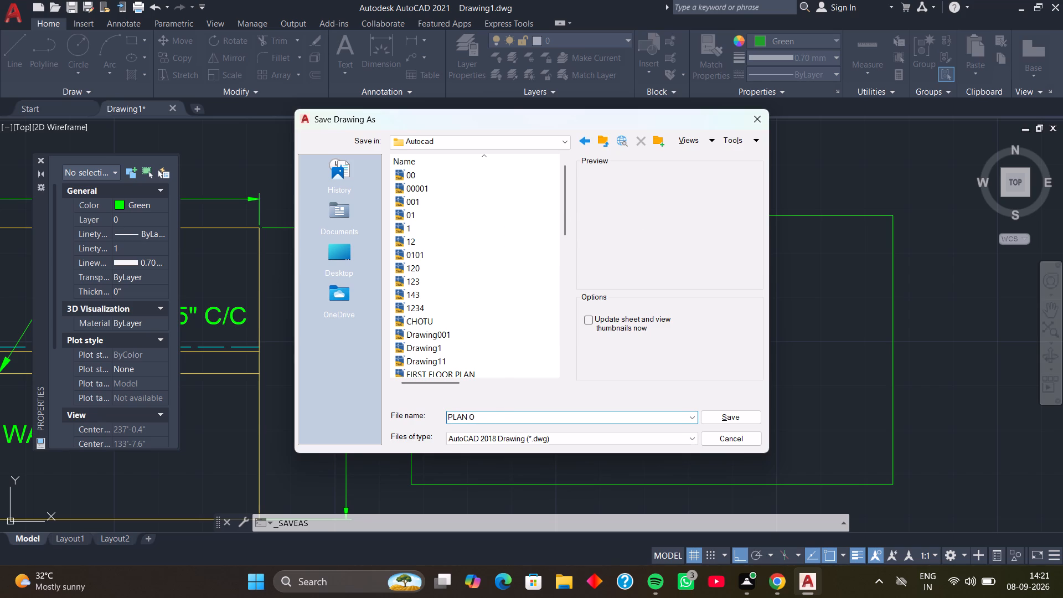
type("FM")
key("BackSpace")
key("space")
type("SUMP")
key("Return")
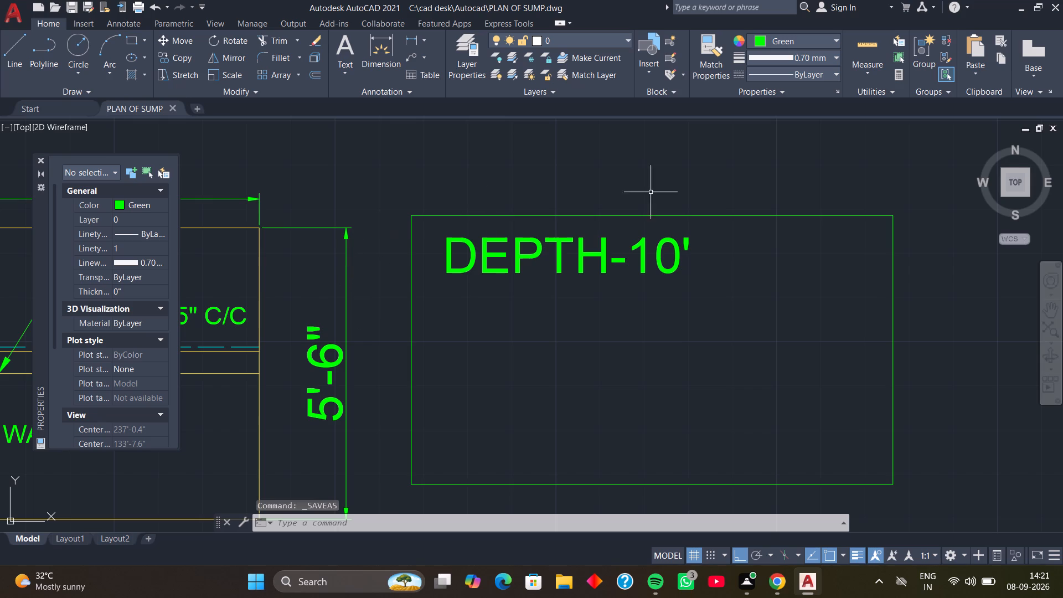
Close AutoCAD.
left_click(1055, 7)
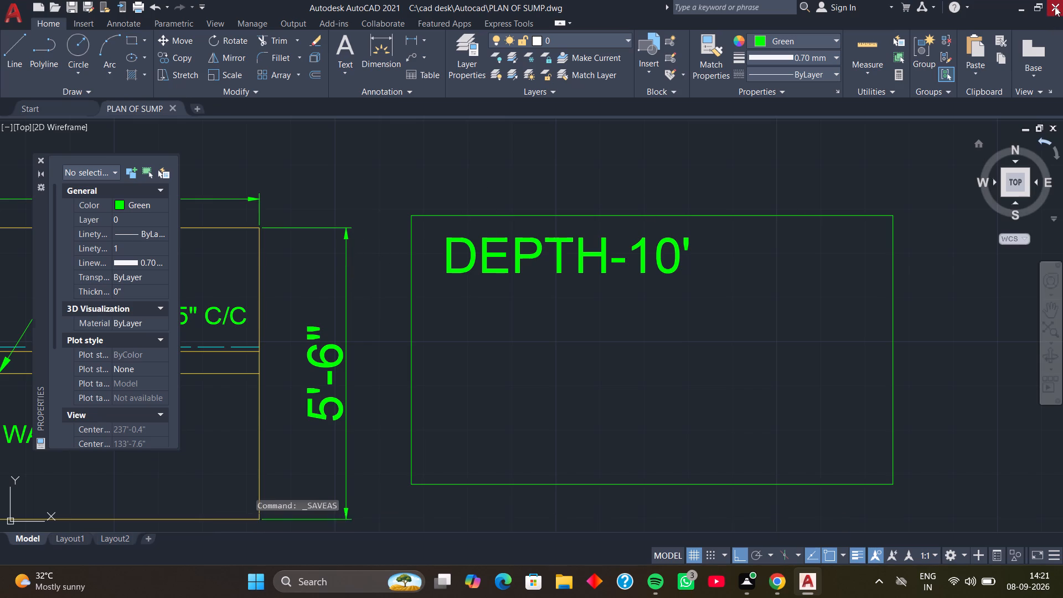
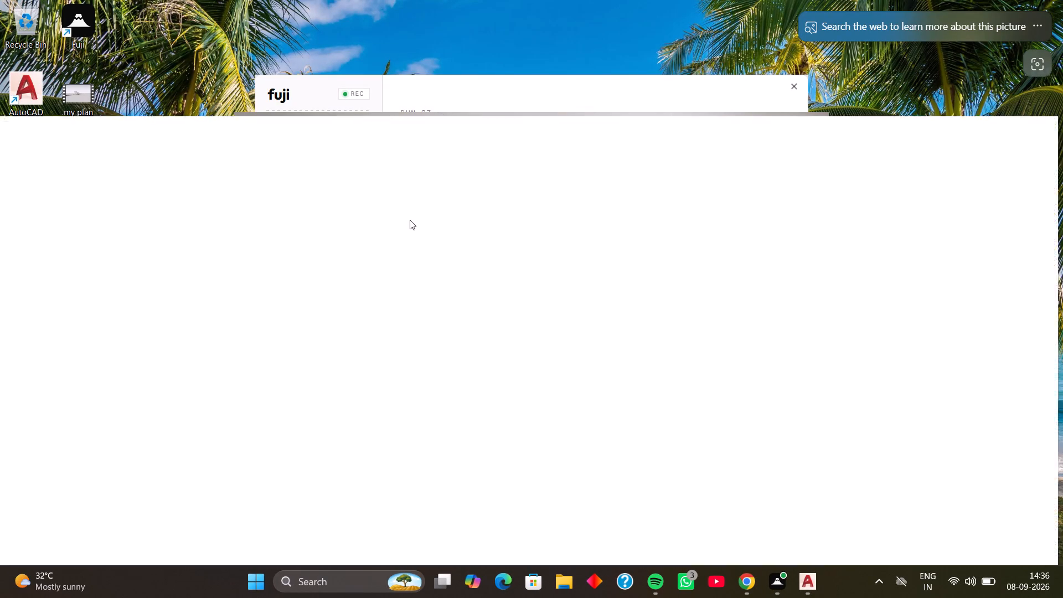
Reopen the recently used PLAN OF SUMP drawing.
left_click(496, 218)
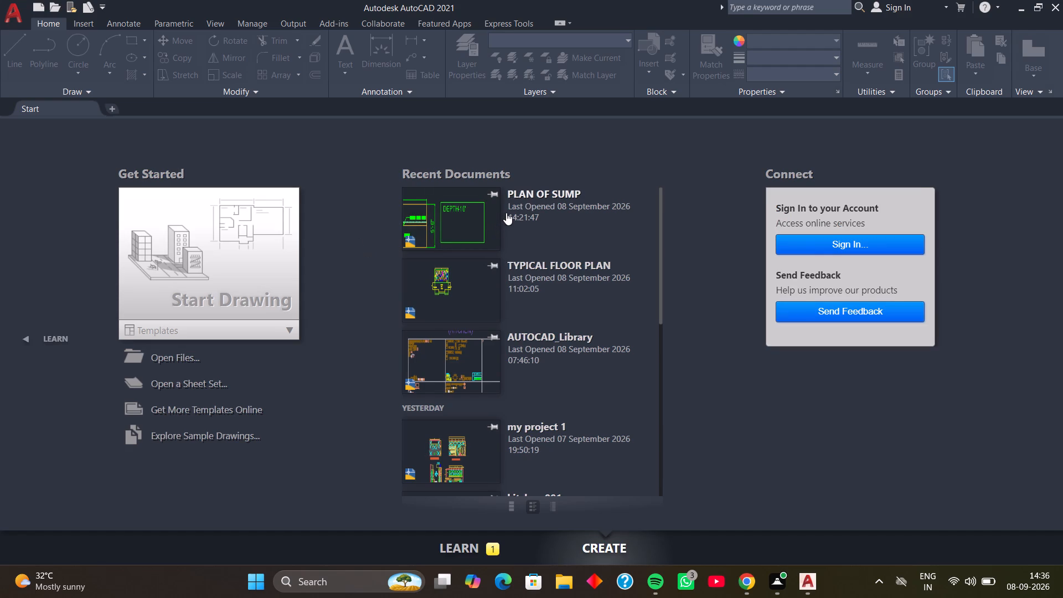
double_click(513, 206)
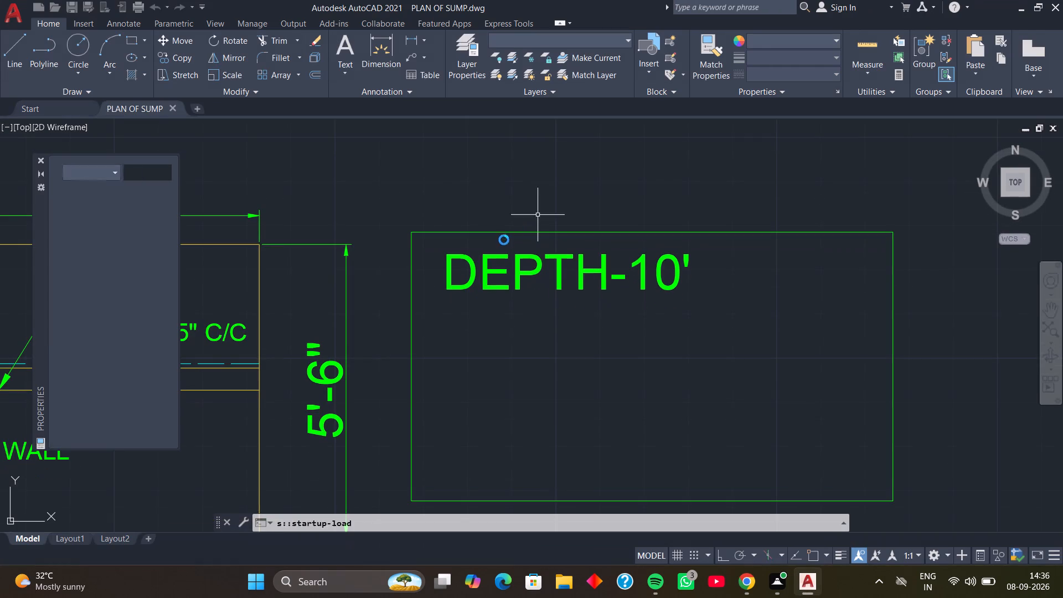
Examine the sump plan, the reinforcement plan with its bar notes, and the tank section's cover slab, walls and base.
scroll(470, 240, "down", 2)
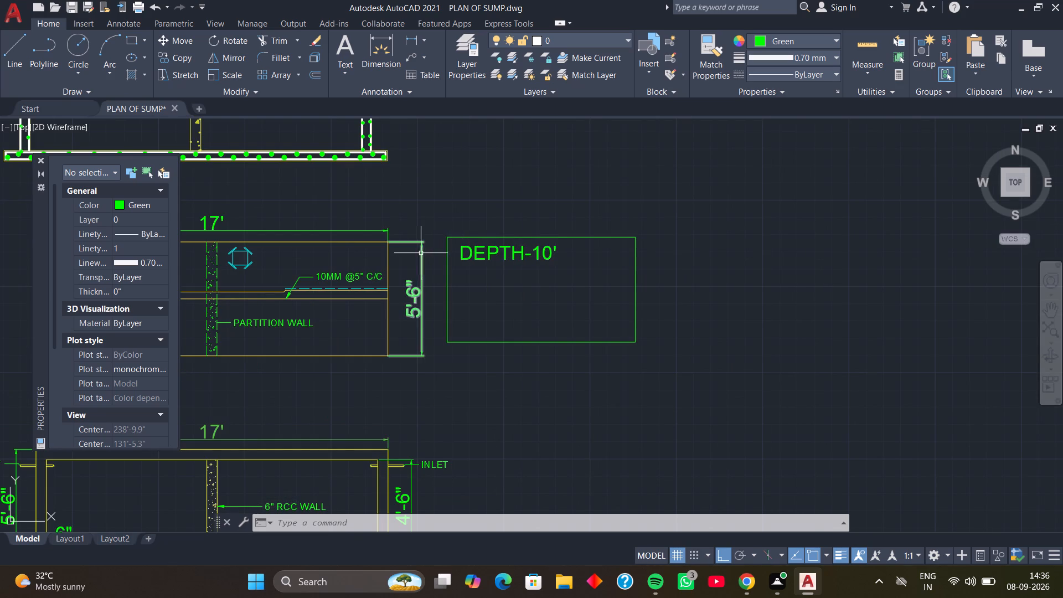
middle_click_drag(419, 253, 701, 245)
scroll(618, 244, "down", 1)
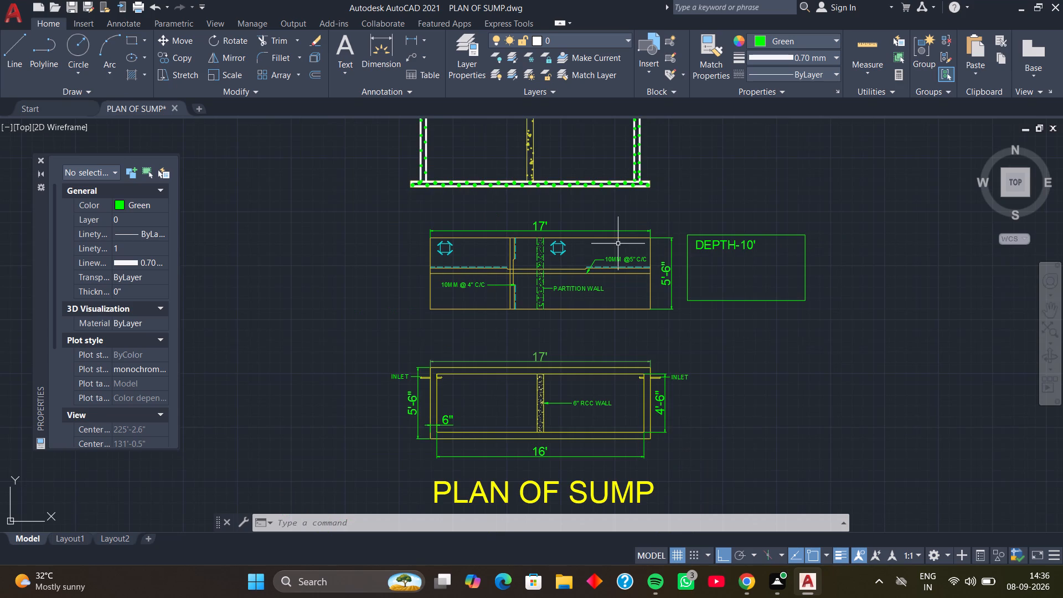
middle_click_drag(614, 250, 653, 312)
middle_click_drag(637, 286, 687, 198)
middle_click_drag(670, 285, 662, 235)
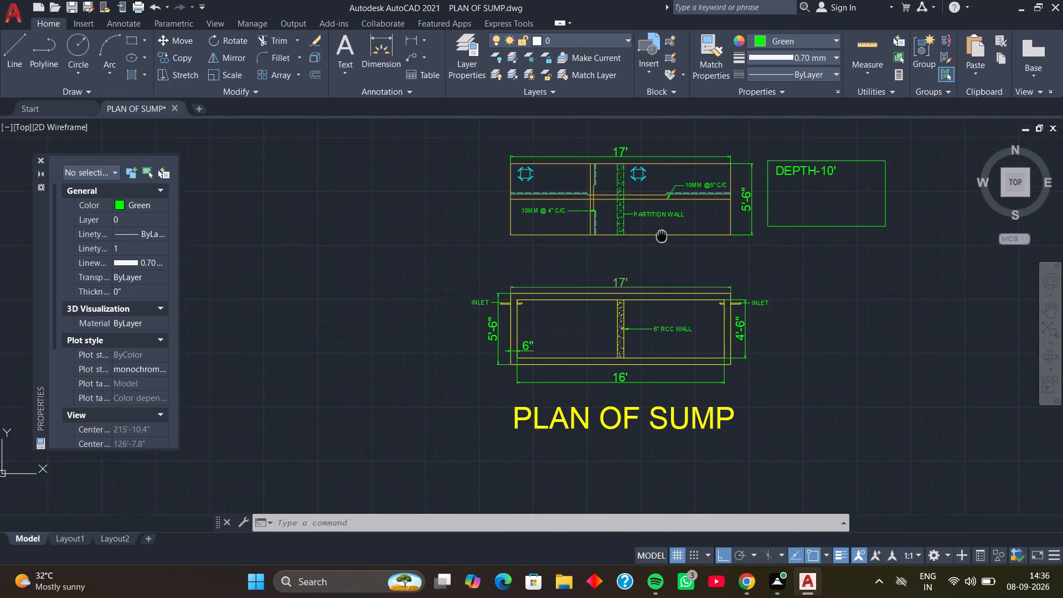
middle_click_drag(662, 235, 662, 235)
scroll(637, 292, "up", 3)
middle_click_drag(618, 315, 658, 212)
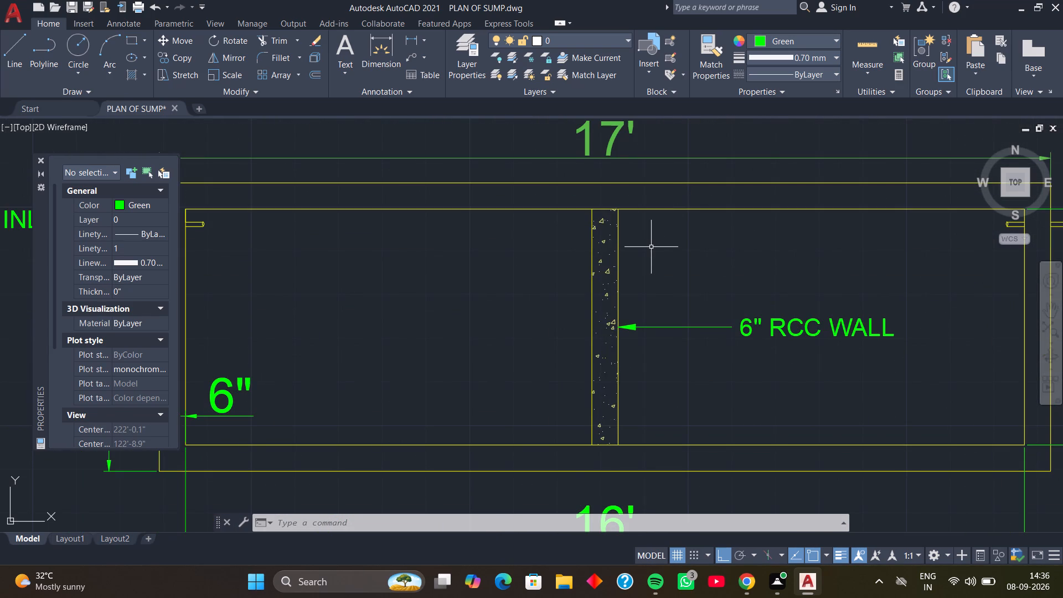
scroll(651, 247, "down", 3)
middle_click_drag(670, 198, 660, 284)
scroll(670, 198, "down", 1)
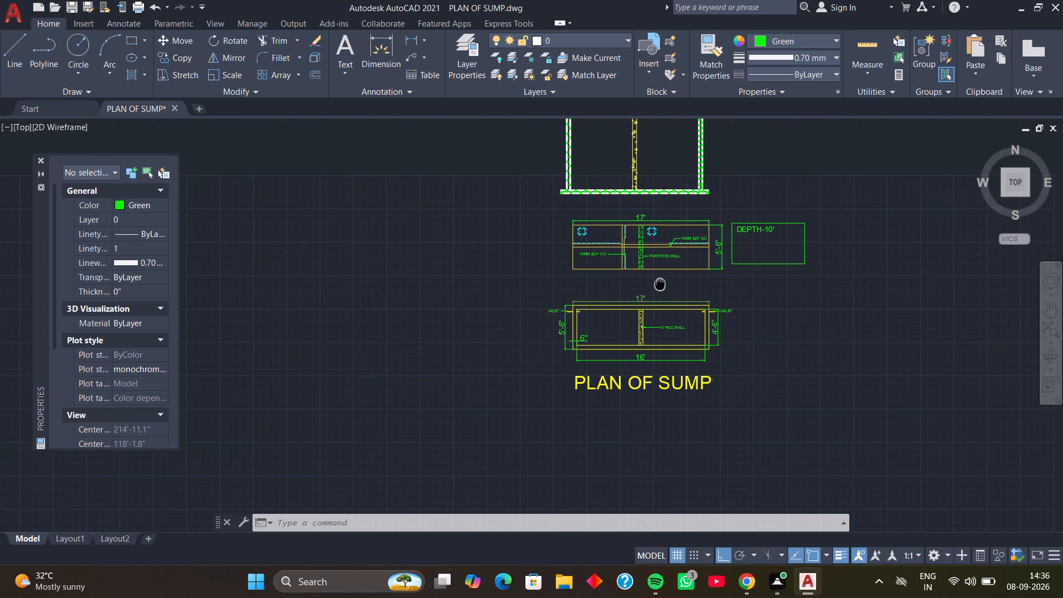
middle_click_drag(672, 230, 665, 319)
scroll(645, 195, "up", 2)
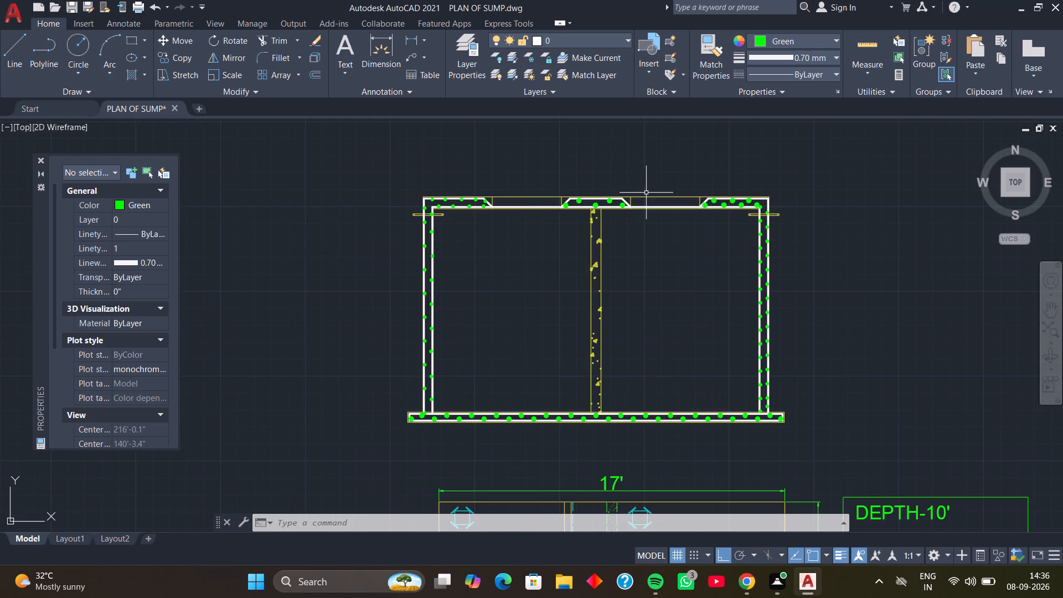
scroll(646, 193, "up", 3)
scroll(664, 226, "down", 4)
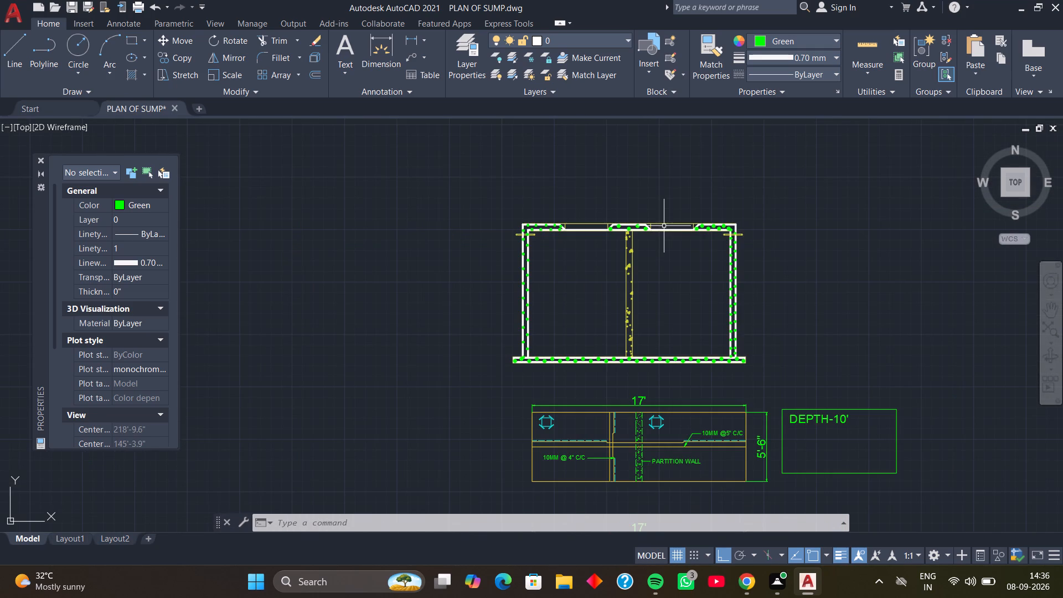
middle_click_drag(638, 269, 797, 268)
scroll(780, 274, "up", 3)
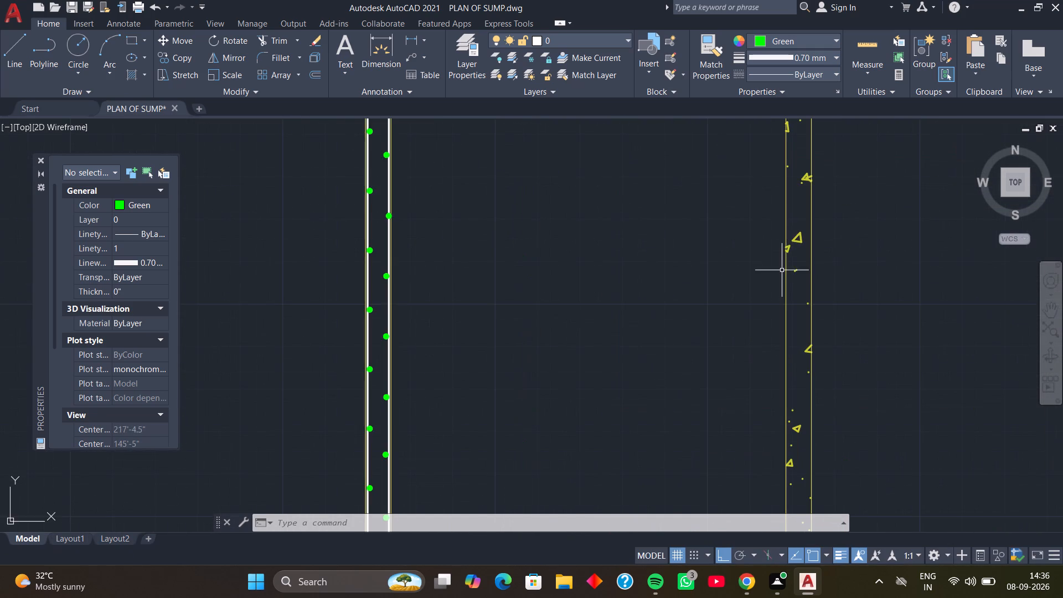
middle_click_drag(780, 213, 727, 377)
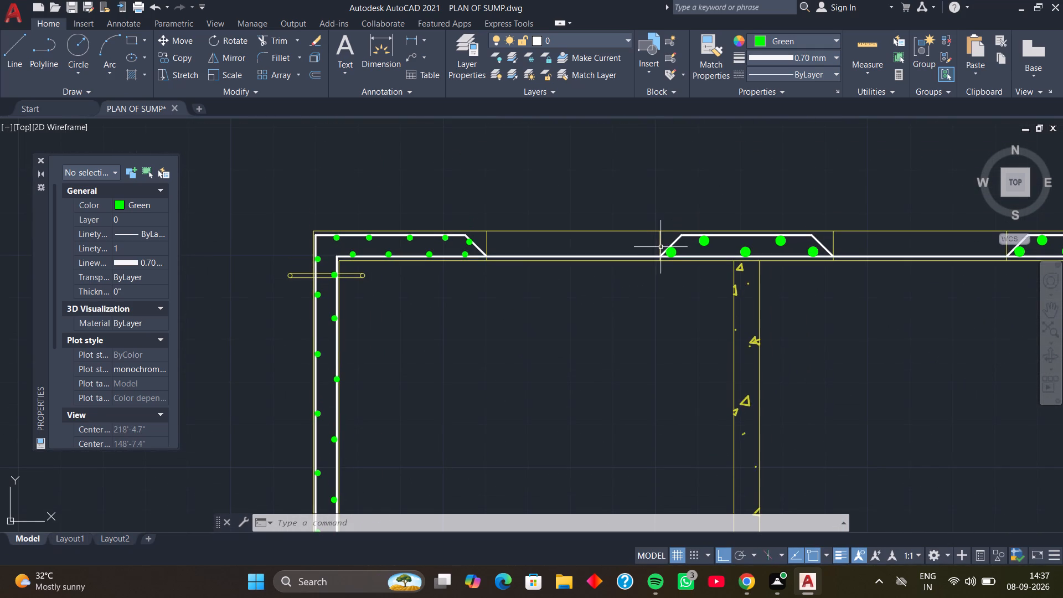
scroll(678, 261, "up", 2)
scroll(678, 261, "down", 2)
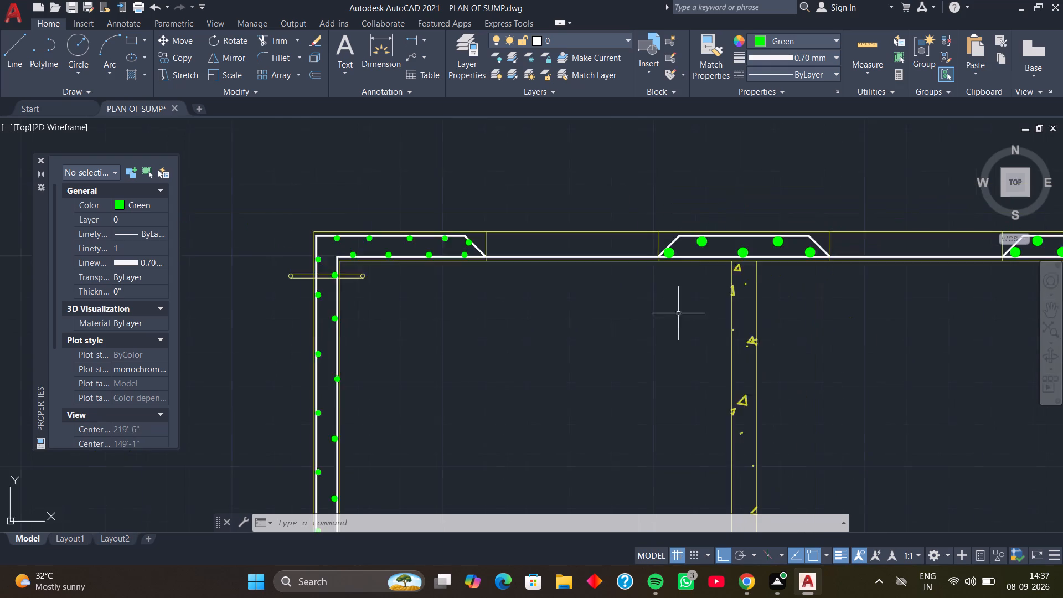
middle_click_drag(678, 313, 681, 189)
scroll(679, 219, "down", 3)
middle_click_drag(674, 349, 664, 292)
scroll(681, 350, "up", 1)
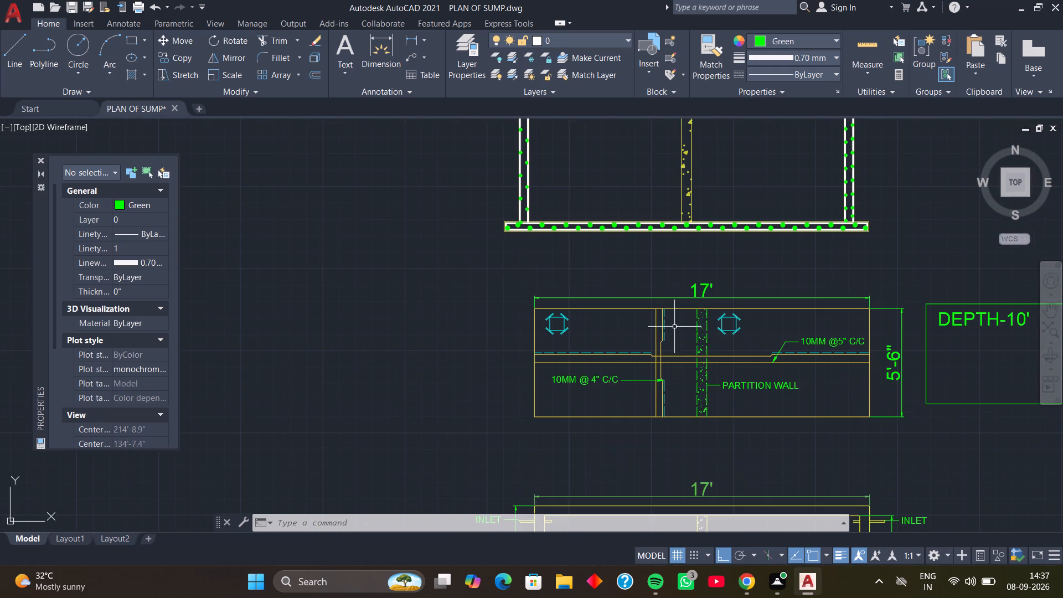
Change the colour of the 10MM @ 4" C/C multileader in the reinforcement plan to pale green 175,217,170.
middle_click_drag(679, 348, 655, 317)
scroll(613, 343, "up", 4)
middle_click_drag(598, 344, 838, 200)
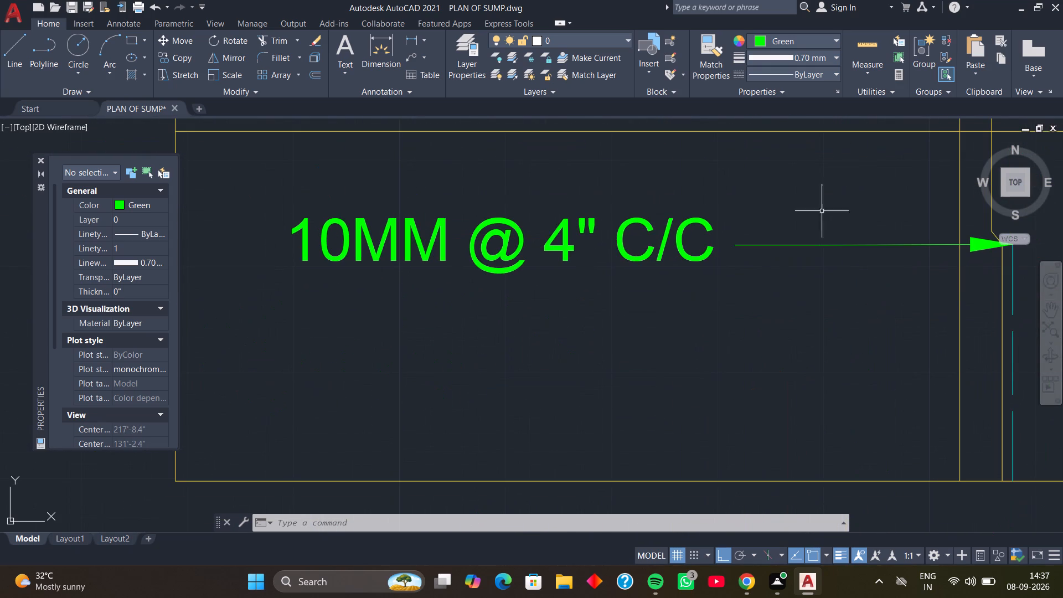
left_click(705, 224)
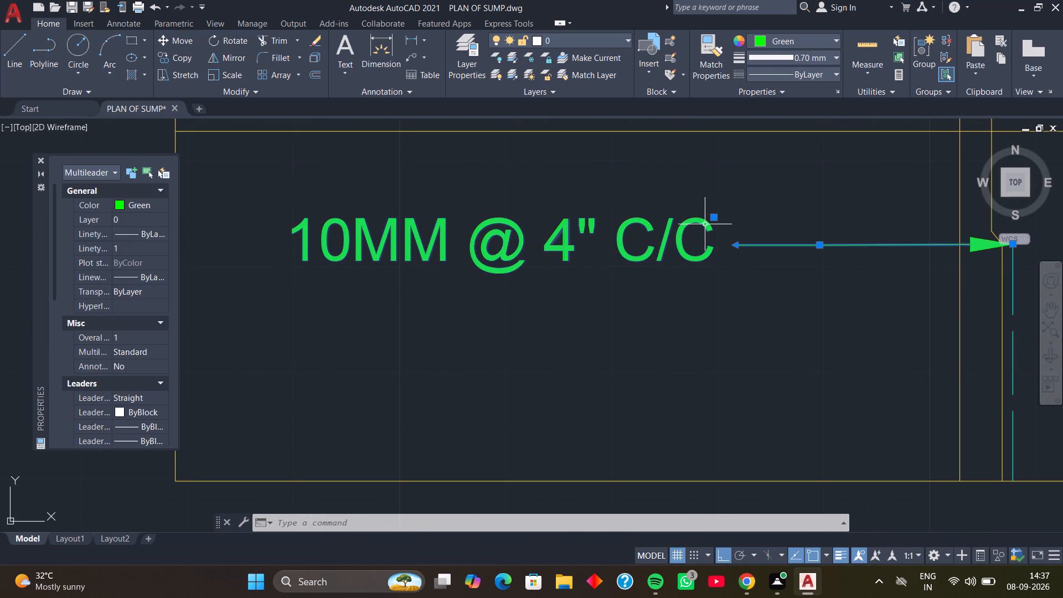
left_click(836, 35)
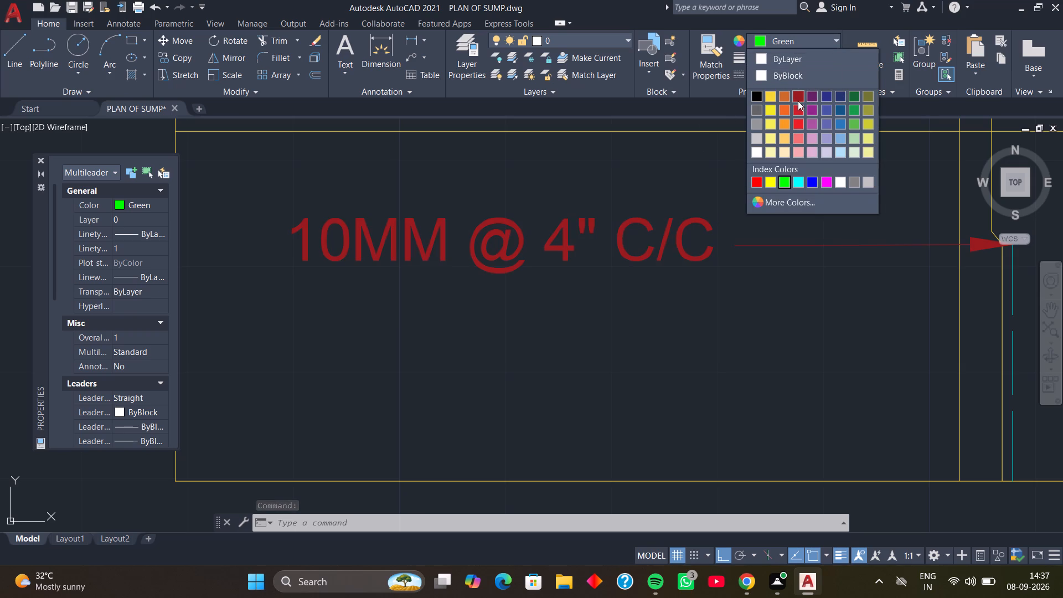
left_click(855, 137)
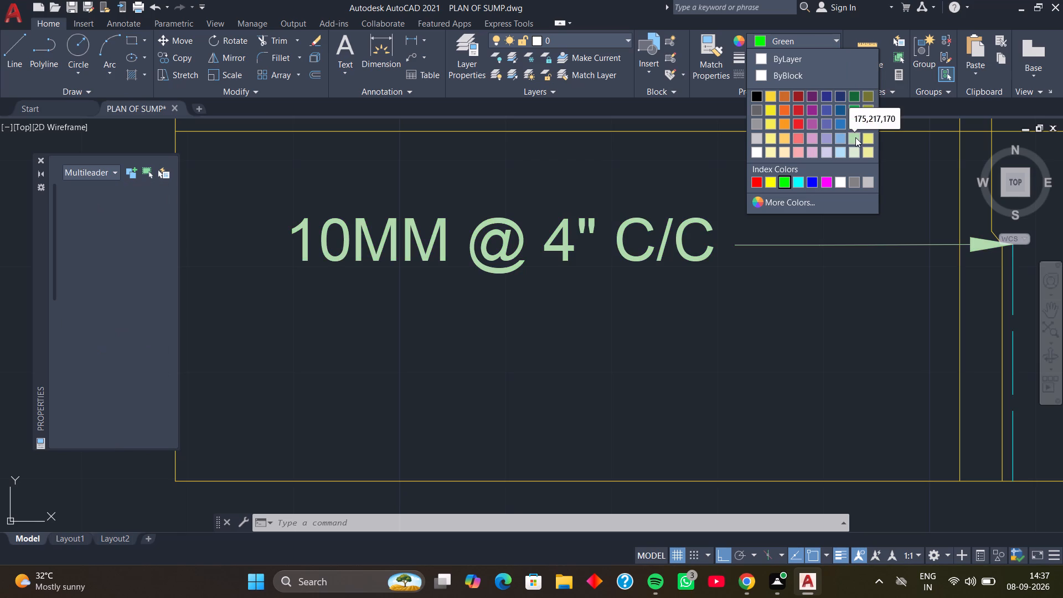
key("Escape")
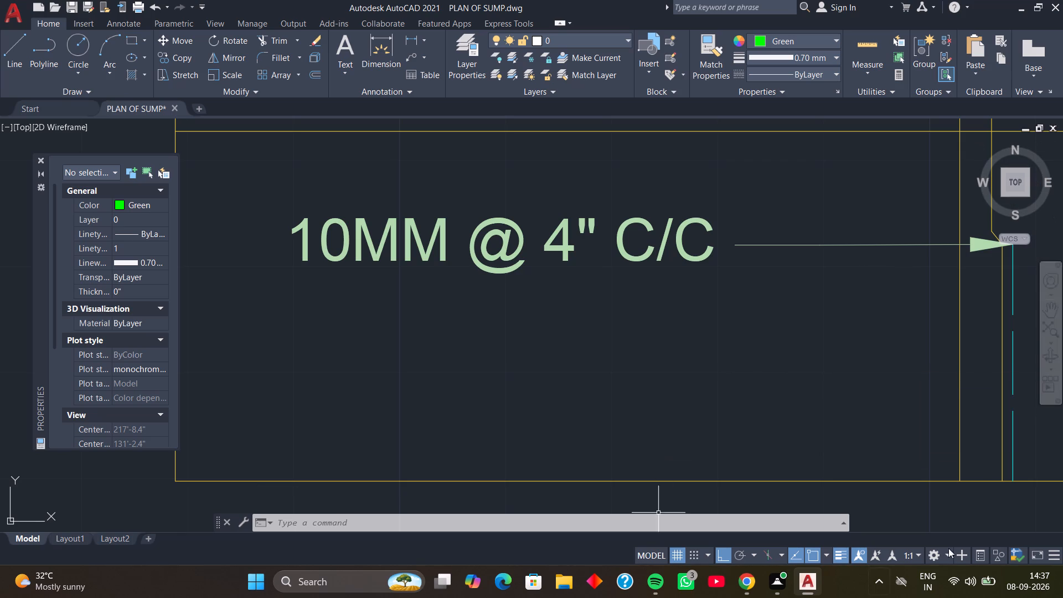
scroll(675, 370, "down", 2)
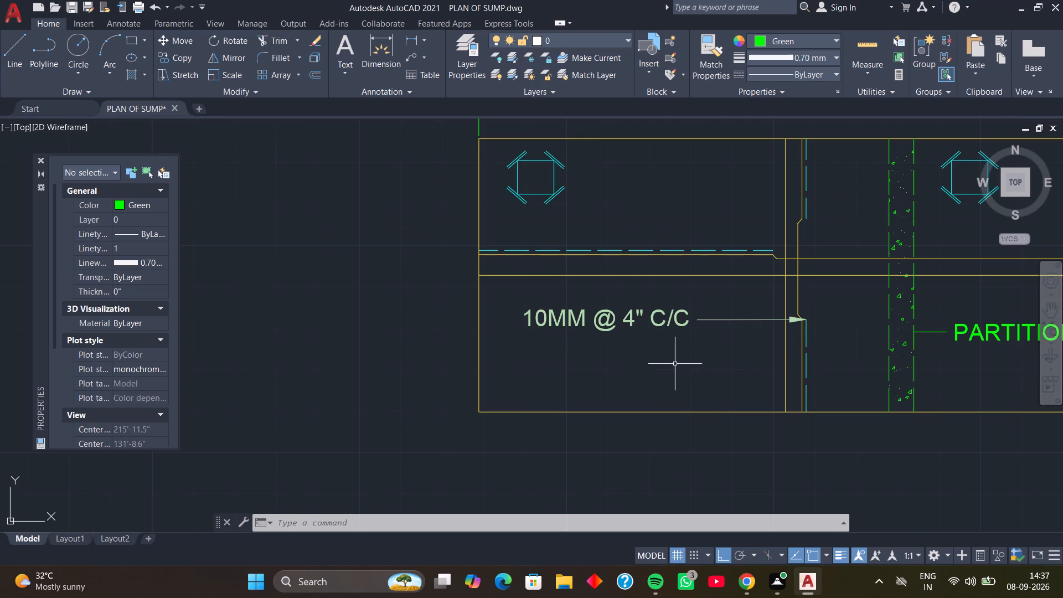
scroll(687, 359, "down", 2)
middle_click_drag(689, 359, 606, 329)
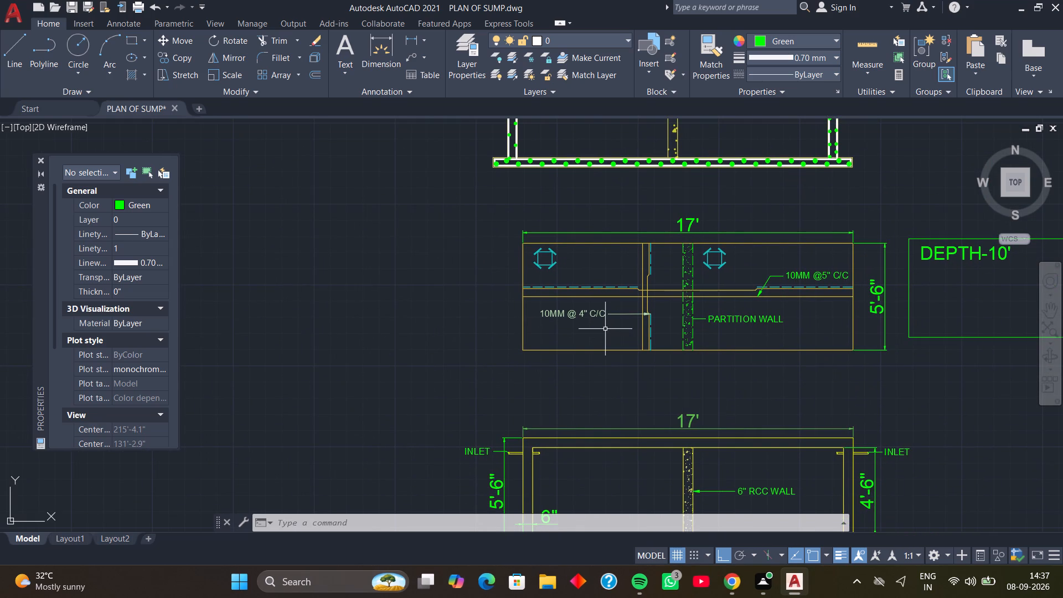
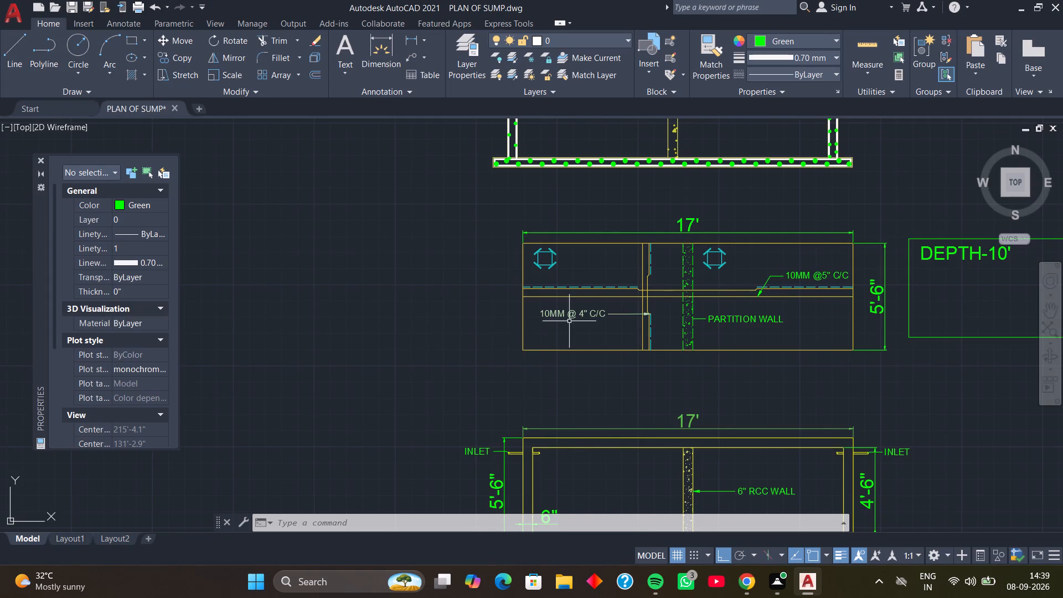
Delete the two collinear lower lines of the inlet pipe crossing the left wall of the tank section.
scroll(570, 321, "down", 1)
middle_click_drag(584, 325, 354, 383)
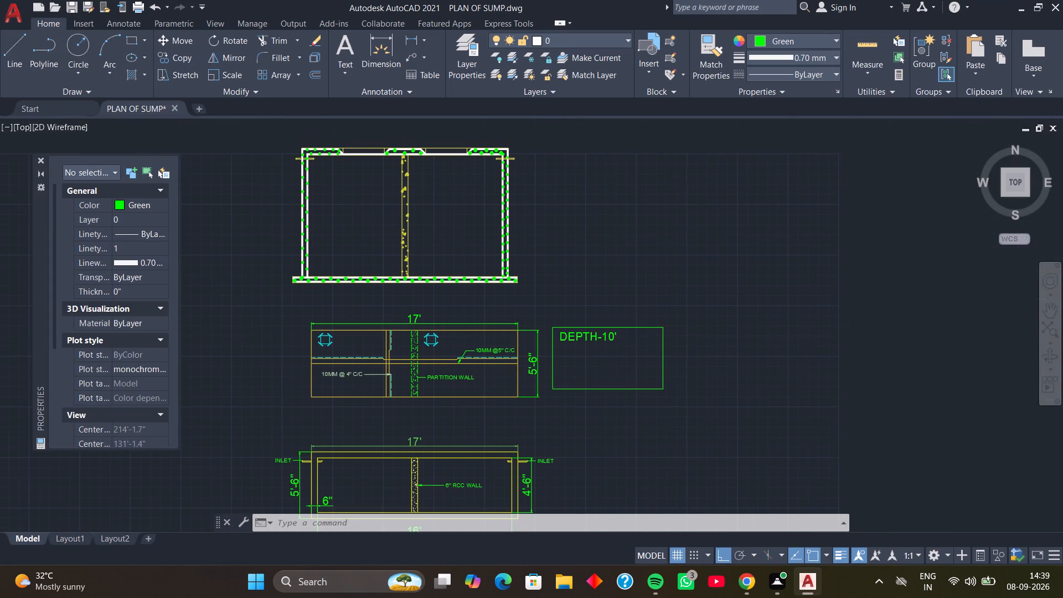
middle_click_drag(362, 325, 382, 322)
middle_click(383, 322)
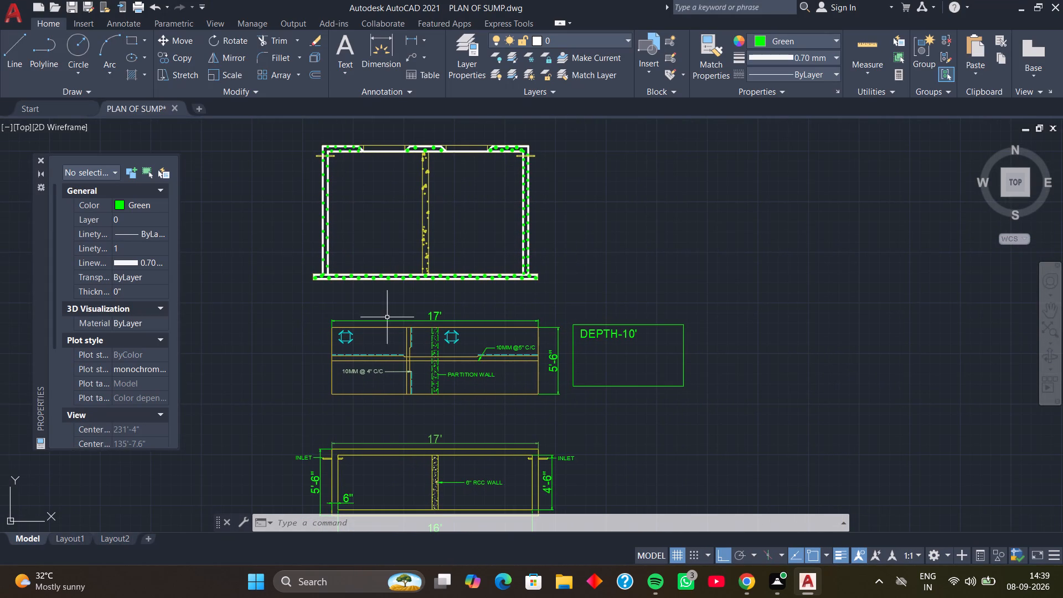
middle_click_drag(379, 286, 448, 296)
middle_click_drag(452, 297, 462, 297)
middle_click_drag(433, 317, 448, 315)
scroll(444, 304, "up", 2)
middle_click_drag(440, 287, 435, 380)
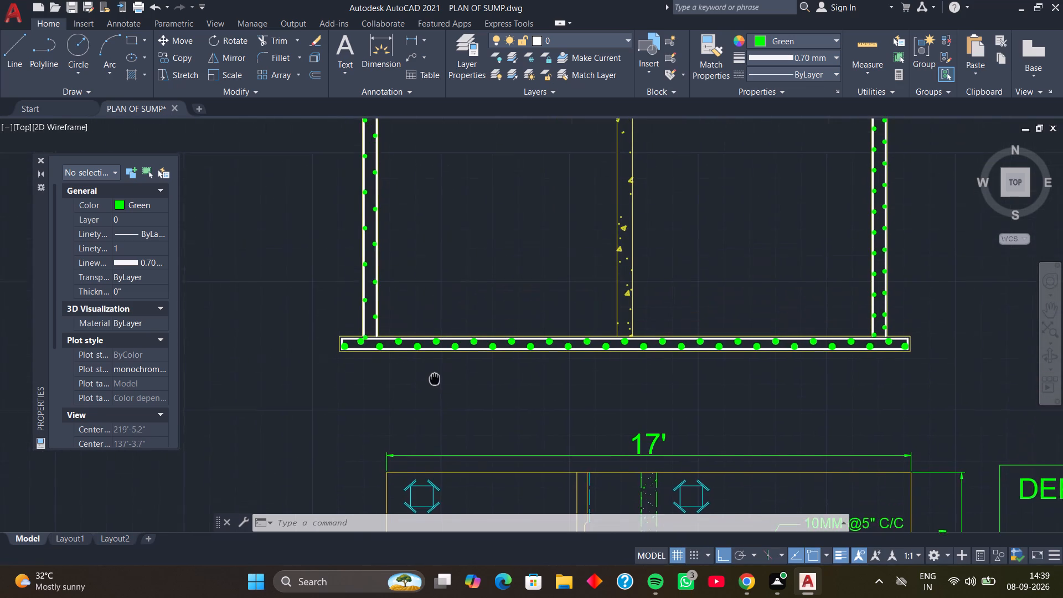
middle_click_drag(435, 380, 434, 399)
scroll(446, 246, "down", 1)
middle_click_drag(477, 218, 453, 380)
scroll(344, 291, "up", 2)
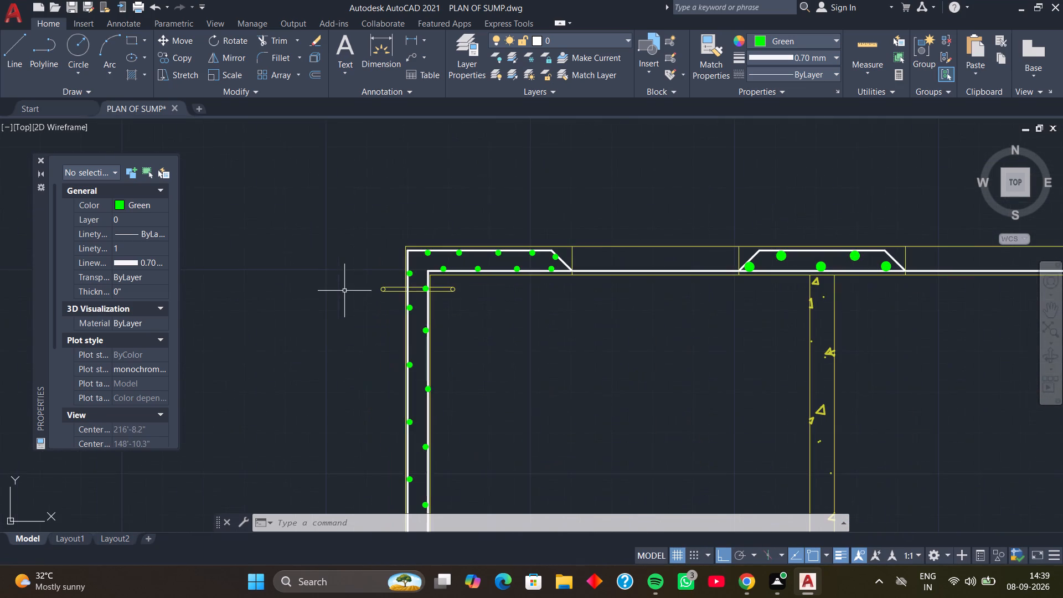
scroll(422, 317, "up", 2)
middle_click_drag(477, 277, 530, 298)
scroll(530, 298, "up", 1)
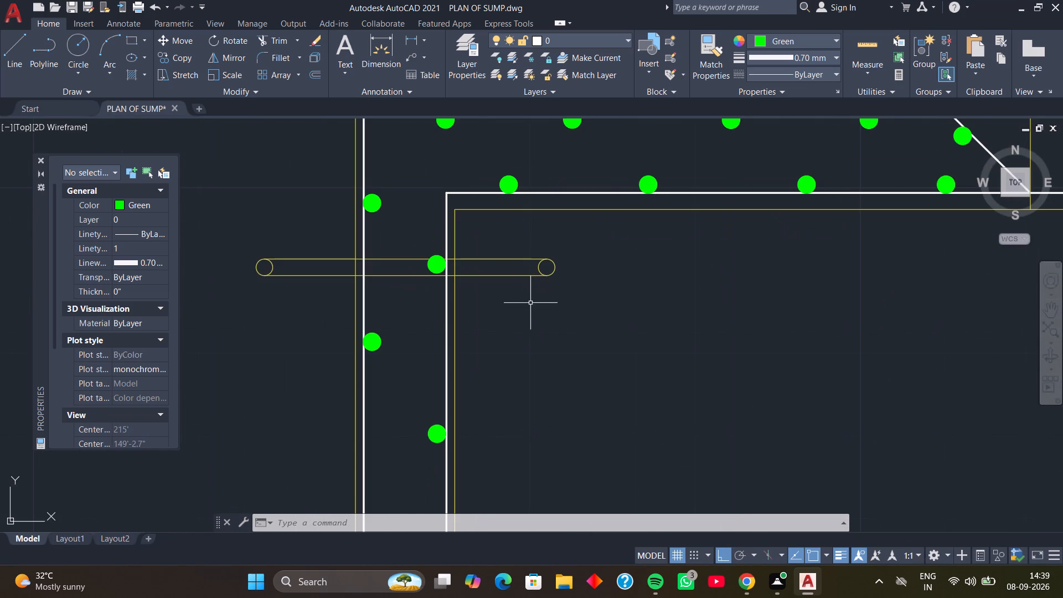
left_click(510, 275)
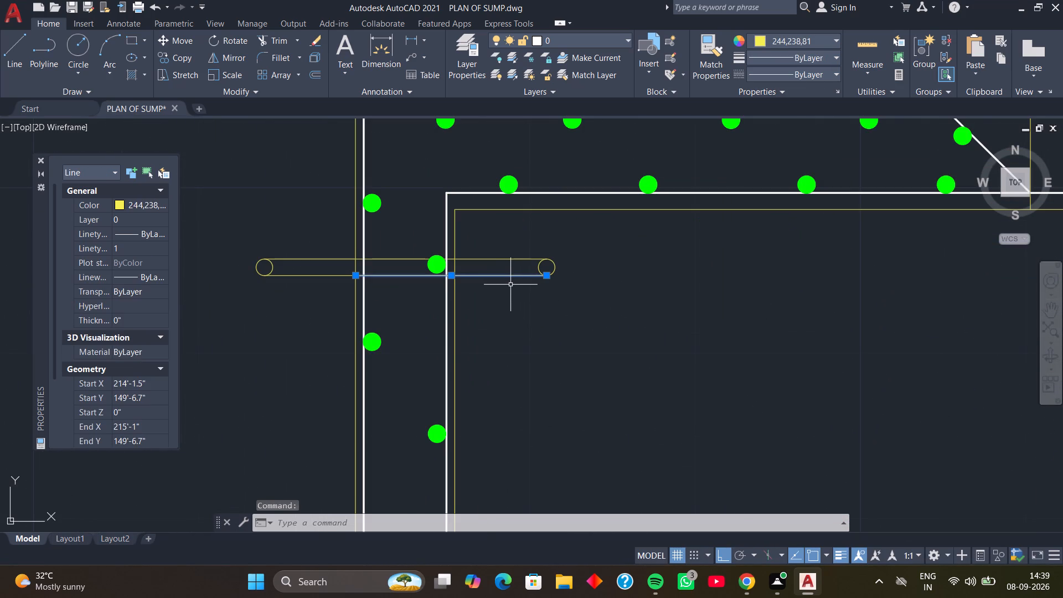
key("Escape")
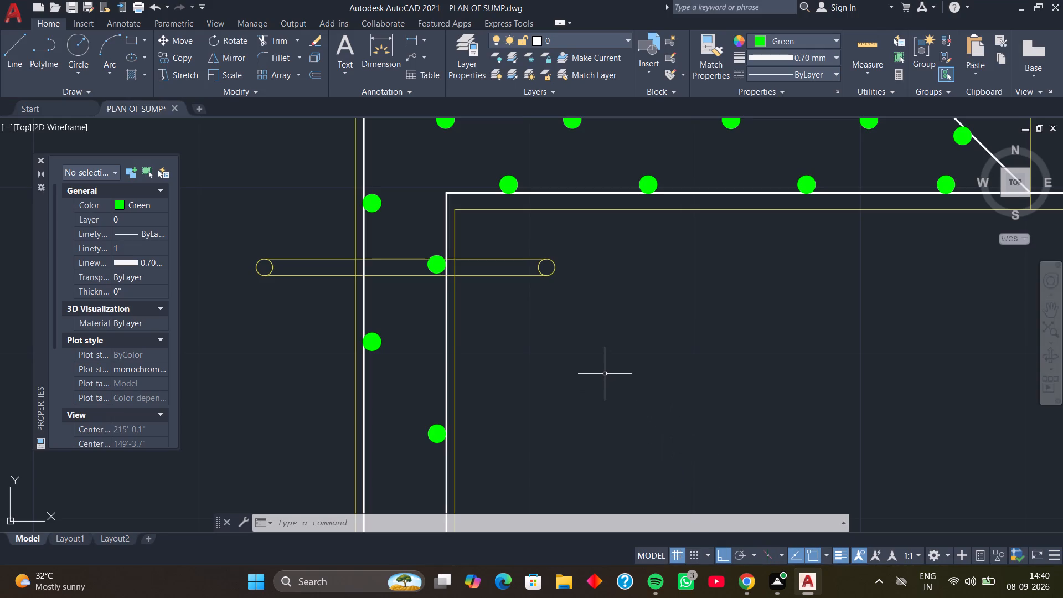
scroll(487, 282, "down", 1)
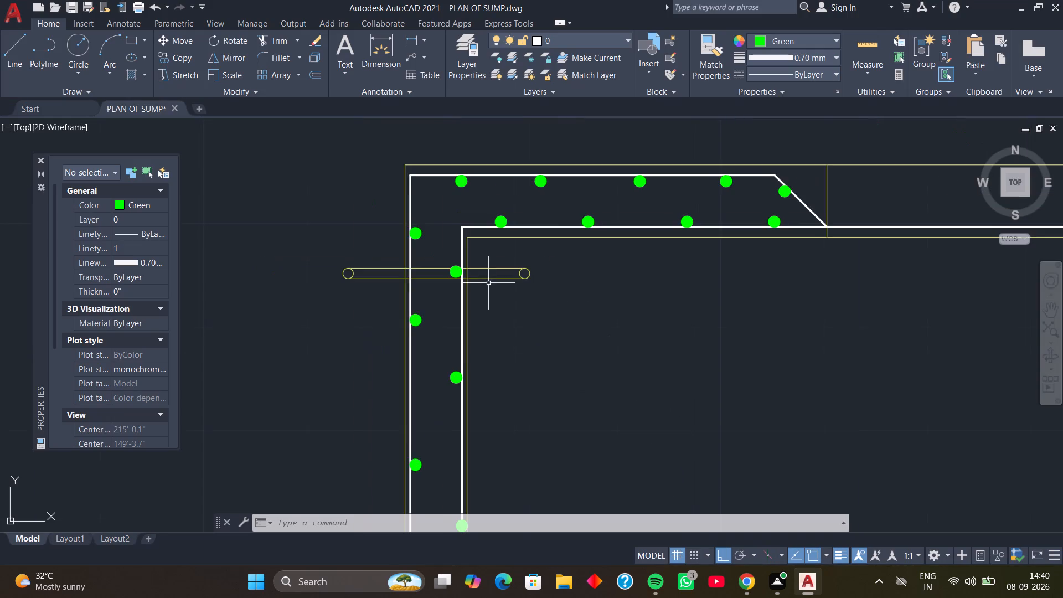
middle_click_drag(489, 283, 567, 195)
left_click(575, 191)
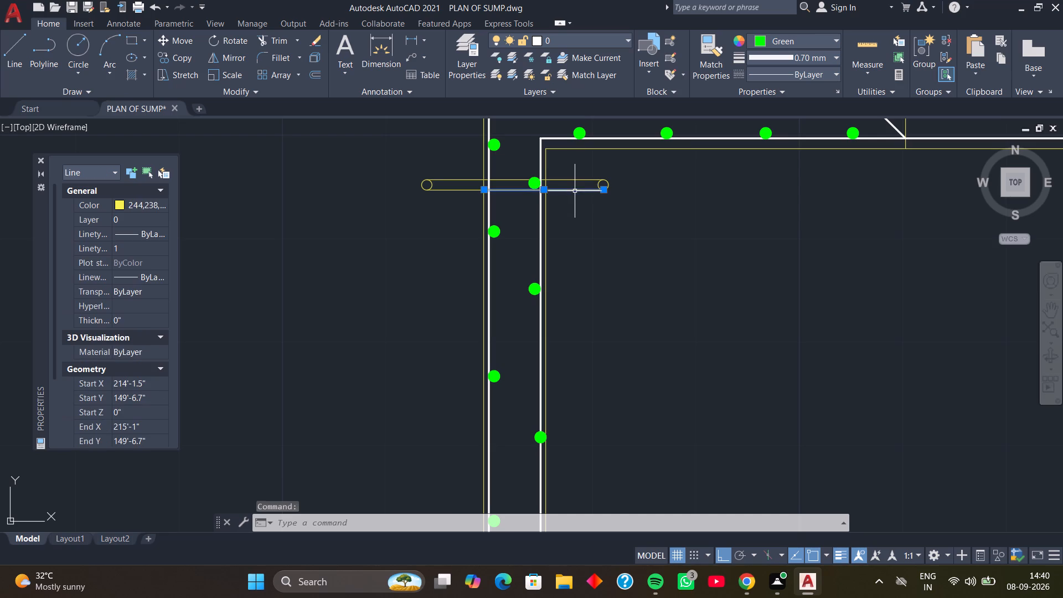
left_click(463, 189)
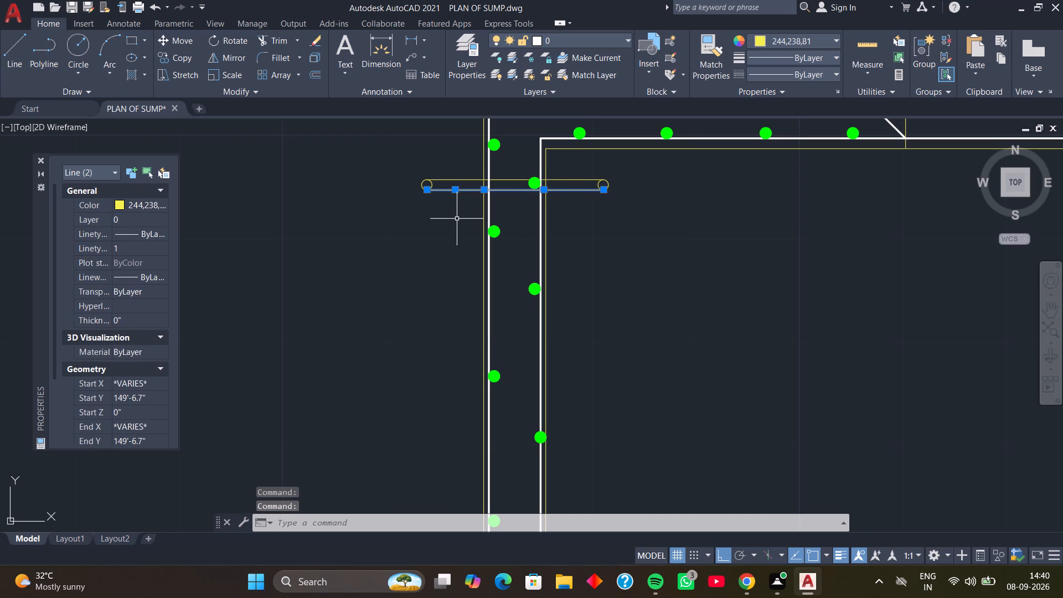
key("Delete")
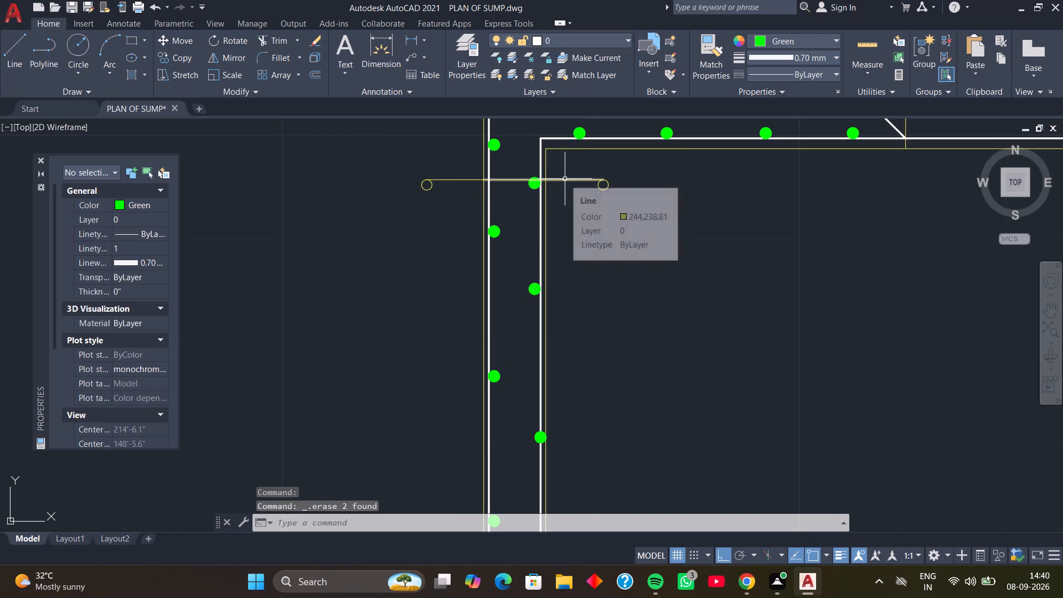
Offset the inlet pipe's upper line, between the outer wall face and the inner end circle, 1" downward.
type("O")
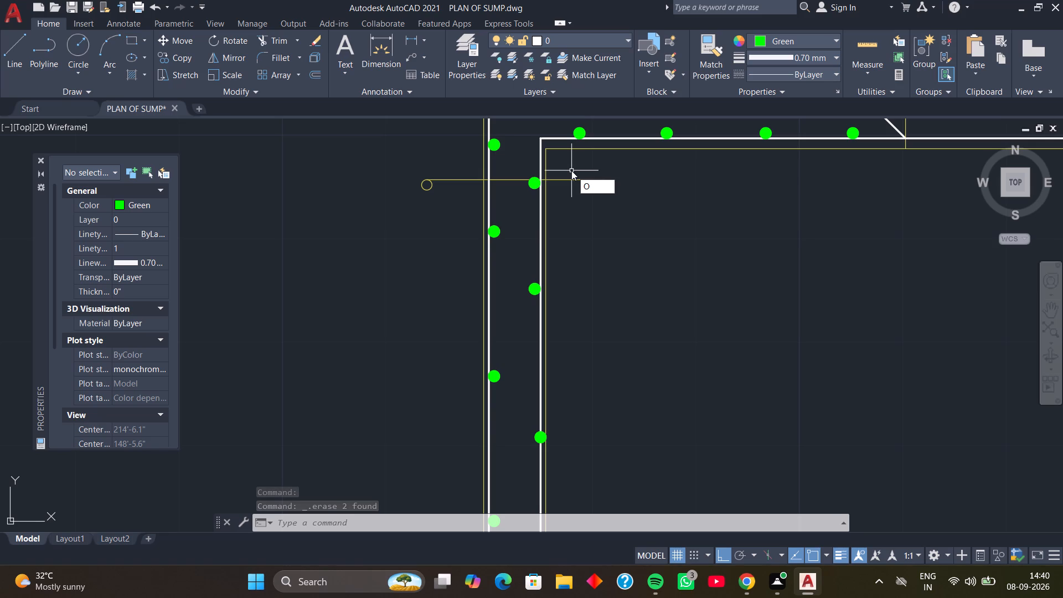
key("space")
key("space")
left_click_drag(568, 181, 570, 192)
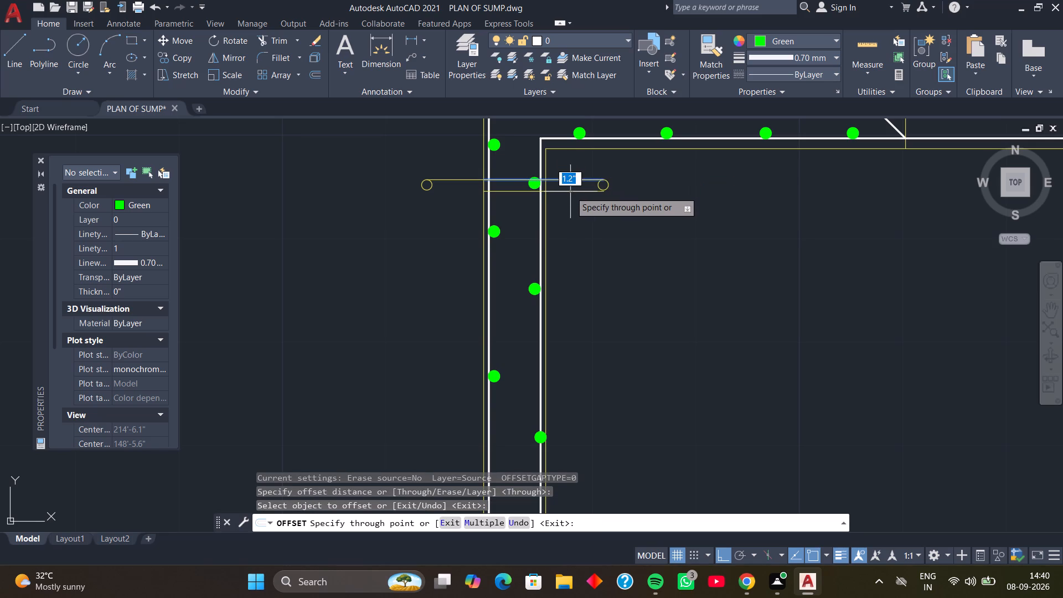
key("1")
key("Return")
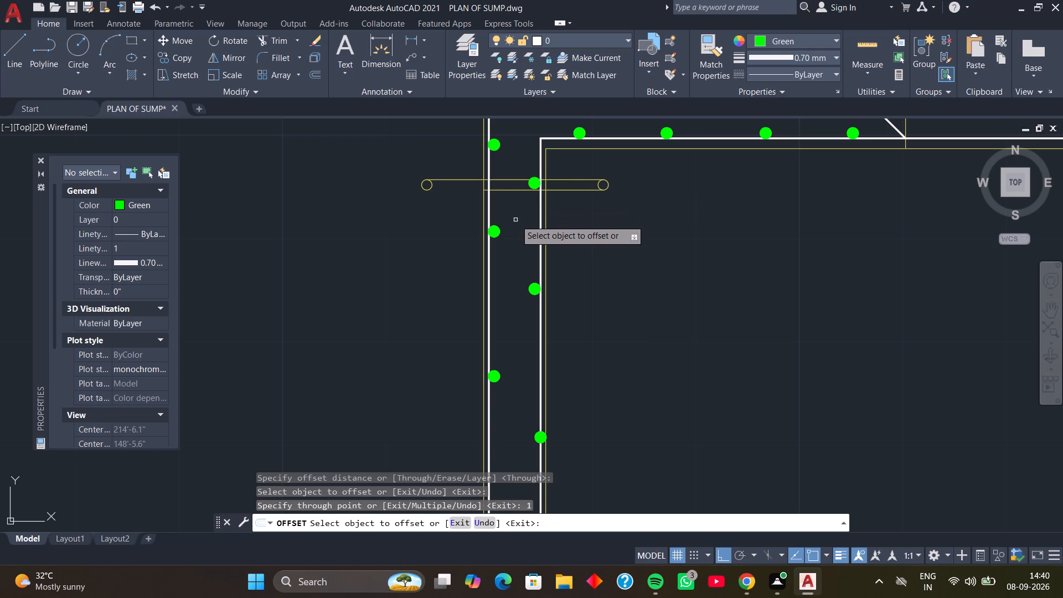
key("space")
Extend the pipe's new lower line outward through the wall to the outer end circle.
key("e")
type("X")
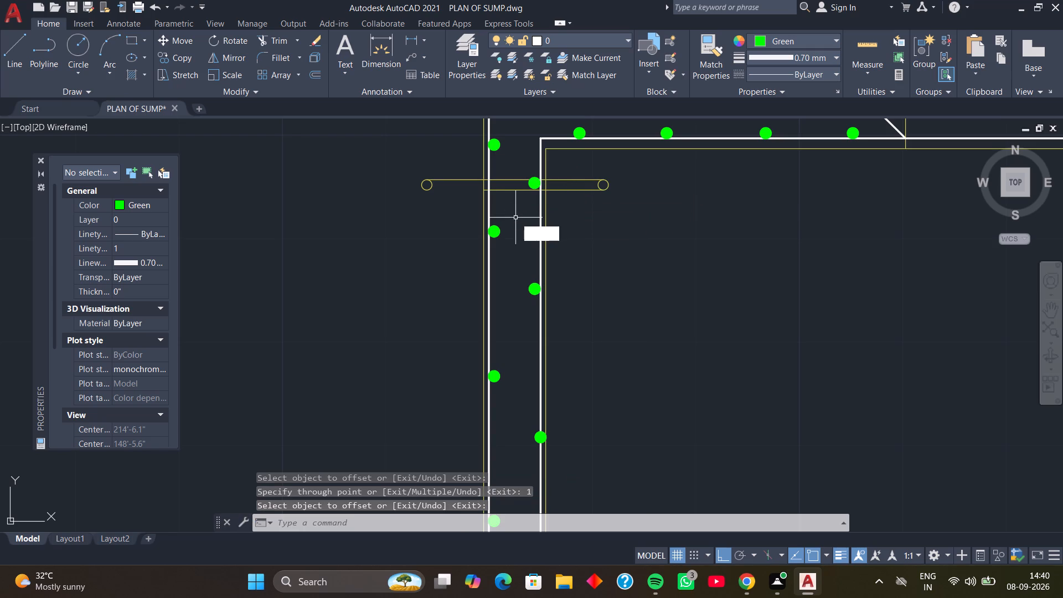
key("space")
left_click(496, 189)
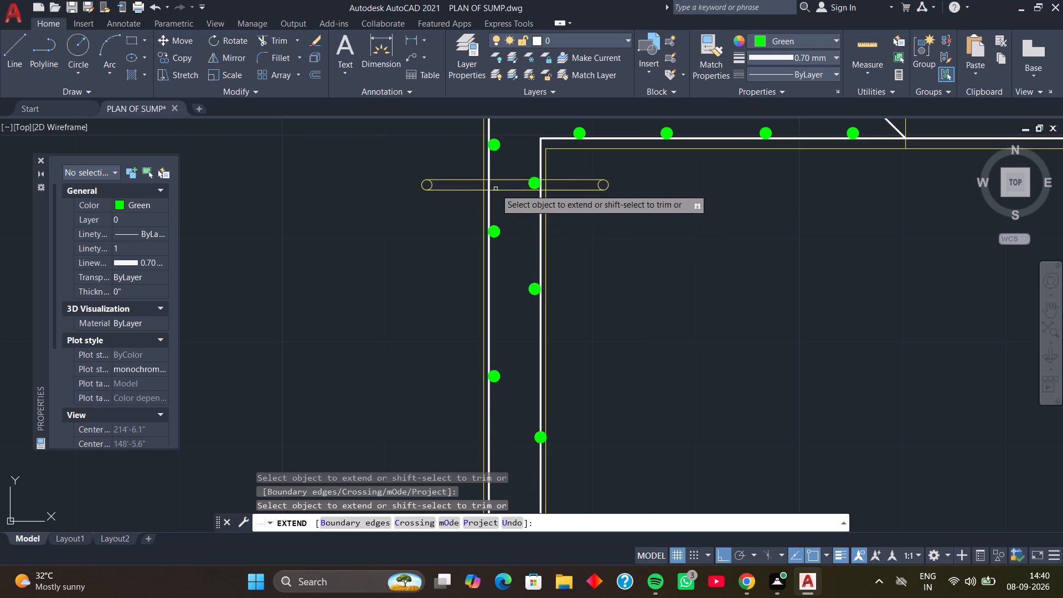
scroll(597, 190, "up", 7)
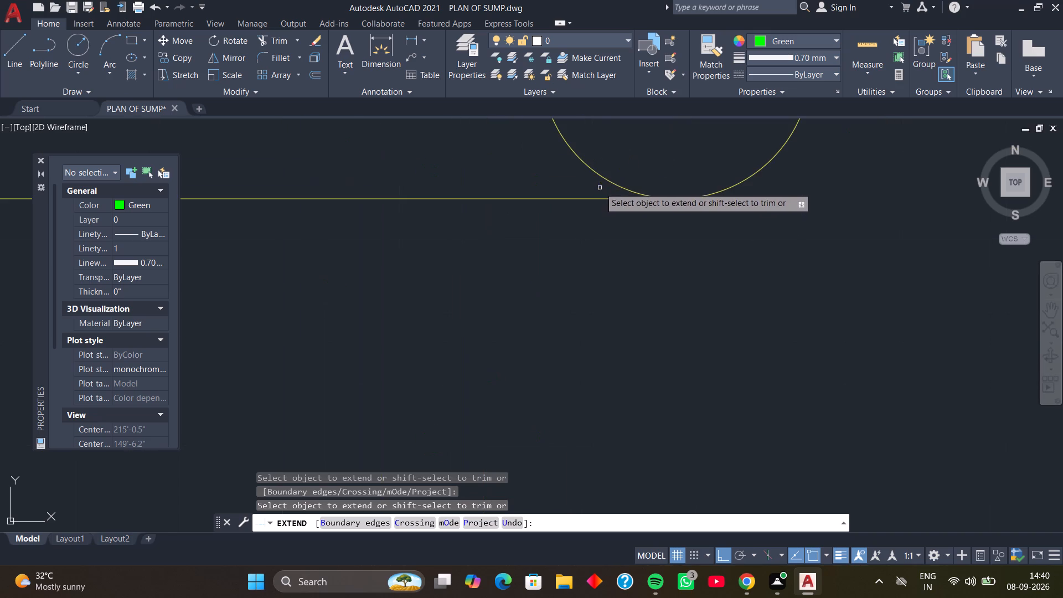
scroll(689, 194, "down", 4)
key("space")
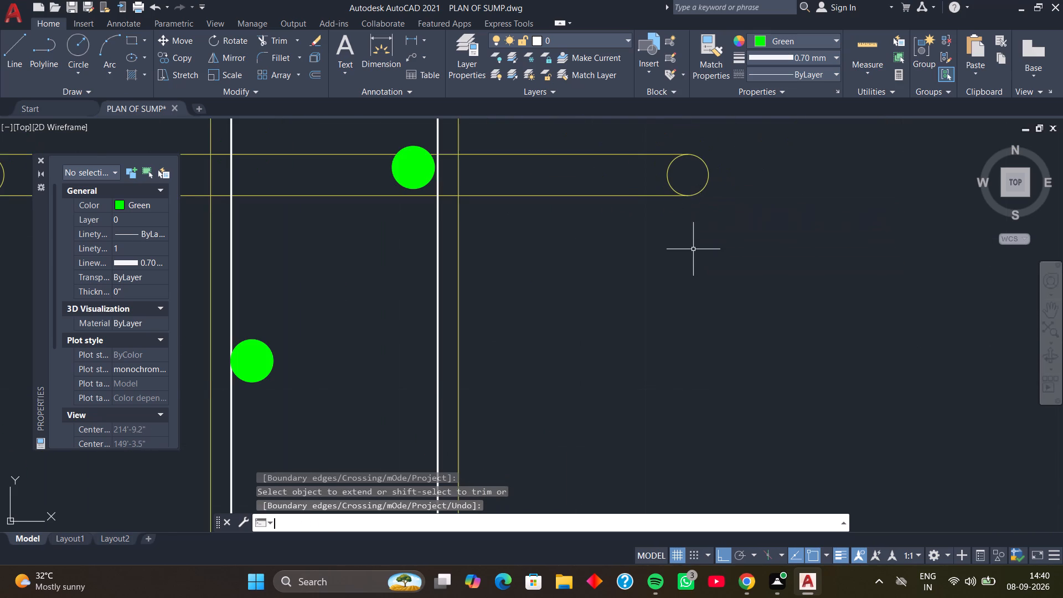
Examine the tank section's inlet pipes, cover slab reinforcement, partition wall and base slab, and the two plans below.
scroll(695, 246, "down", 2)
middle_click_drag(687, 241, 667, 228)
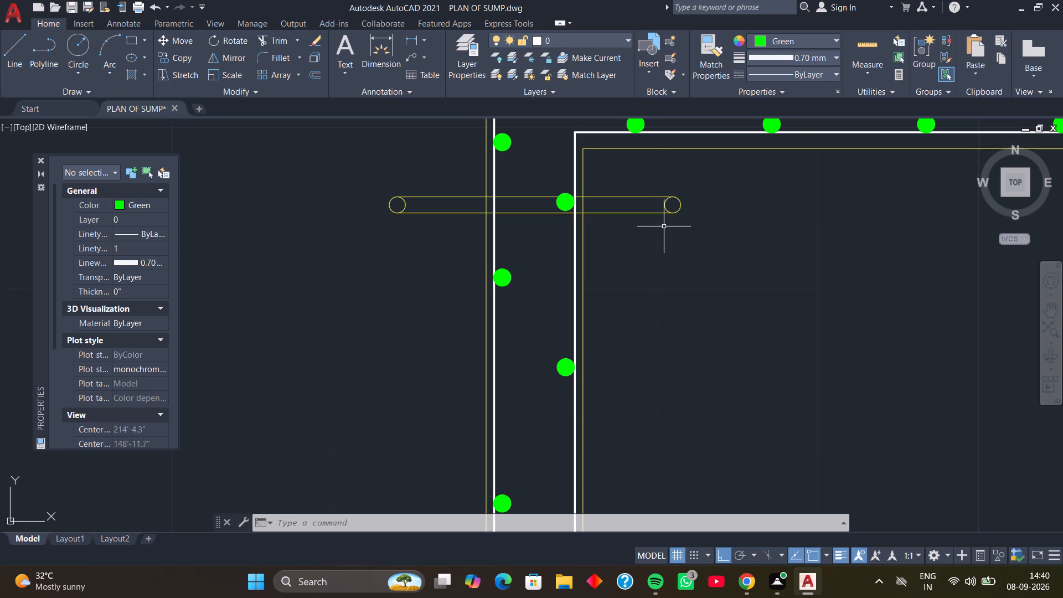
scroll(674, 250, "down", 3)
middle_click_drag(726, 244, 603, 312)
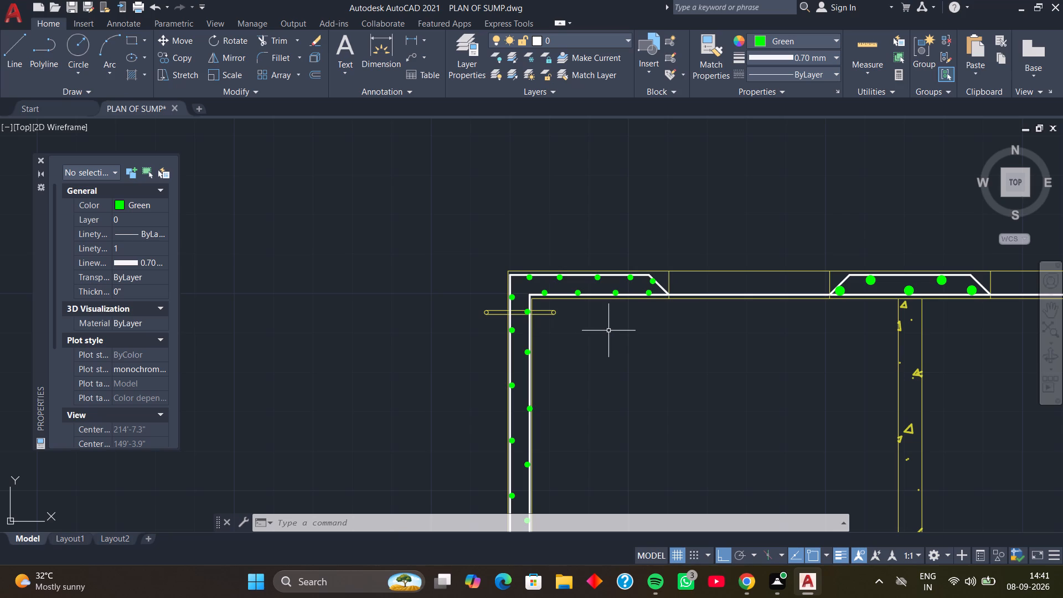
middle_click_drag(701, 340, 518, 316)
middle_click_drag(618, 308, 384, 256)
scroll(384, 254, "up", 1)
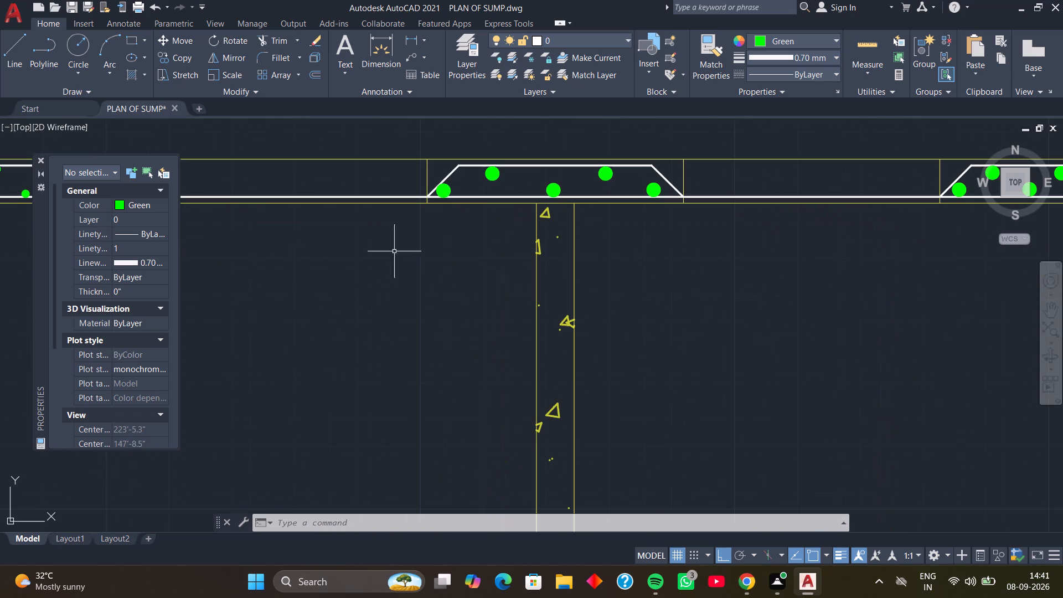
scroll(765, 240, "down", 2)
middle_click_drag(749, 265, 550, 209)
middle_click_drag(555, 297, 544, 236)
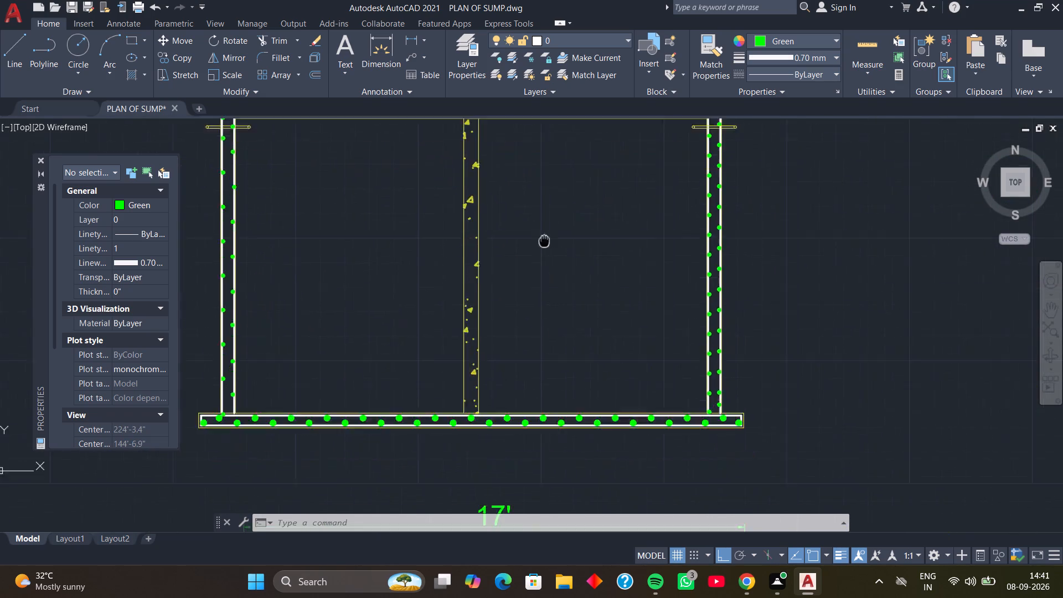
middle_click_drag(544, 236, 554, 114)
scroll(562, 167, "down", 1)
middle_click_drag(570, 396, 585, 252)
middle_click(589, 254)
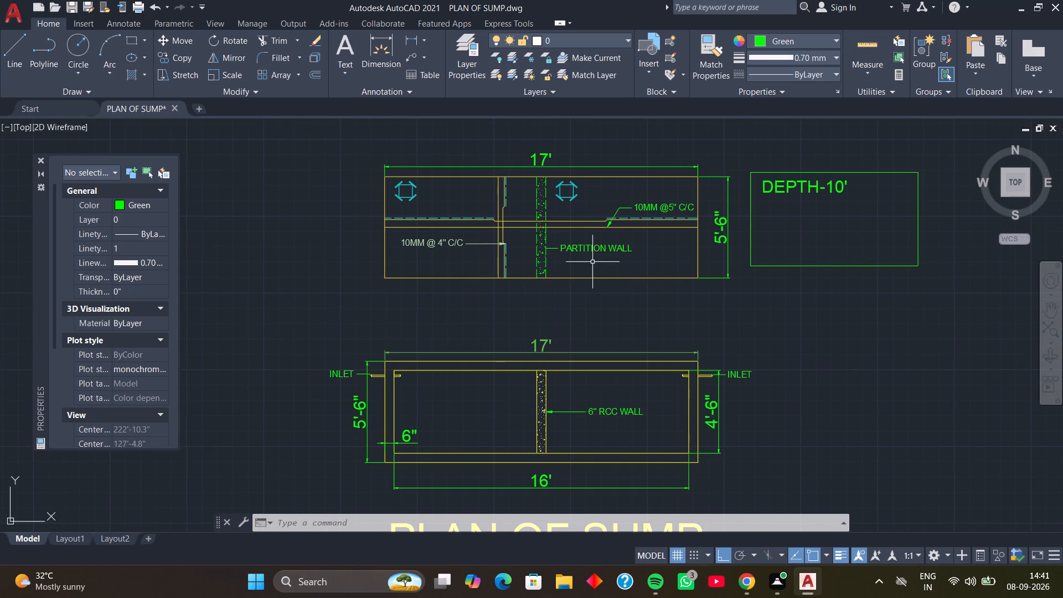
Match the properties of the 10MM @ 4" C/C leader onto the PARTITION WALL leader, the 10MM @5" C/C leader and the DEPTH-10' text.
scroll(574, 272, "up", 1)
scroll(574, 272, "down", 1)
middle_click_drag(572, 275, 572, 317)
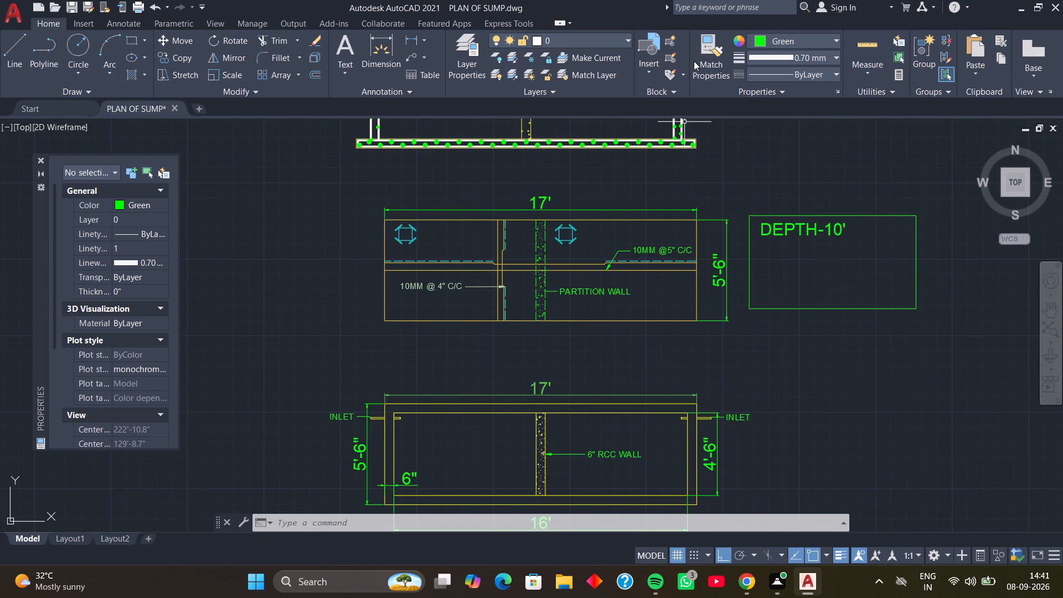
left_click(709, 44)
left_click(447, 288)
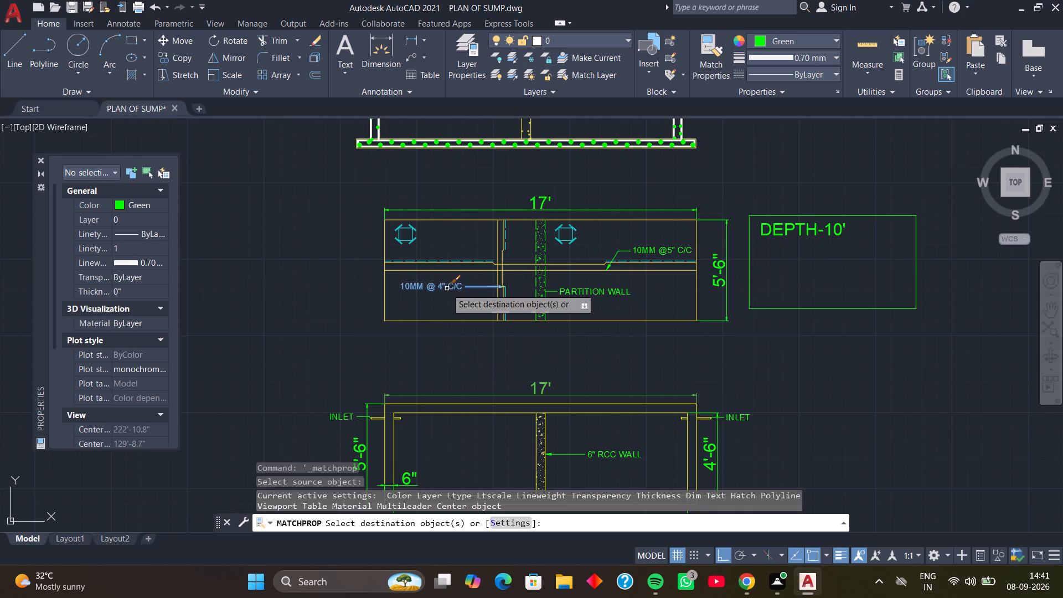
left_click(579, 288)
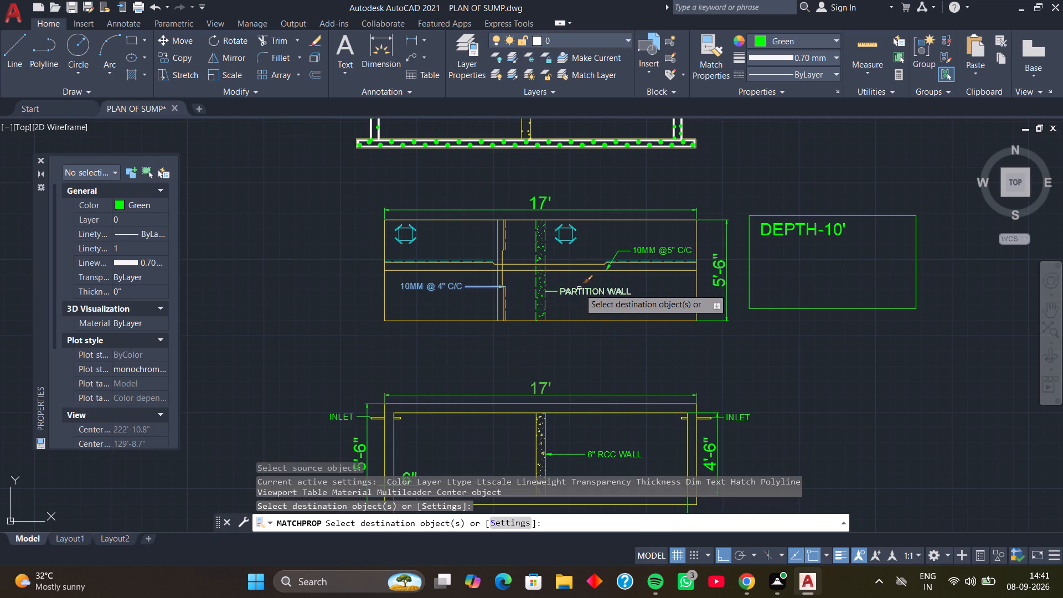
left_click(673, 249)
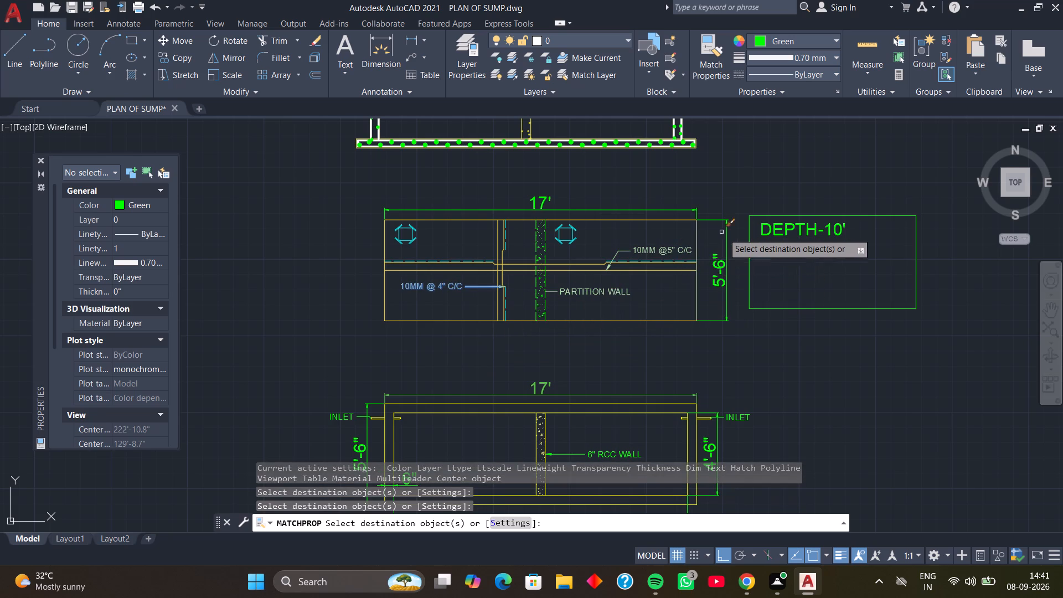
left_click(776, 226)
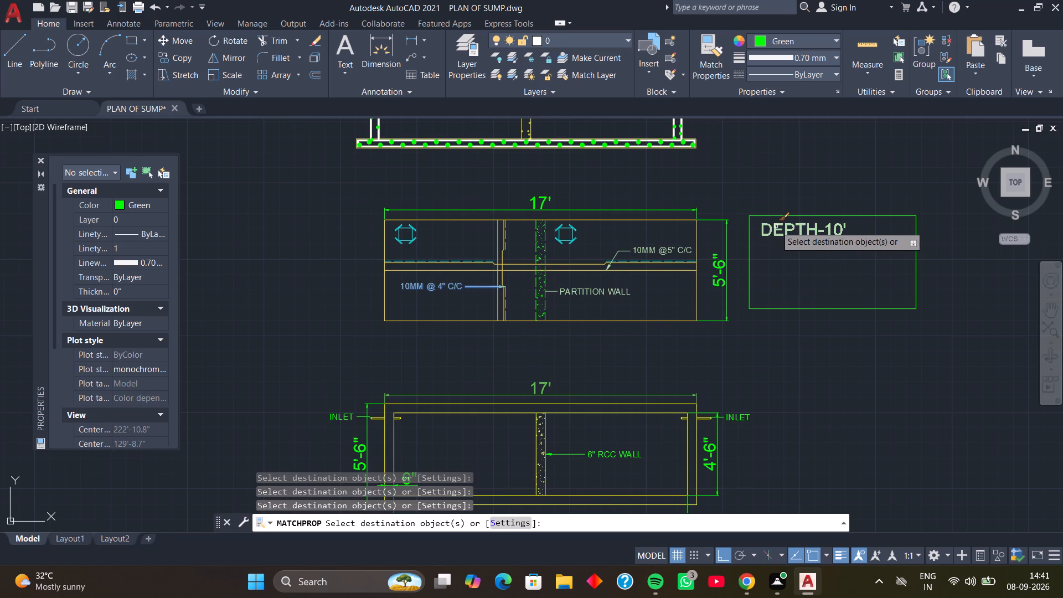
Match the same leader properties onto the 6" RCC WALL leader and both INLET leaders in the sump plan.
scroll(799, 309, "down", 2)
middle_click_drag(796, 339, 724, 252)
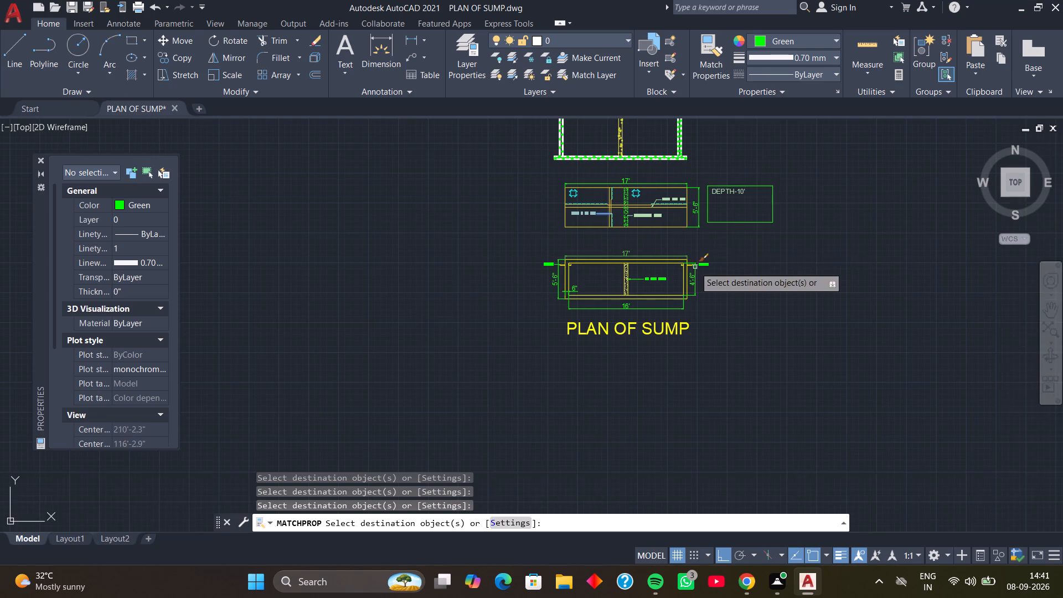
scroll(688, 275, "up", 3)
left_click(581, 295)
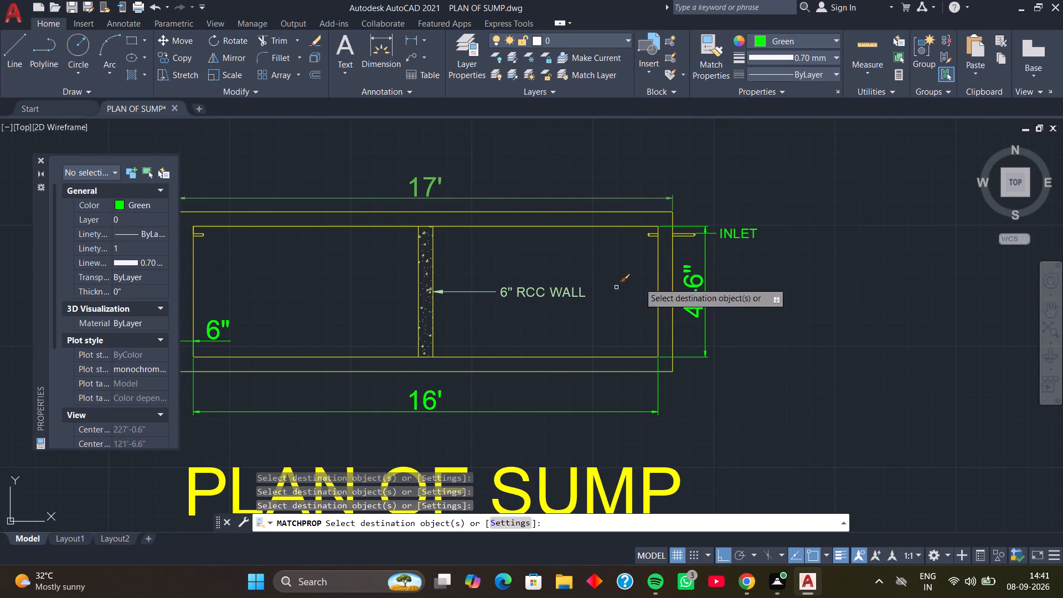
left_click(753, 231)
middle_click_drag(441, 314, 494, 310)
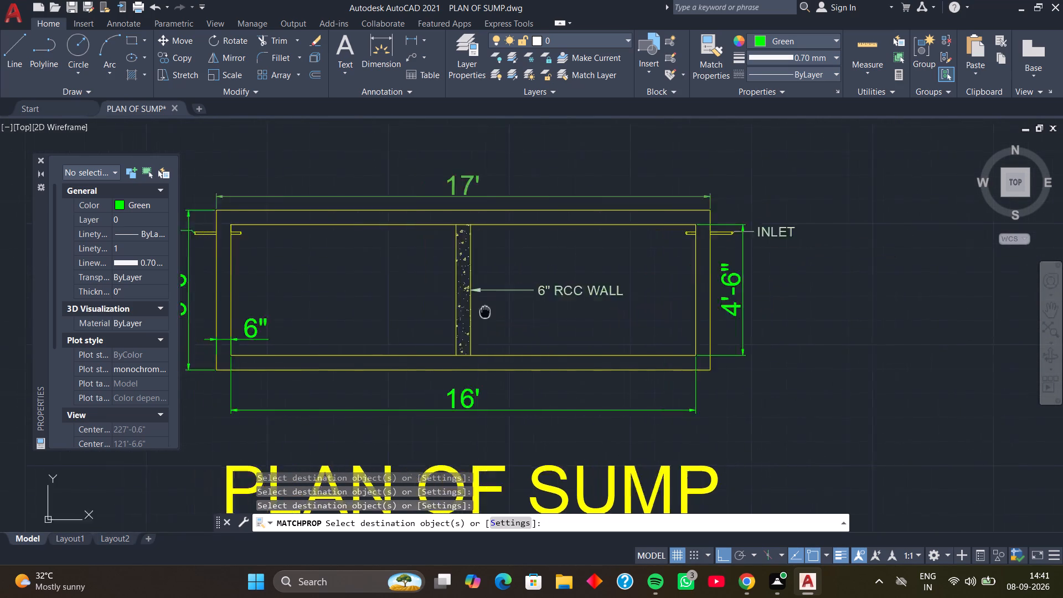
middle_click_drag(494, 310, 761, 262)
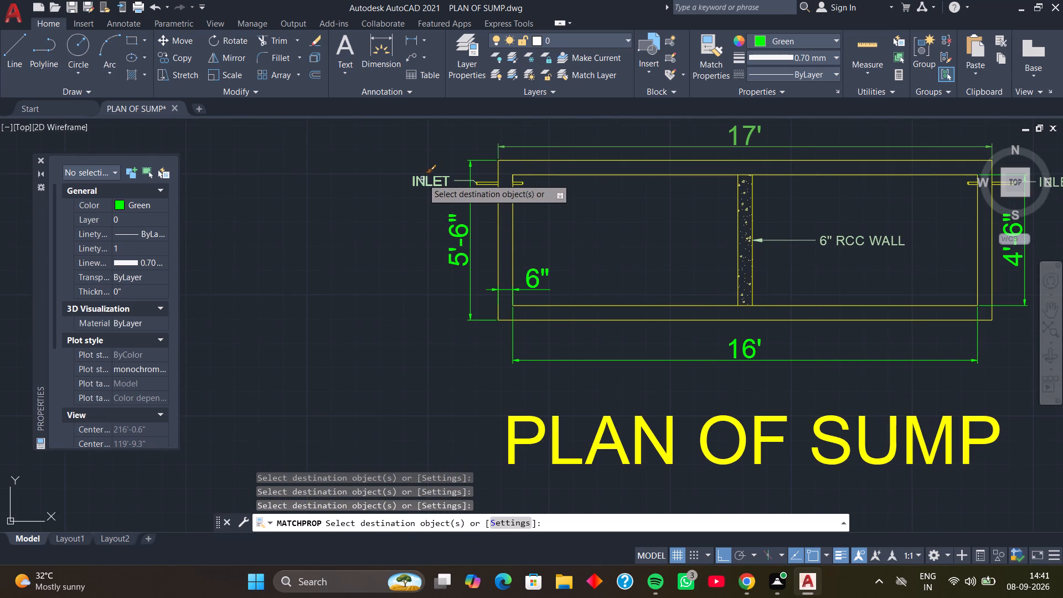
left_click(422, 178)
scroll(659, 253, "down", 1)
middle_click_drag(656, 253, 557, 270)
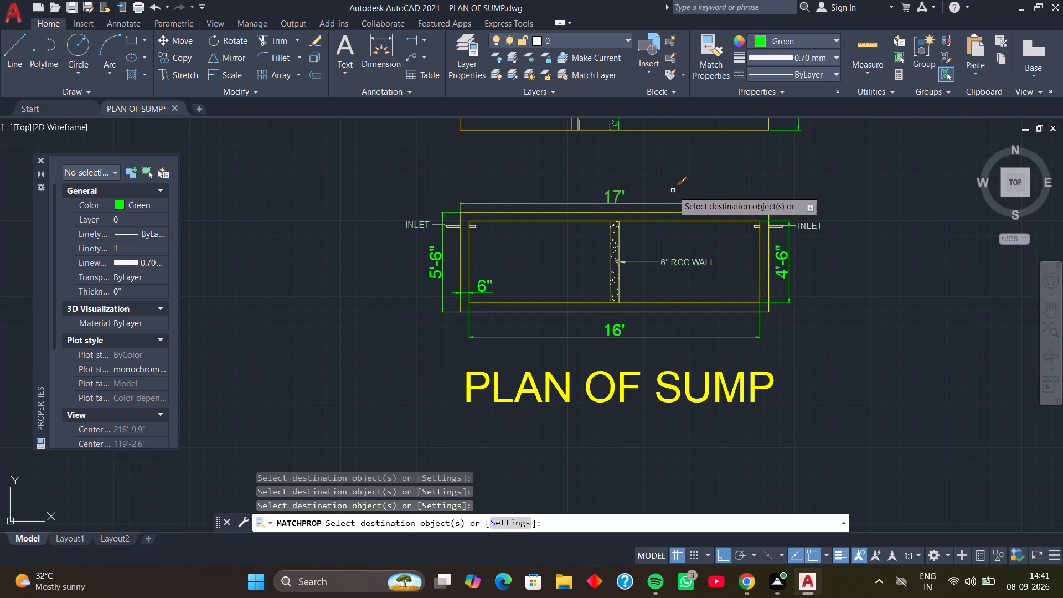
middle_click_drag(673, 190, 596, 372)
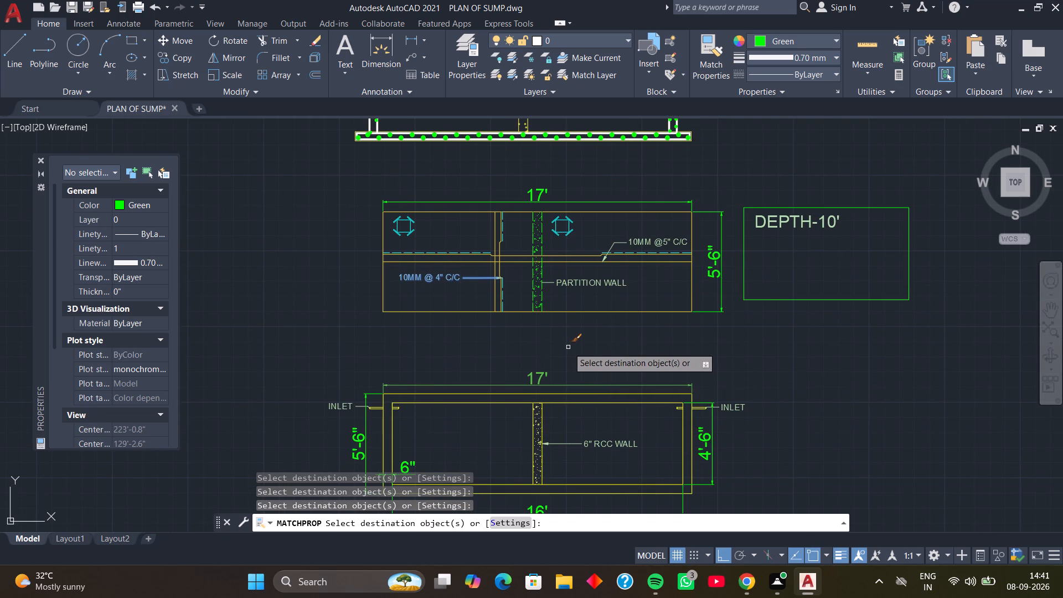
Examine the tank section's inlet pipes, walls and base slab and the leaders in both plans, and end the property matching.
middle_click_drag(637, 179, 629, 247)
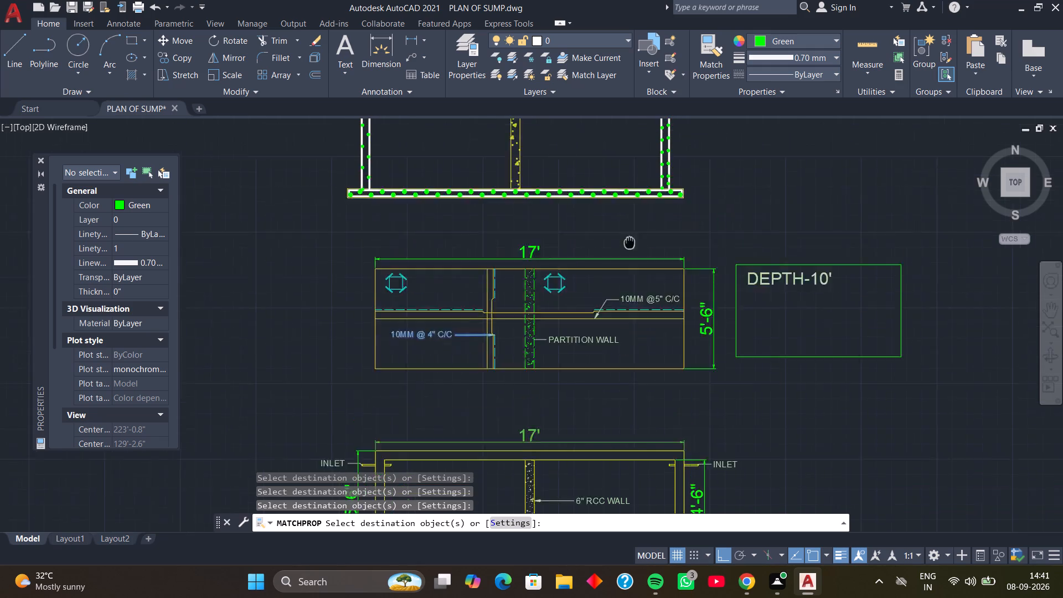
middle_click_drag(629, 247, 627, 346)
middle_click_drag(554, 188, 591, 298)
scroll(601, 284, "down", 1)
middle_click_drag(586, 285, 567, 236)
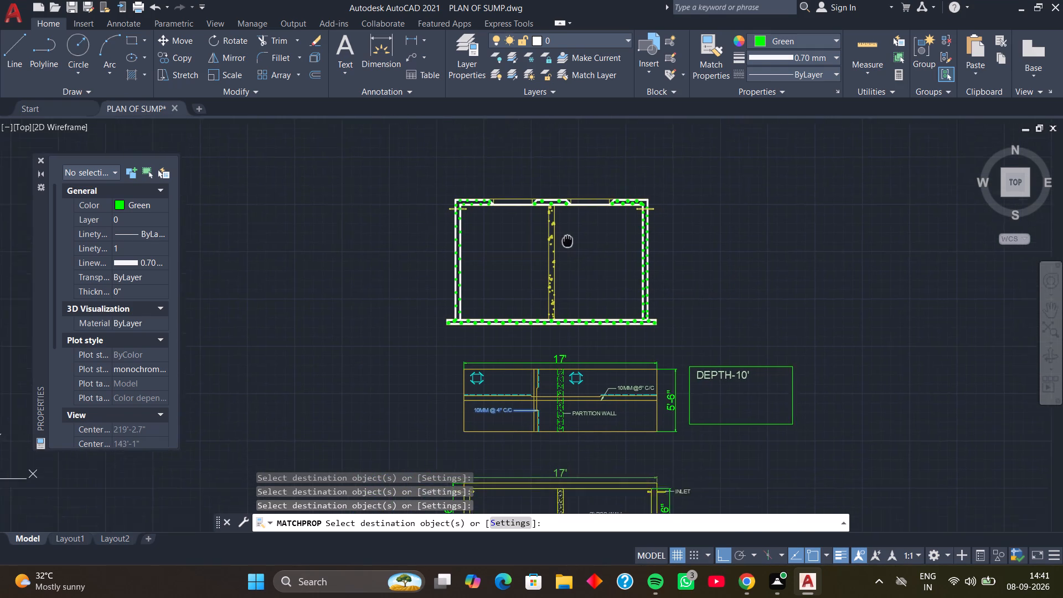
middle_click_drag(567, 236, 562, 191)
scroll(455, 169, "up", 2)
middle_click_drag(474, 146, 520, 249)
scroll(495, 256, "up", 3)
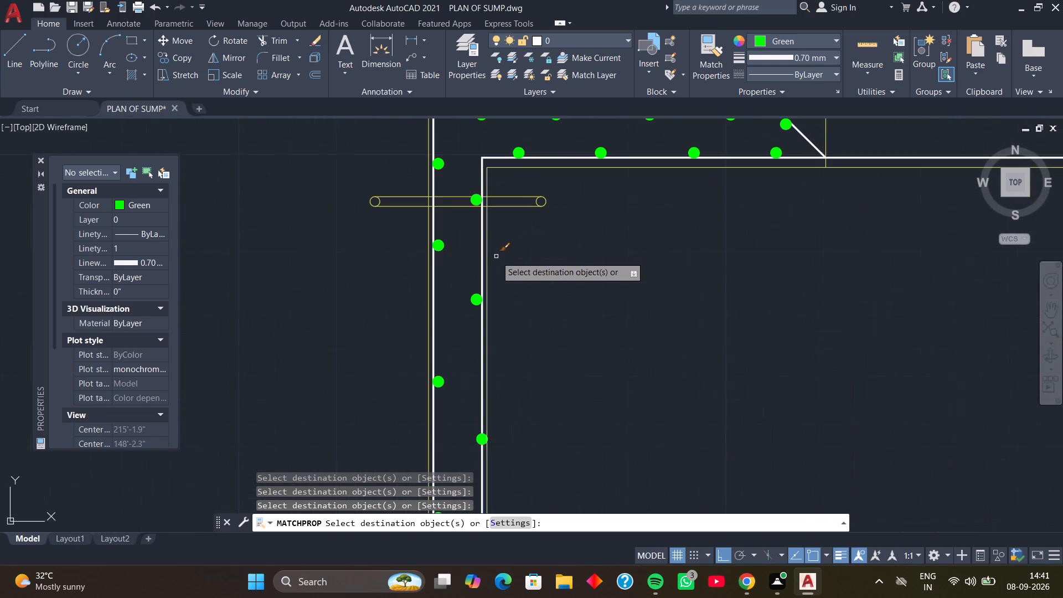
middle_click_drag(509, 202, 525, 244)
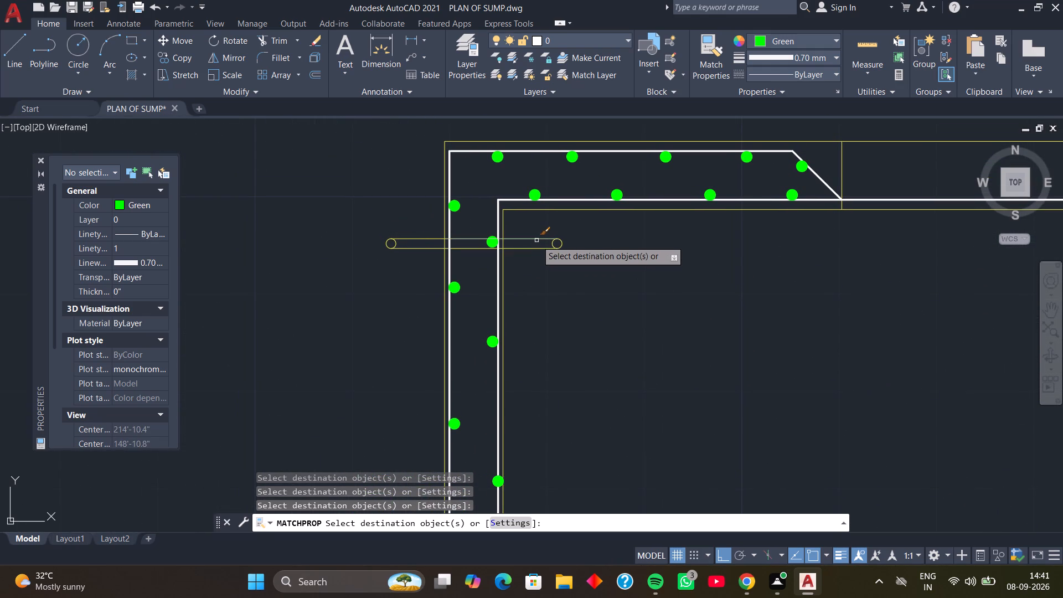
scroll(628, 247, "down", 3)
scroll(696, 311, "down", 2)
middle_click_drag(703, 322, 536, 174)
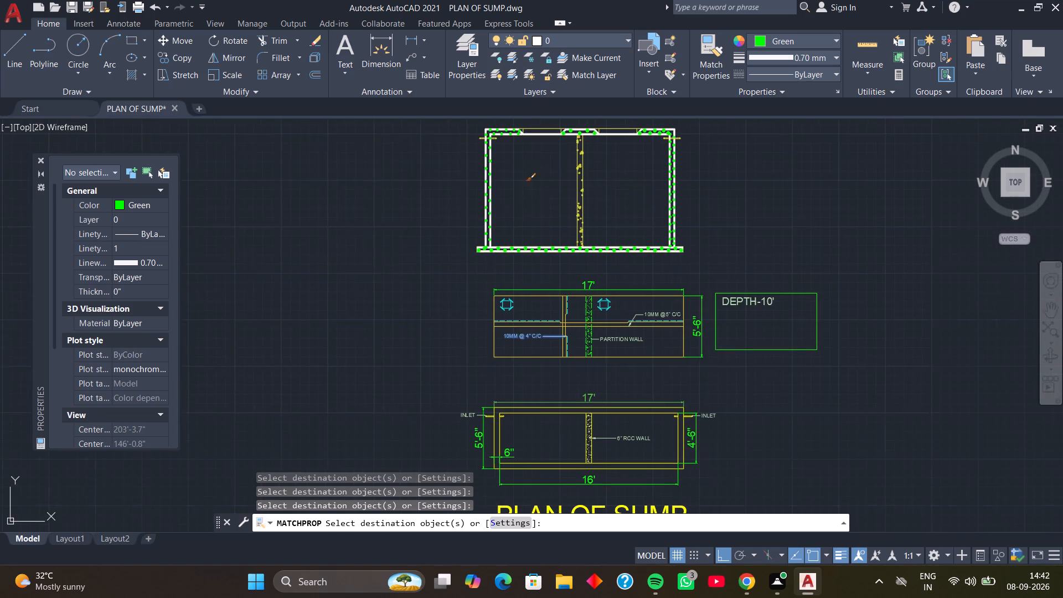
middle_click_drag(589, 382, 577, 339)
scroll(579, 296, "up", 3)
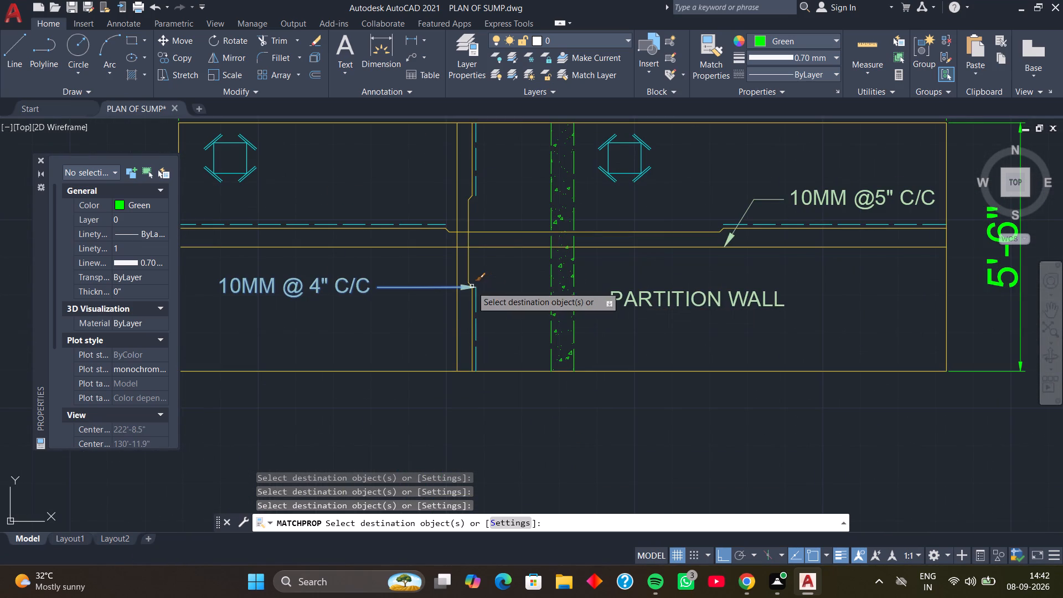
left_click(445, 288)
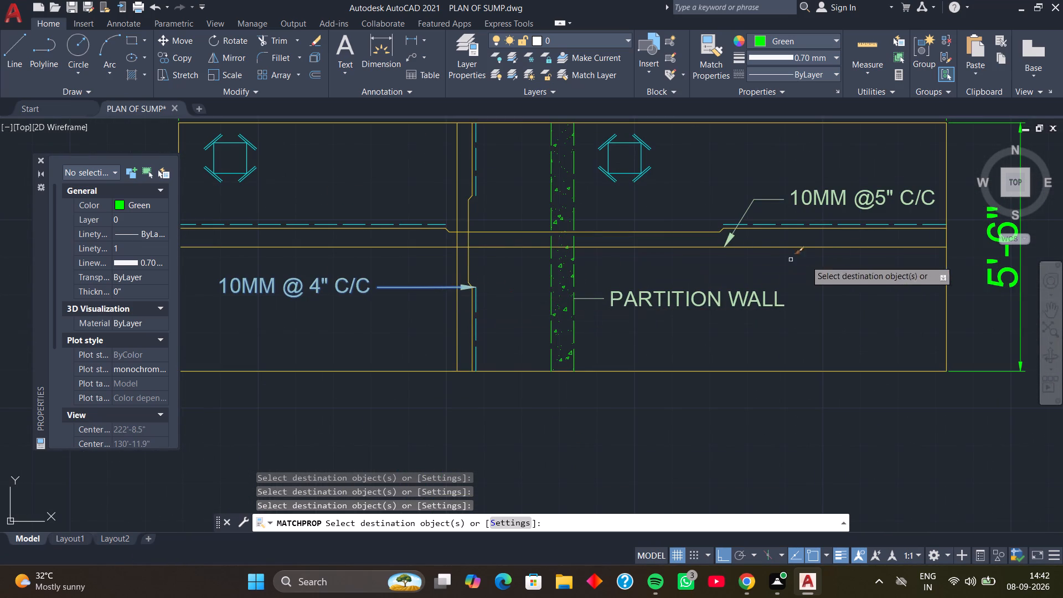
scroll(850, 255, "down", 2)
middle_click_drag(859, 291, 716, 255)
middle_click_drag(689, 396, 663, 283)
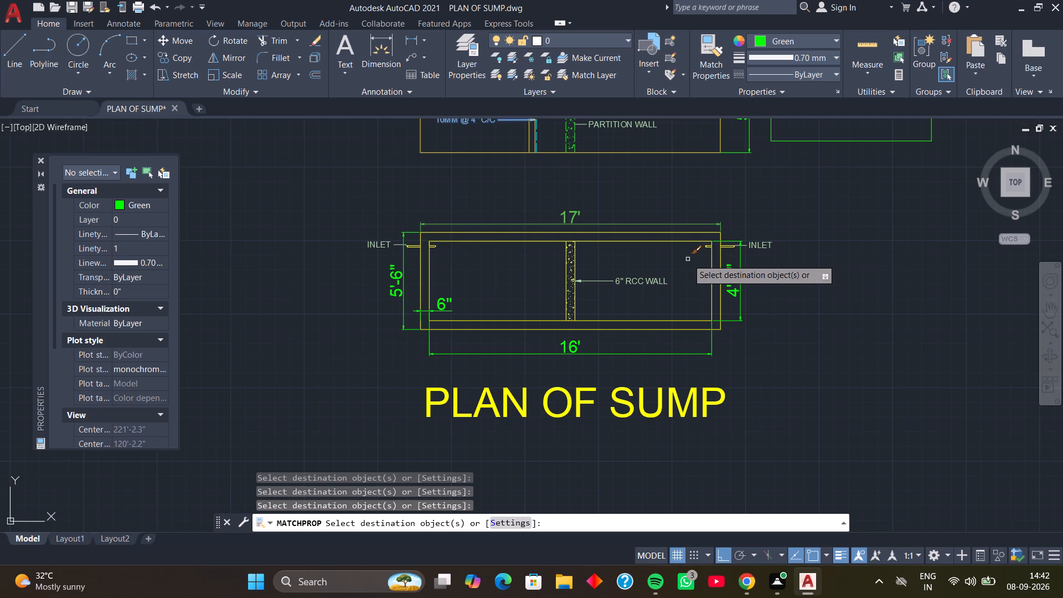
scroll(653, 226, "down", 1)
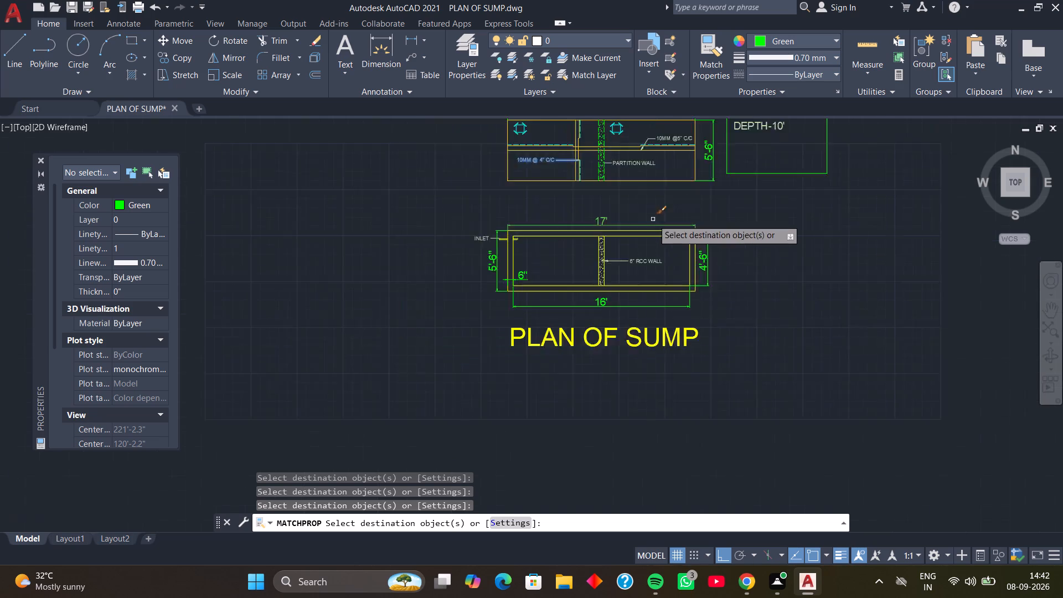
scroll(653, 218, "down", 2)
middle_click_drag(669, 196, 594, 339)
scroll(592, 276, "up", 4)
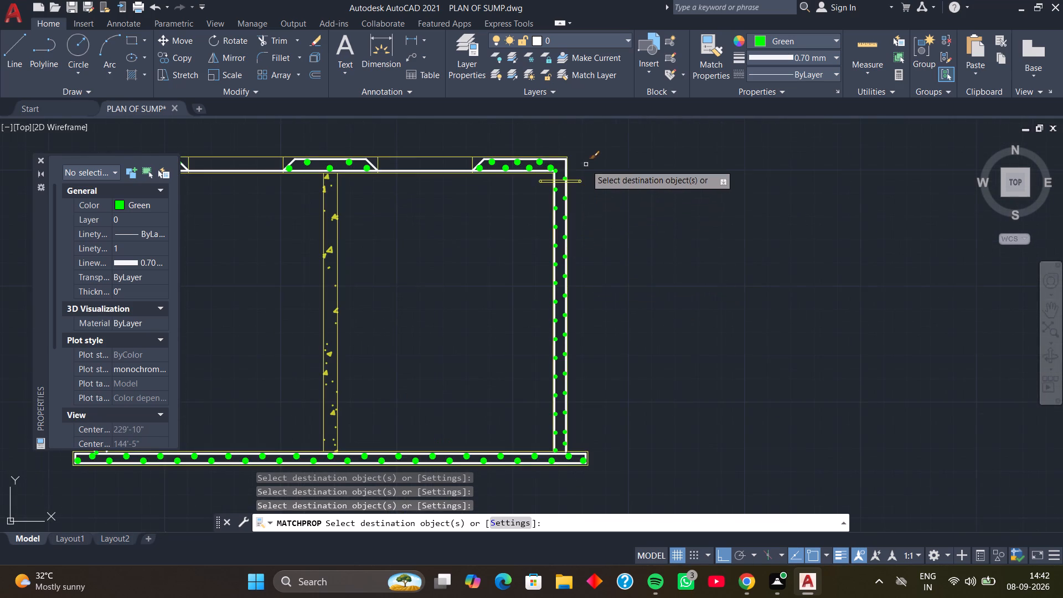
scroll(586, 164, "up", 5)
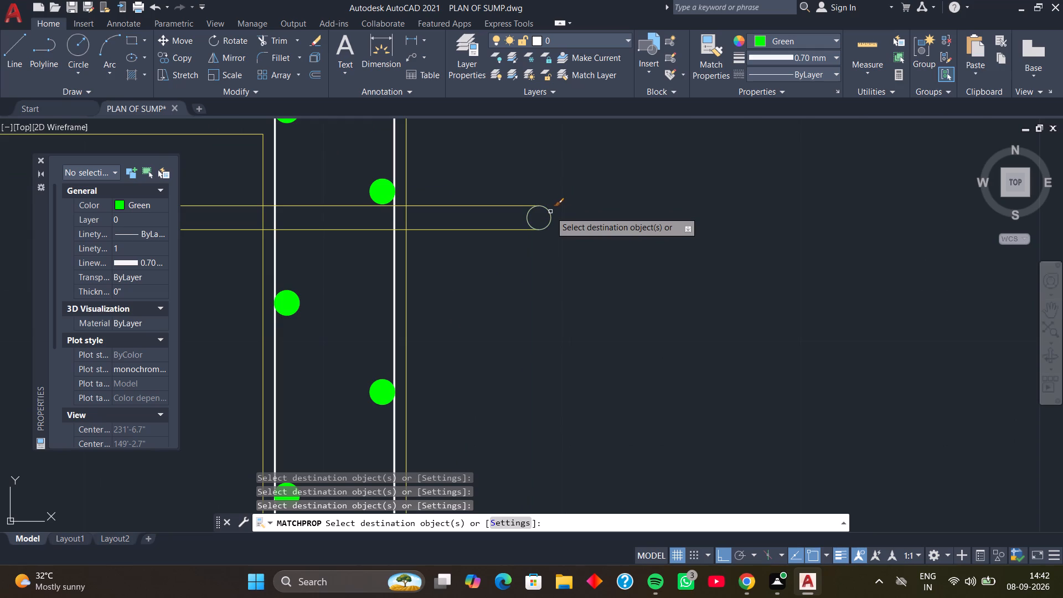
scroll(592, 208, "down", 3)
scroll(598, 301, "down", 2)
middle_click_drag(607, 361, 627, 243)
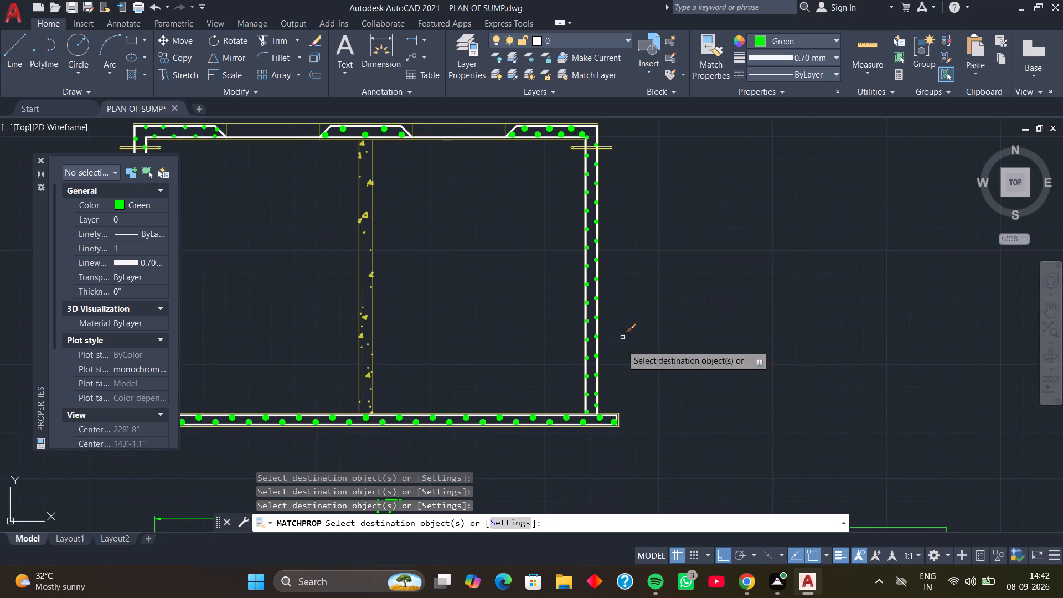
middle_click_drag(611, 357, 644, 260)
scroll(660, 330, "up", 3)
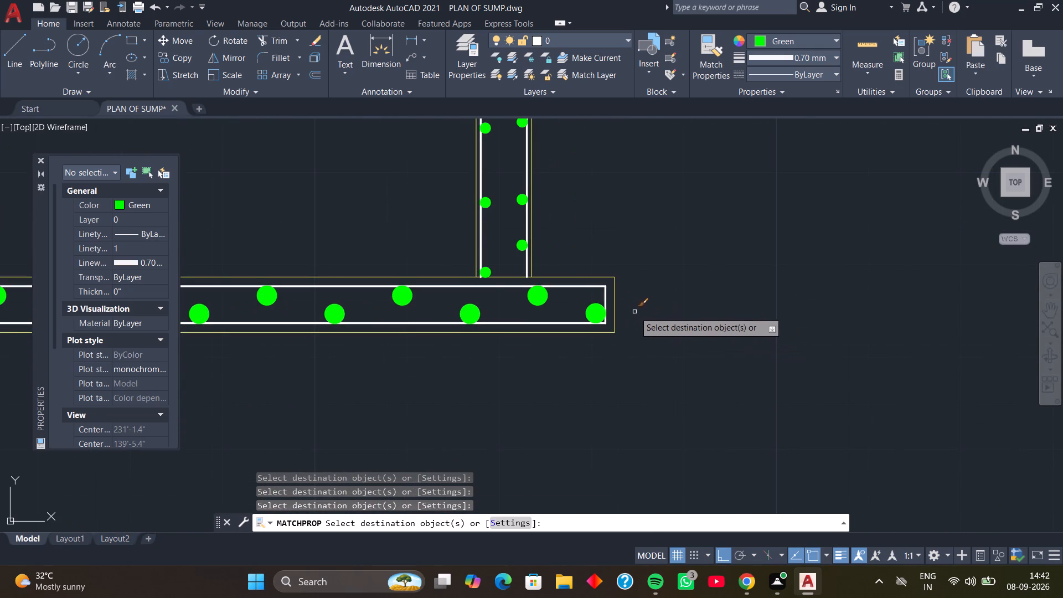
scroll(634, 312, "down", 3)
middle_click_drag(641, 352, 664, 310)
scroll(689, 291, "down", 2)
middle_click_drag(642, 334, 677, 332)
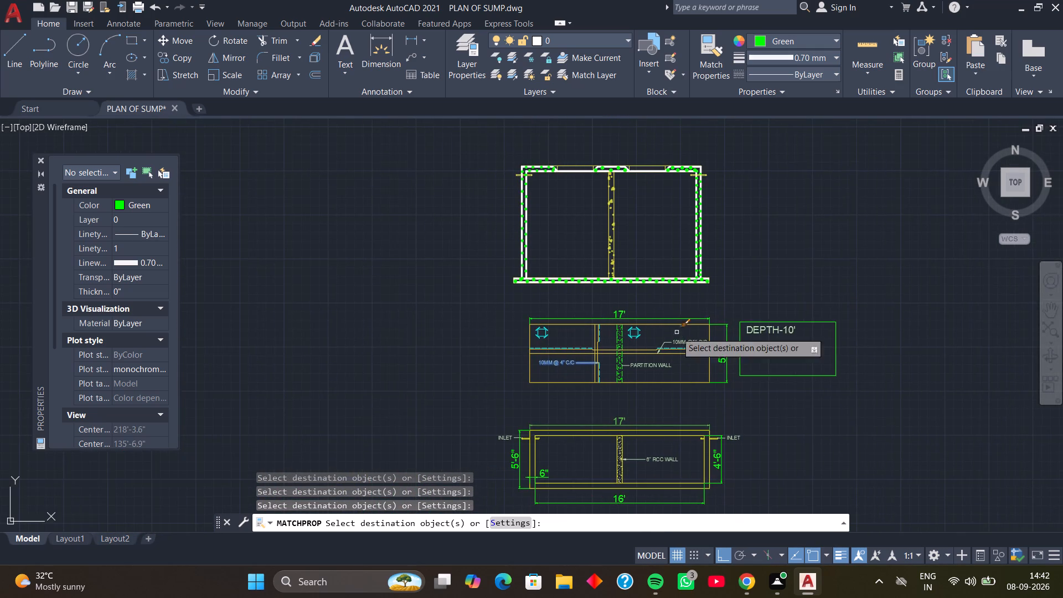
scroll(659, 303, "up", 2)
scroll(659, 303, "down", 2)
middle_click_drag(656, 303, 643, 313)
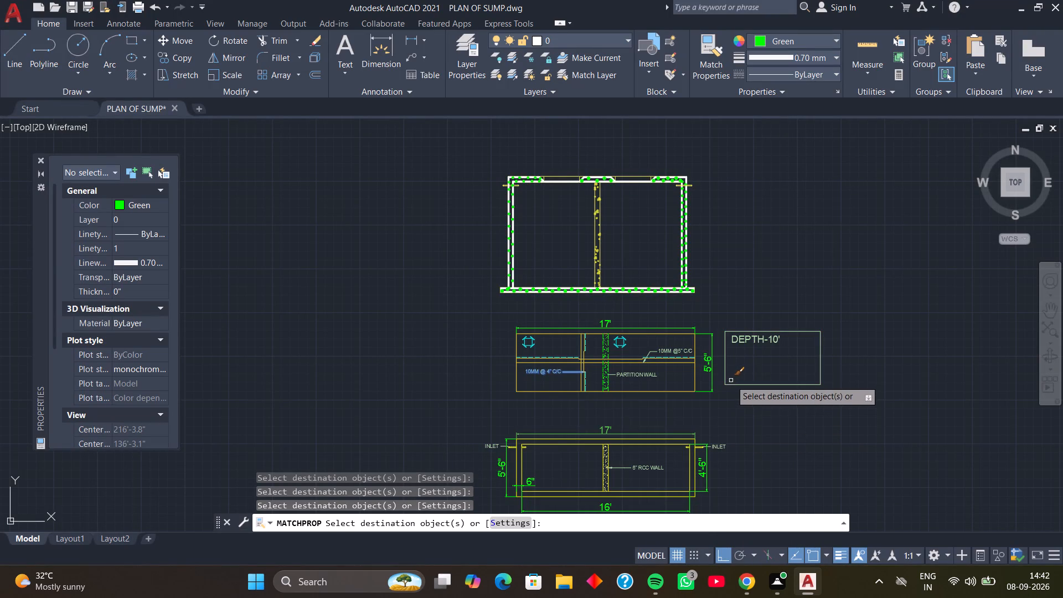
key("Return")
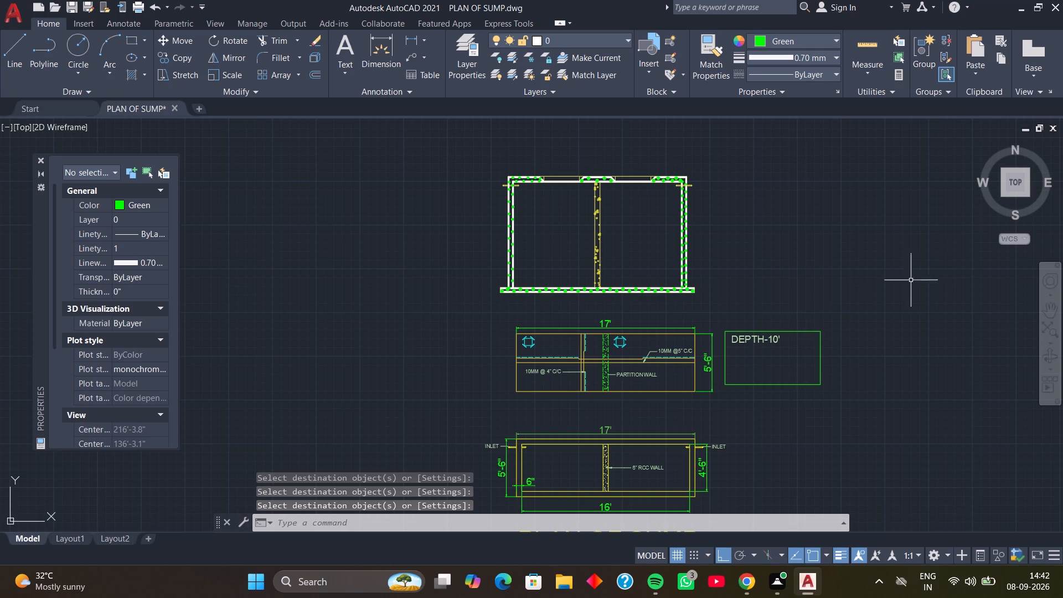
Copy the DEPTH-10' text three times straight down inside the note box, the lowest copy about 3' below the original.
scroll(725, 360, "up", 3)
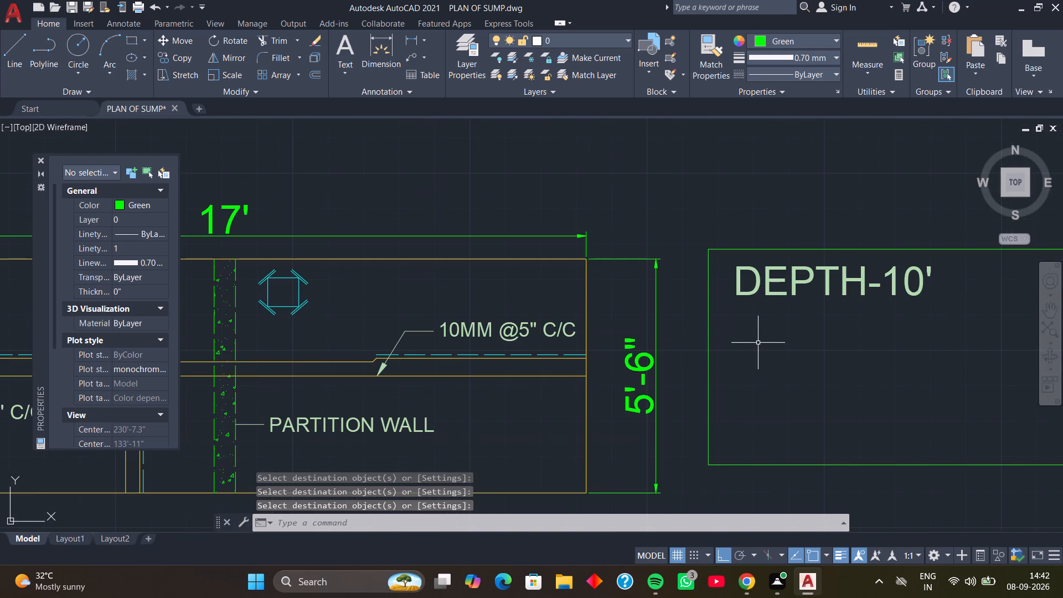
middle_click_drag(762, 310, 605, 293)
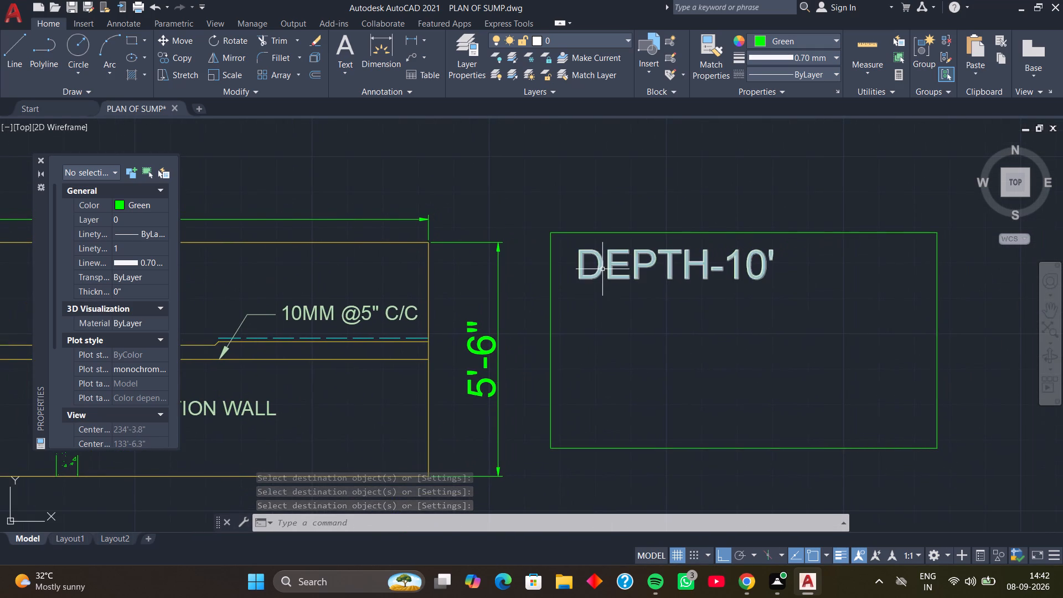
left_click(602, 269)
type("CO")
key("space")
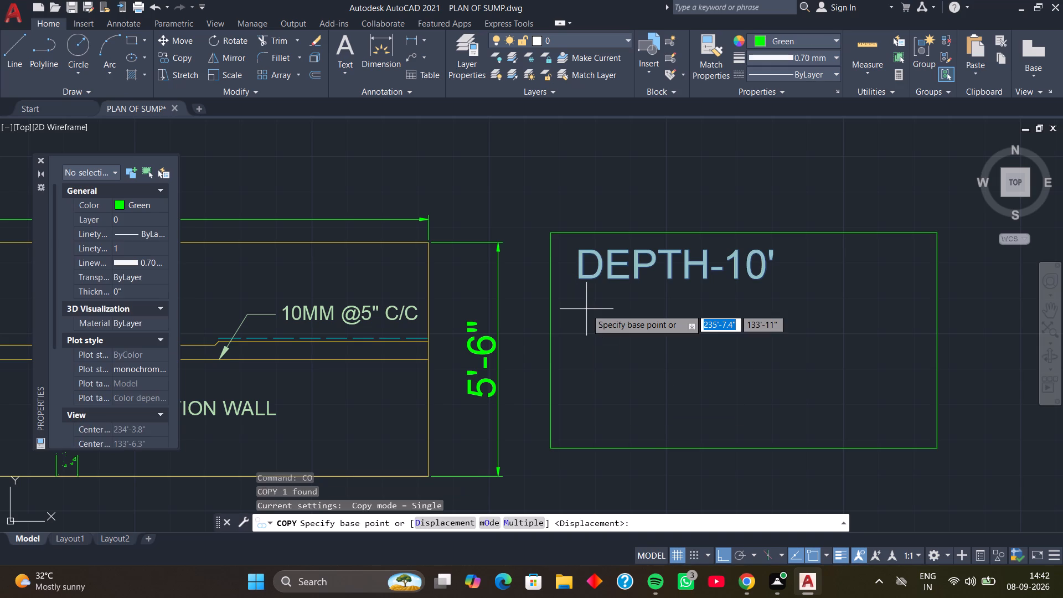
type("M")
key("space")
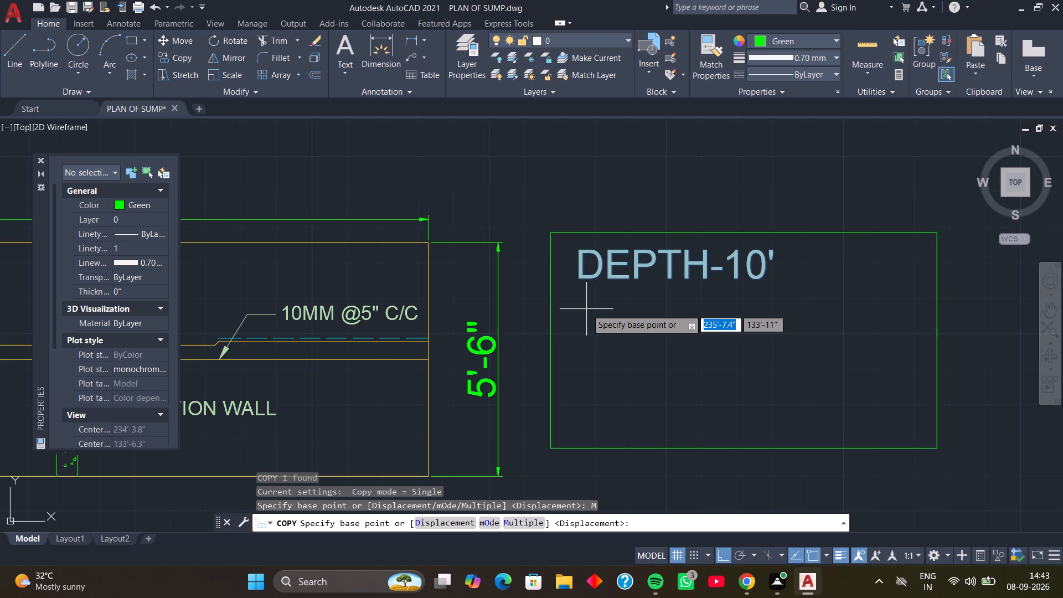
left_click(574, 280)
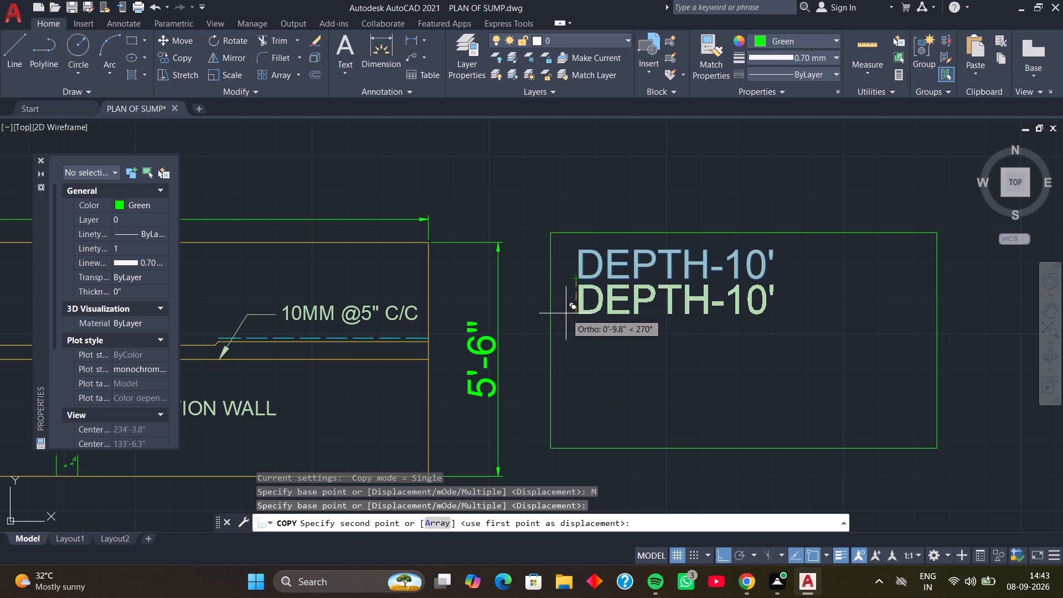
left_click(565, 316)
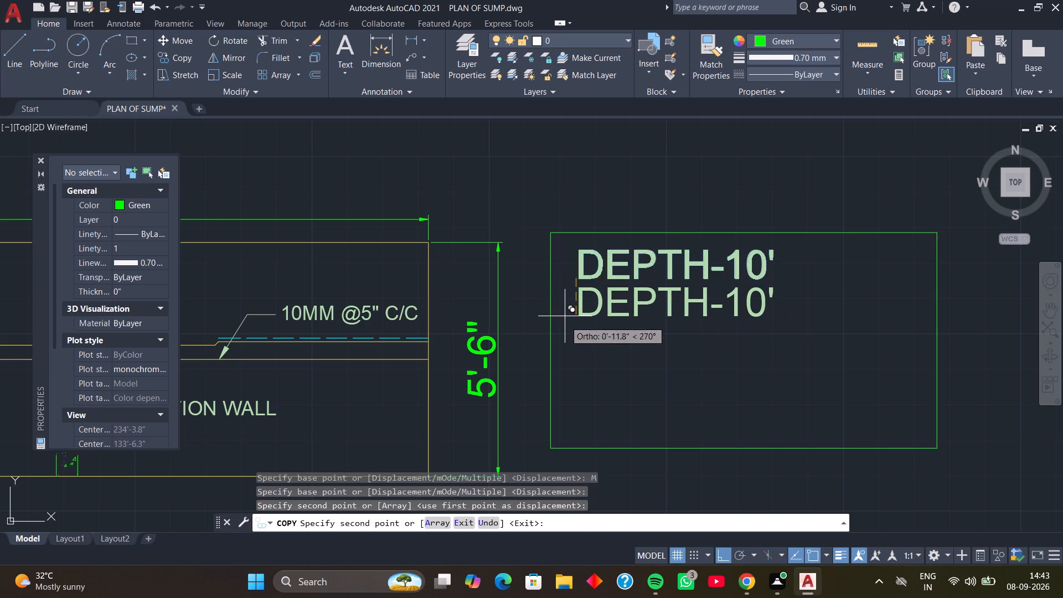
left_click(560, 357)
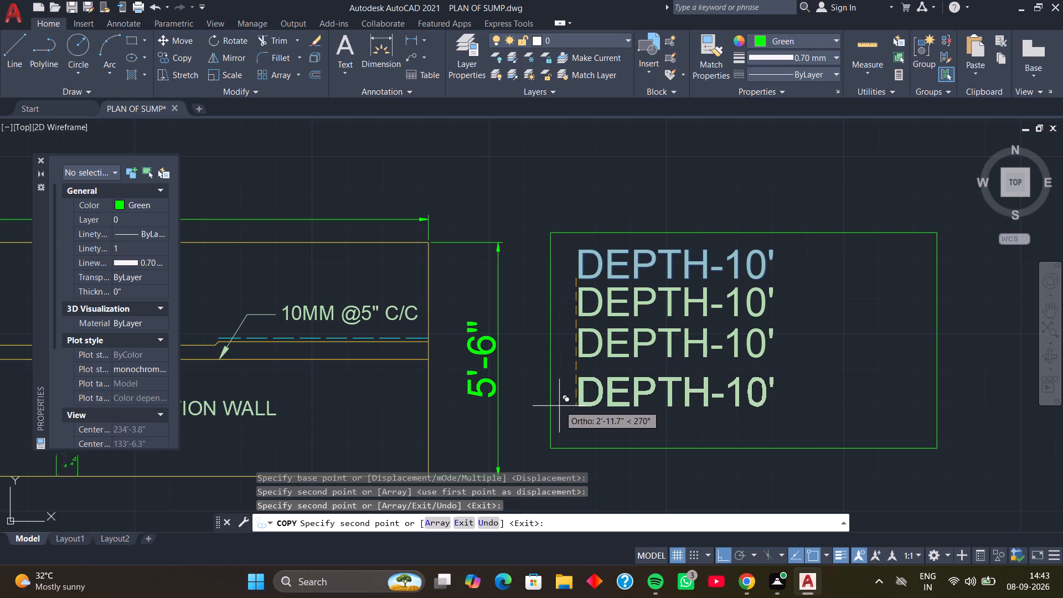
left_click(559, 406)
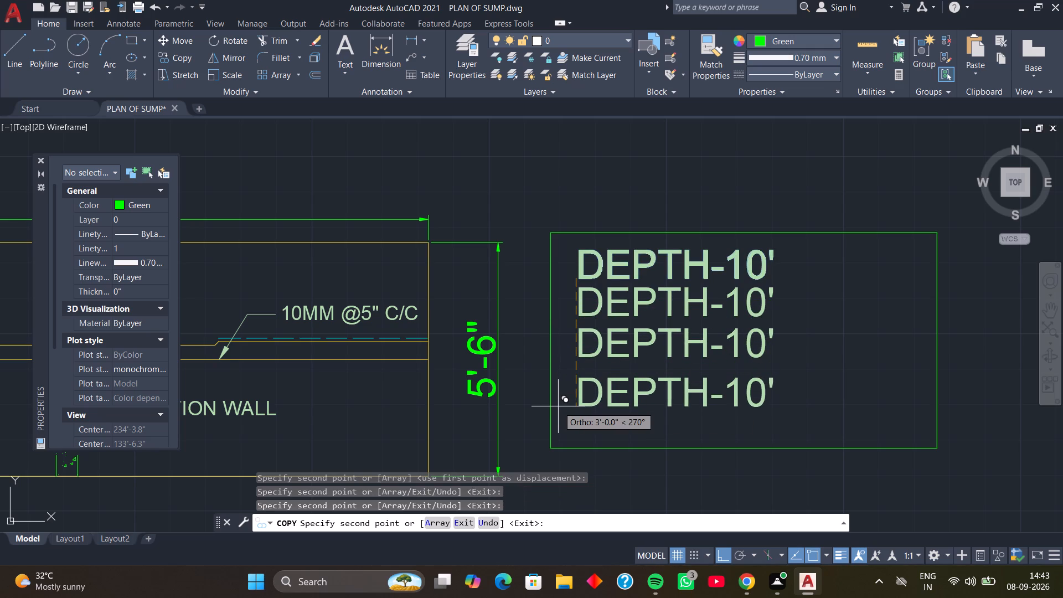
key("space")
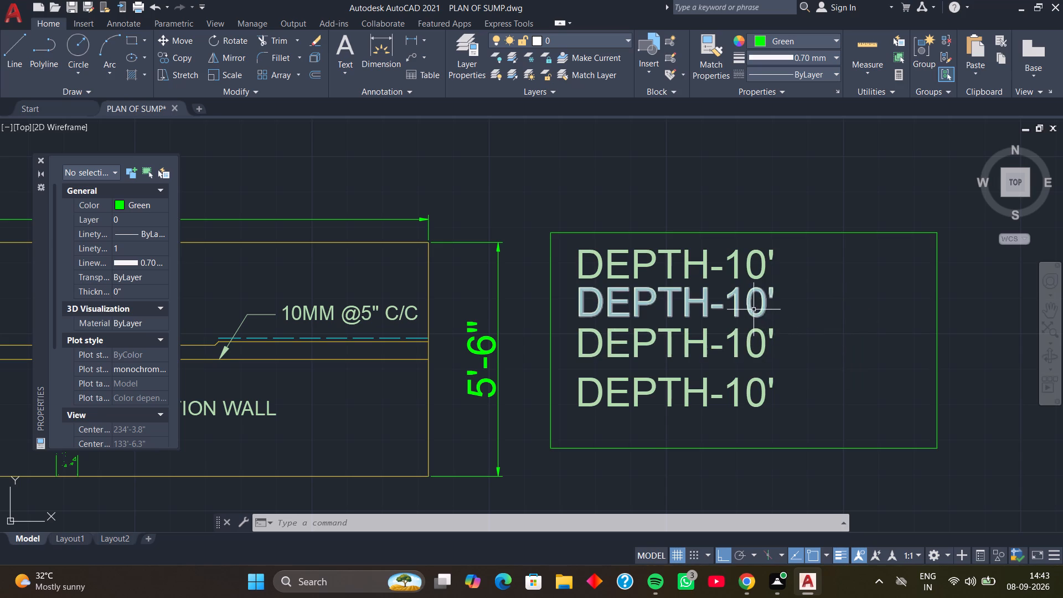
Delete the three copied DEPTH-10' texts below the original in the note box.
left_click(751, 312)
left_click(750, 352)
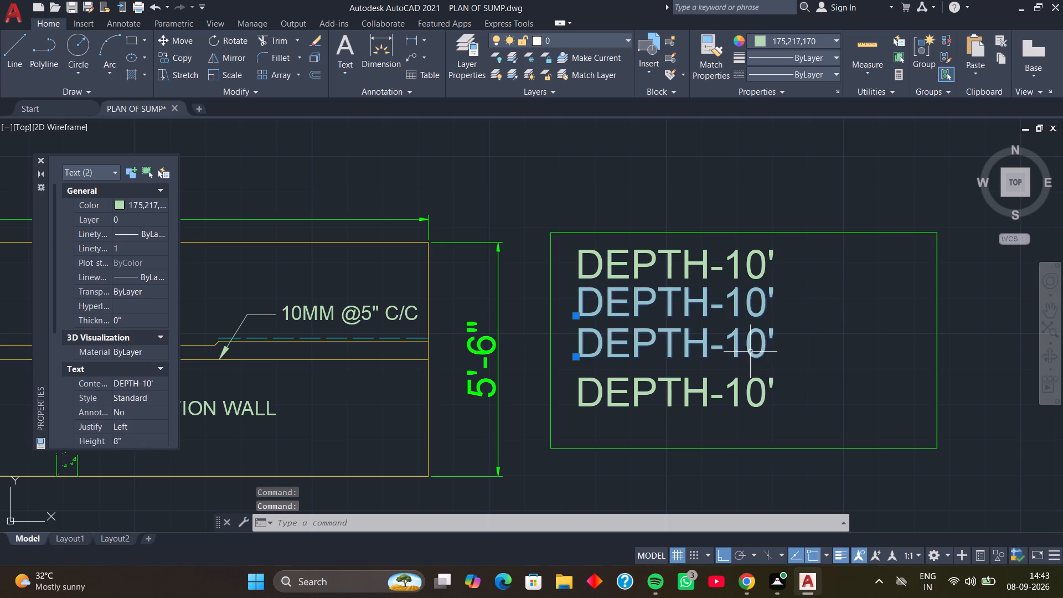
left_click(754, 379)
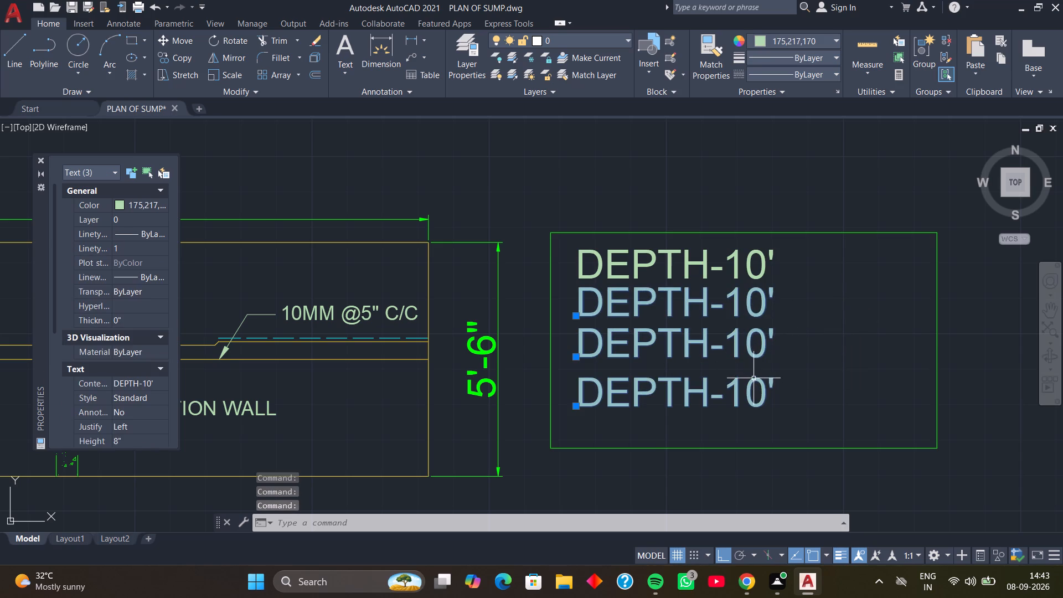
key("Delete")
Copy the DEPTH-10' text straight down twice in the note box, one about 3'-6" below and one roughly midway between.
left_click(751, 277)
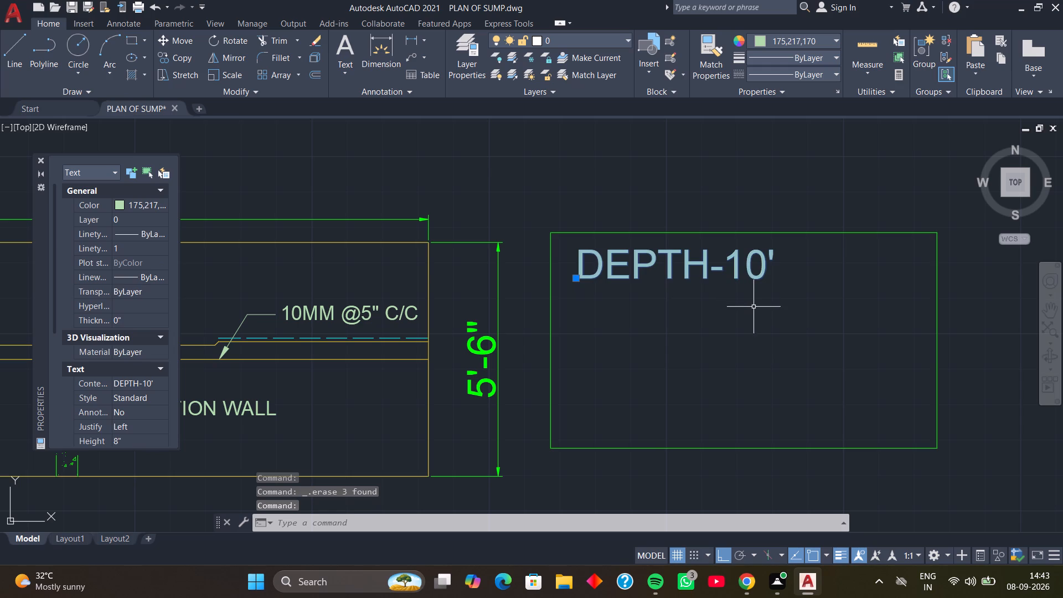
key("c")
key("o")
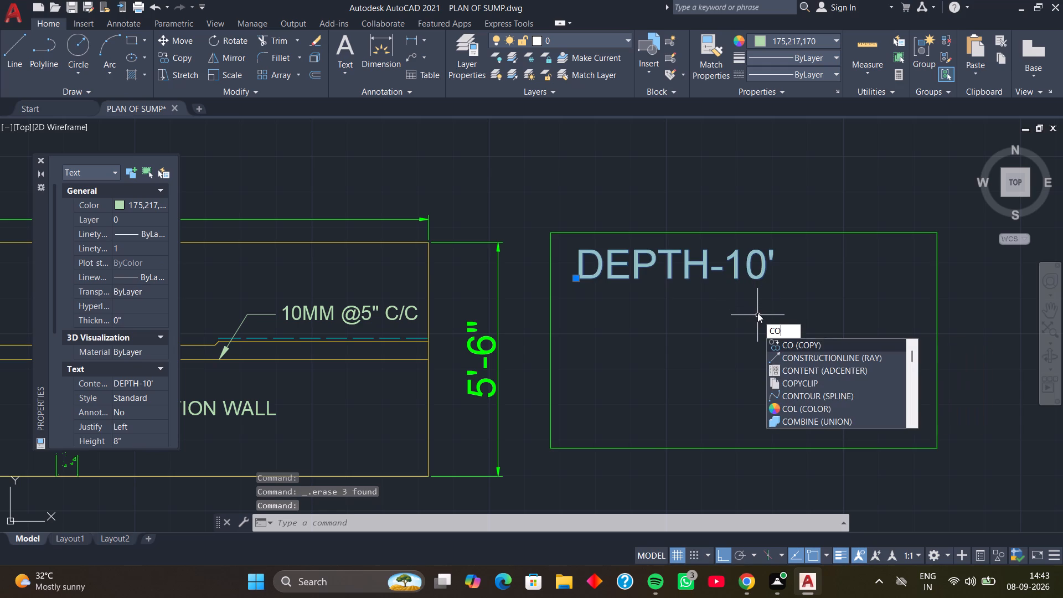
key("space")
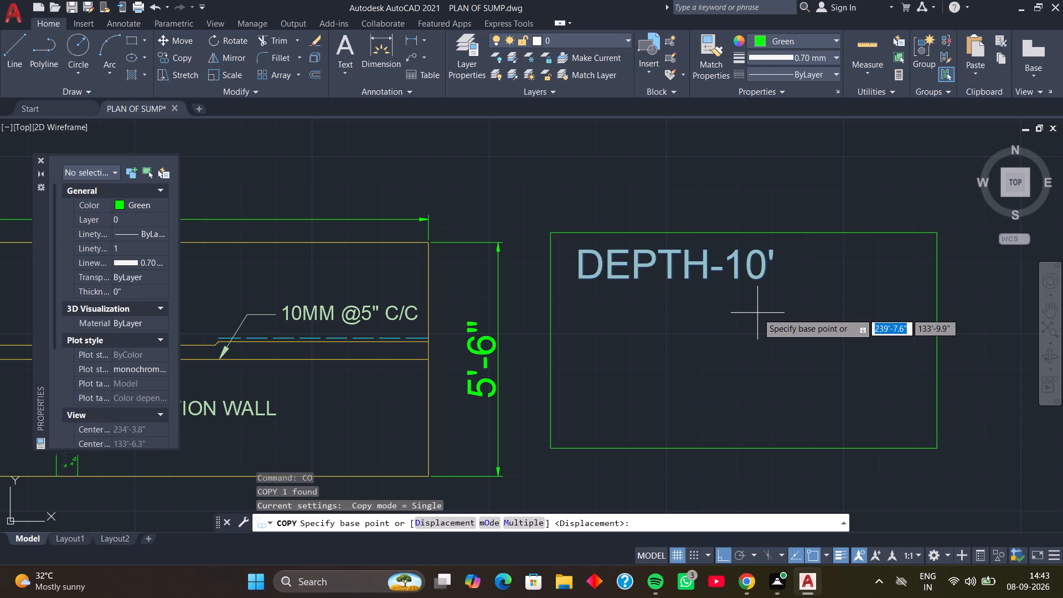
type("M")
key("space")
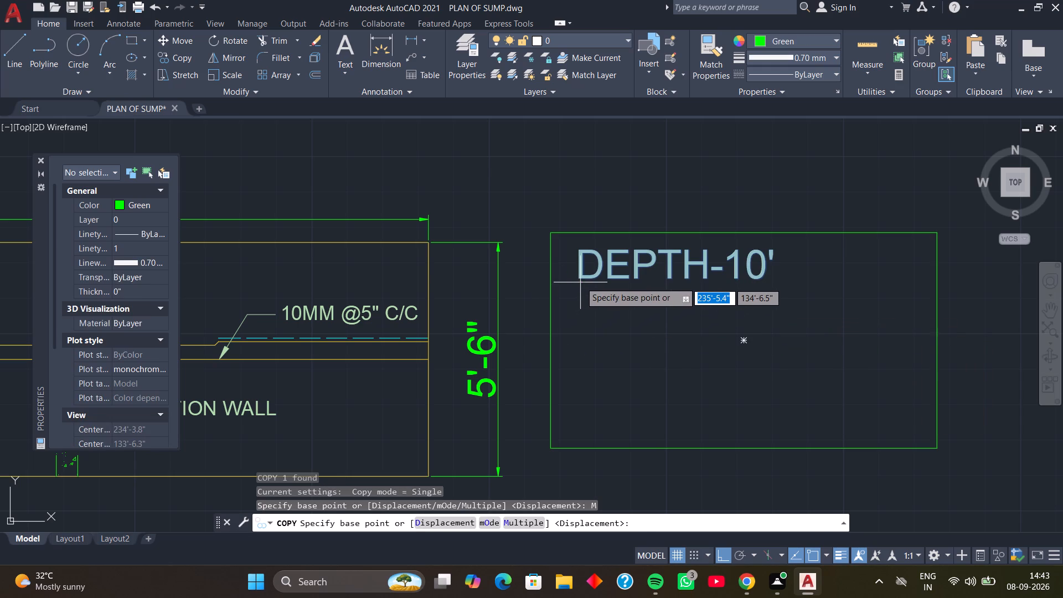
left_click(577, 282)
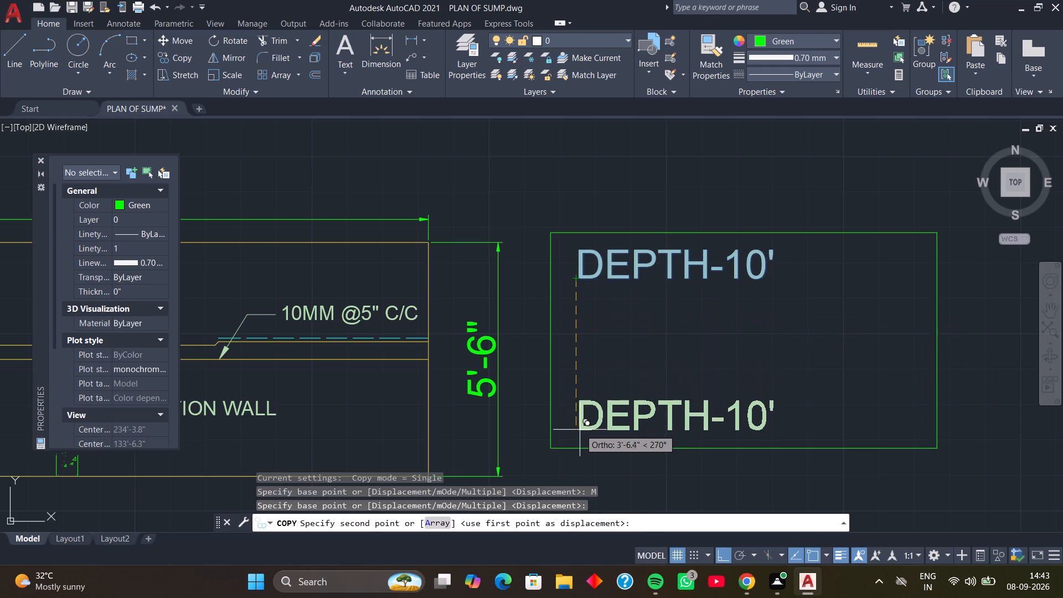
left_click(580, 431)
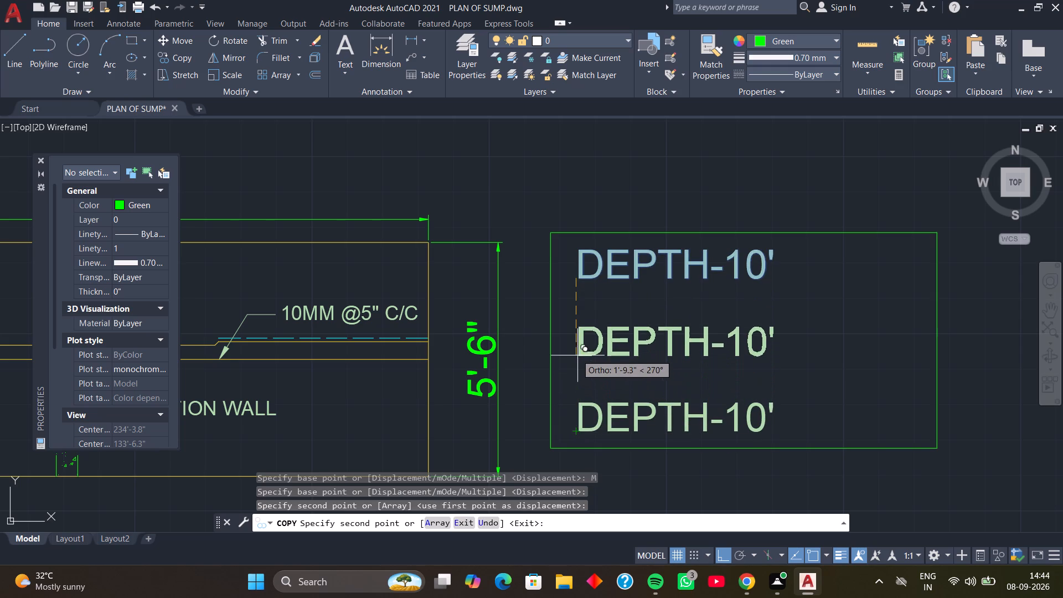
left_click(573, 350)
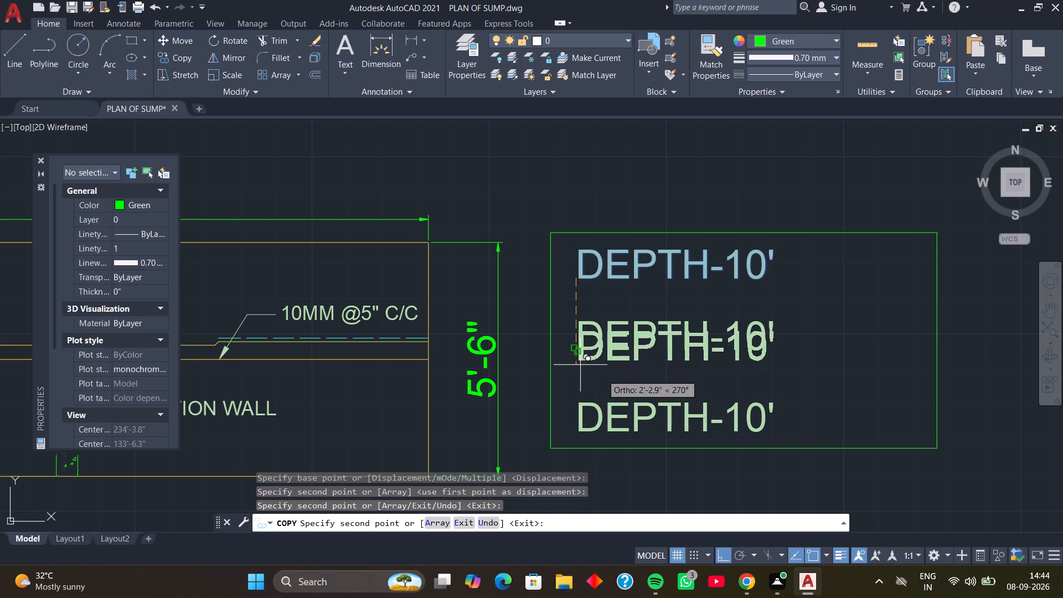
key("space")
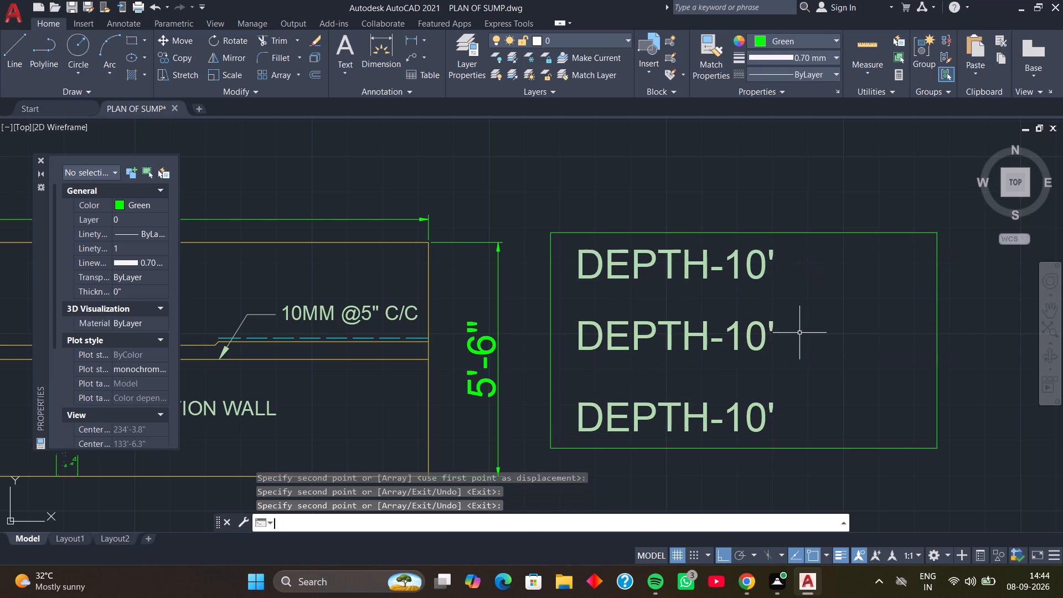
Change the middle DEPTH-10' copy in the note box to read WIDTH-4'-6".
double_click(766, 336)
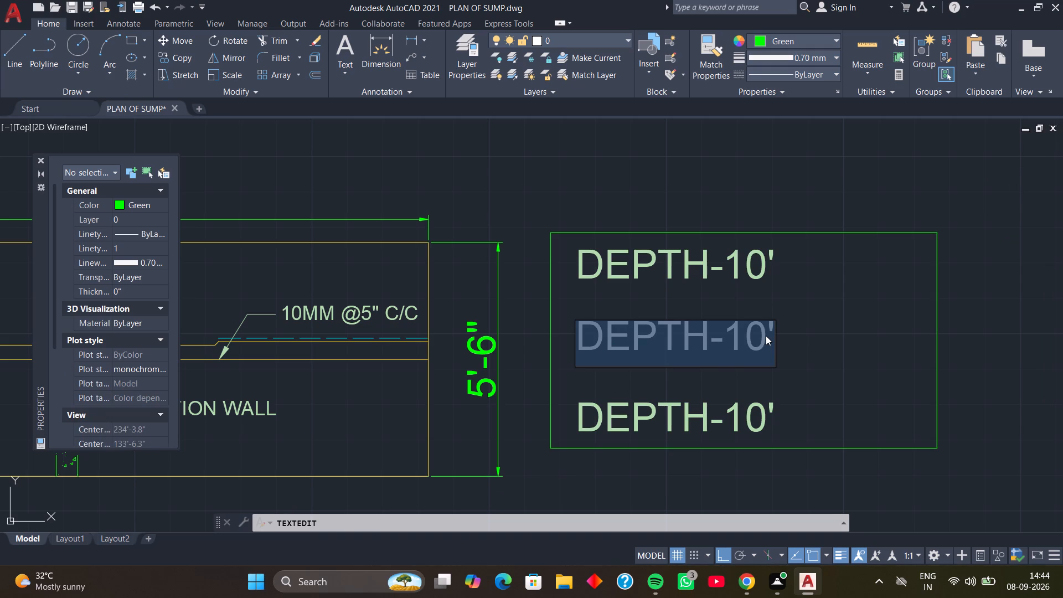
key("w")
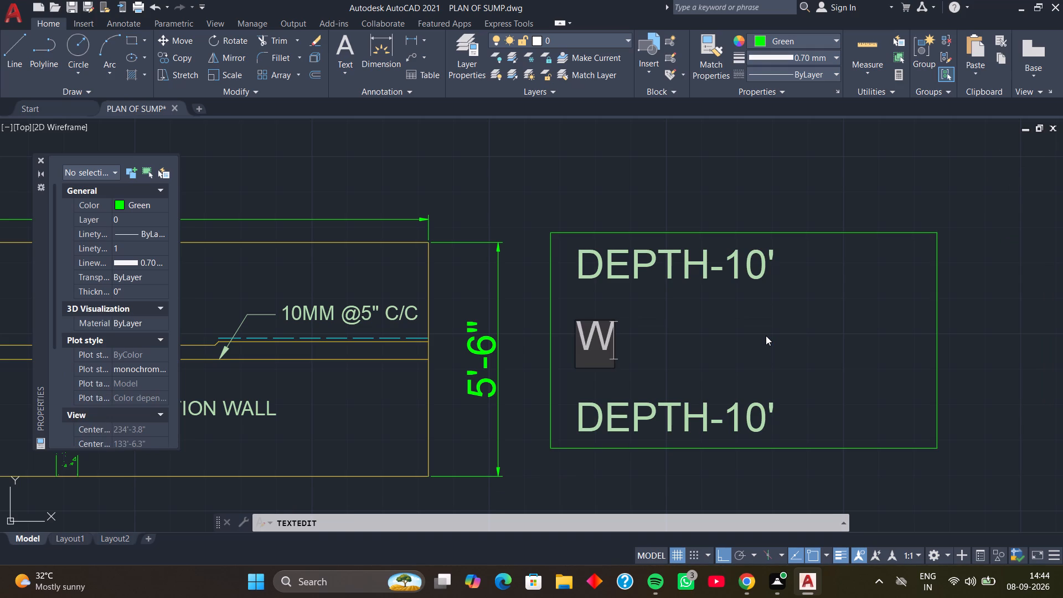
key("i")
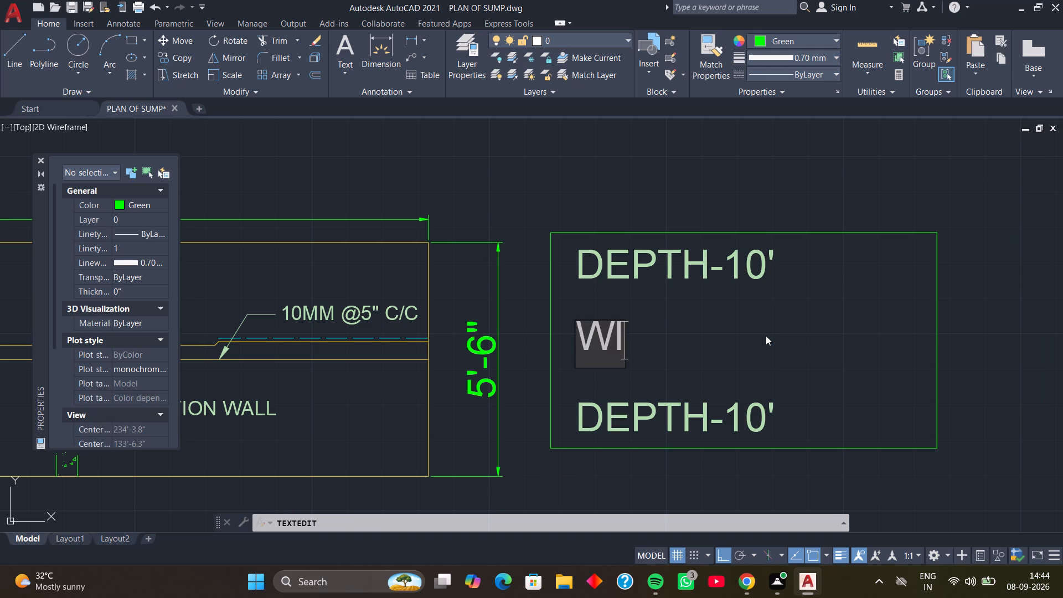
key("d")
key("t")
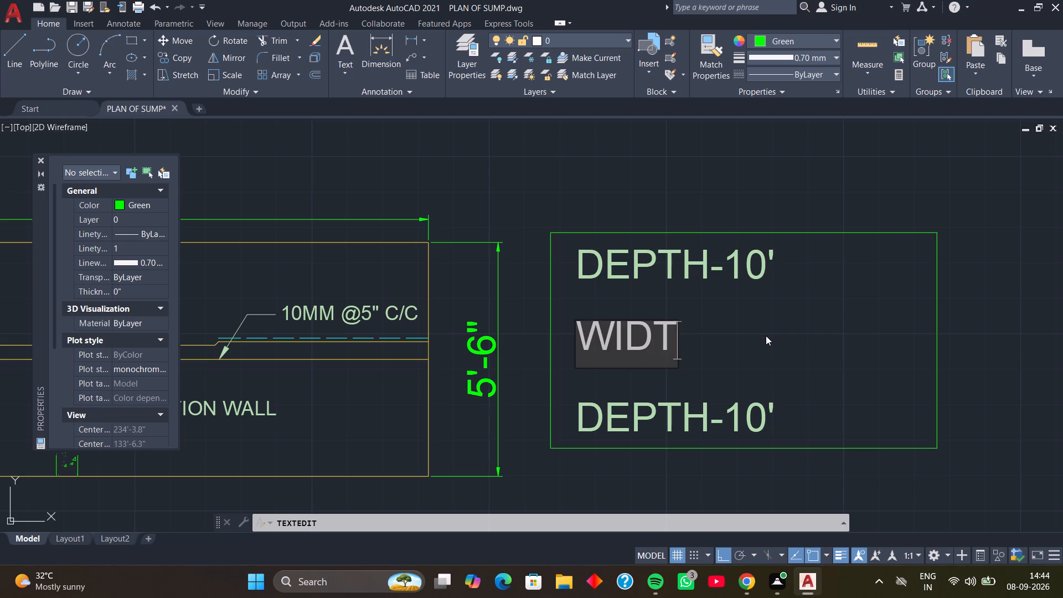
key("h")
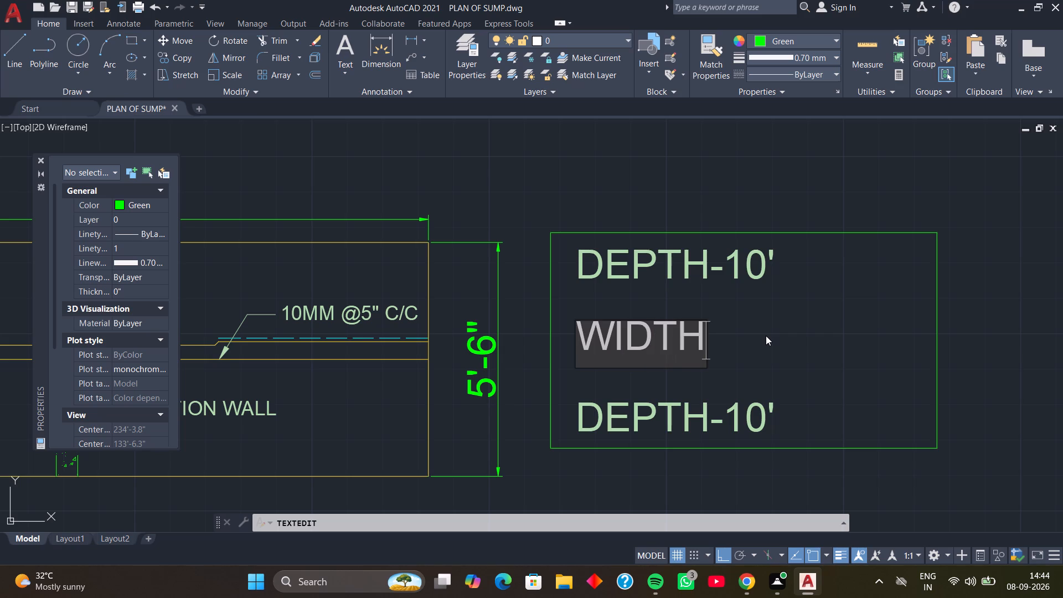
key("minus")
key("4")
key("apostrophe")
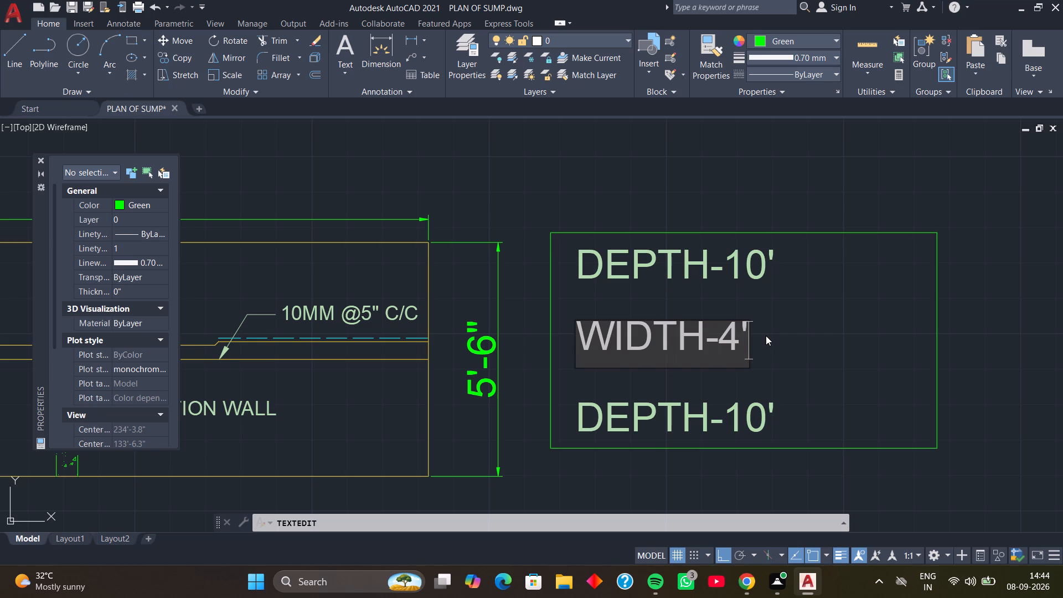
key("minus")
key("6")
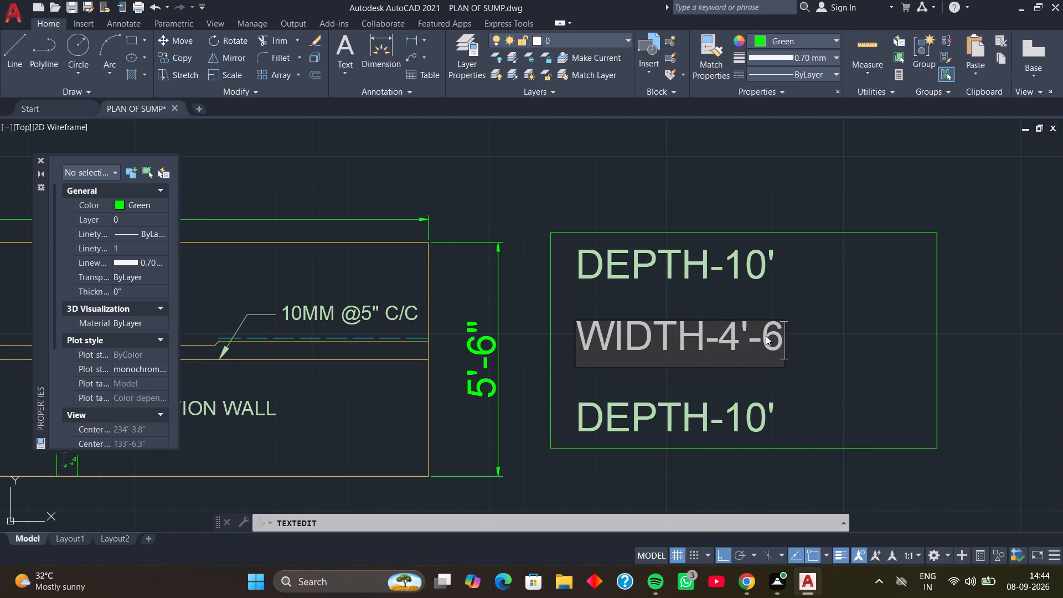
key("shift+quotedbl")
key("Return")
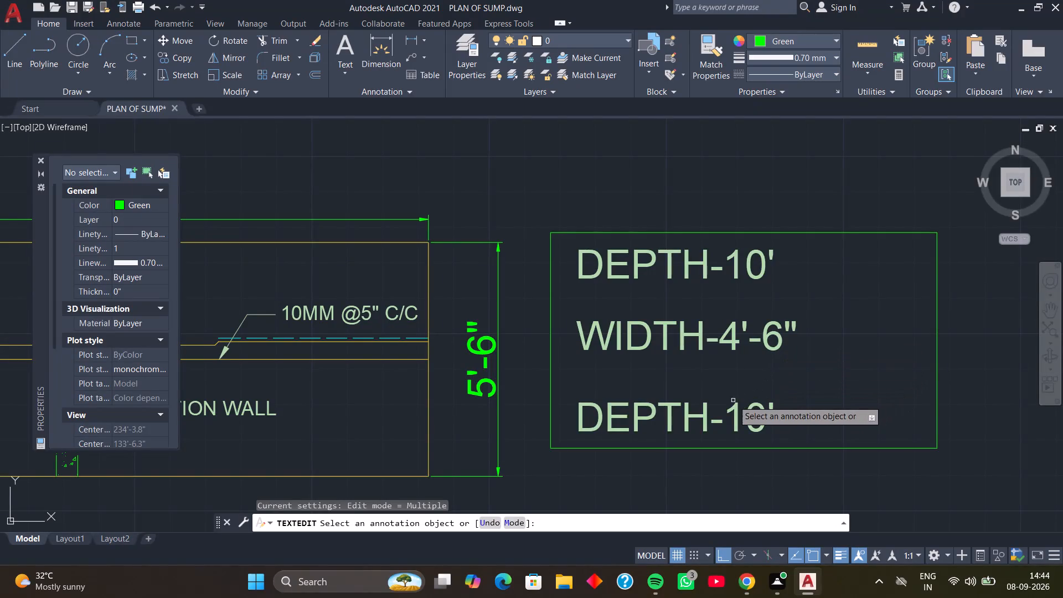
Change the lowest DEPTH-10' copy in the note box to read LENGTH-16'-0" and end the text editing.
left_click(706, 410)
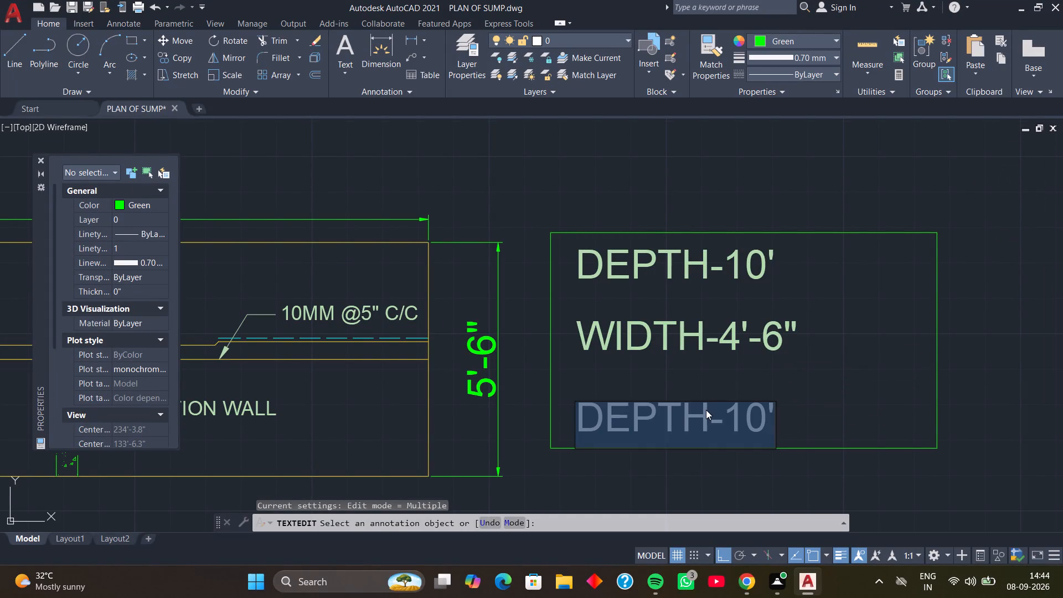
key("l")
key("e")
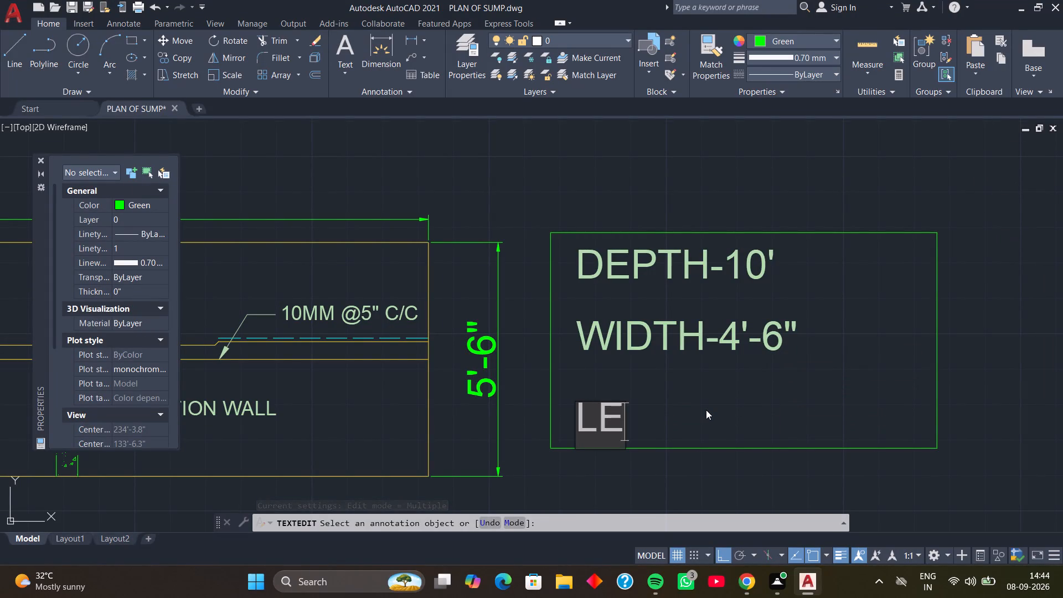
key("n")
key("g")
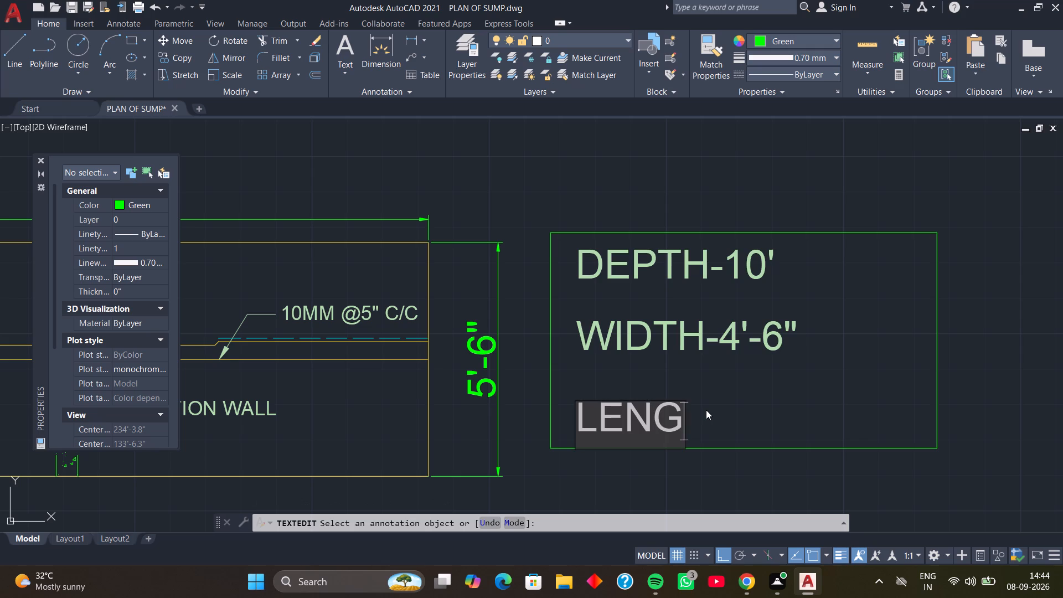
type("TH")
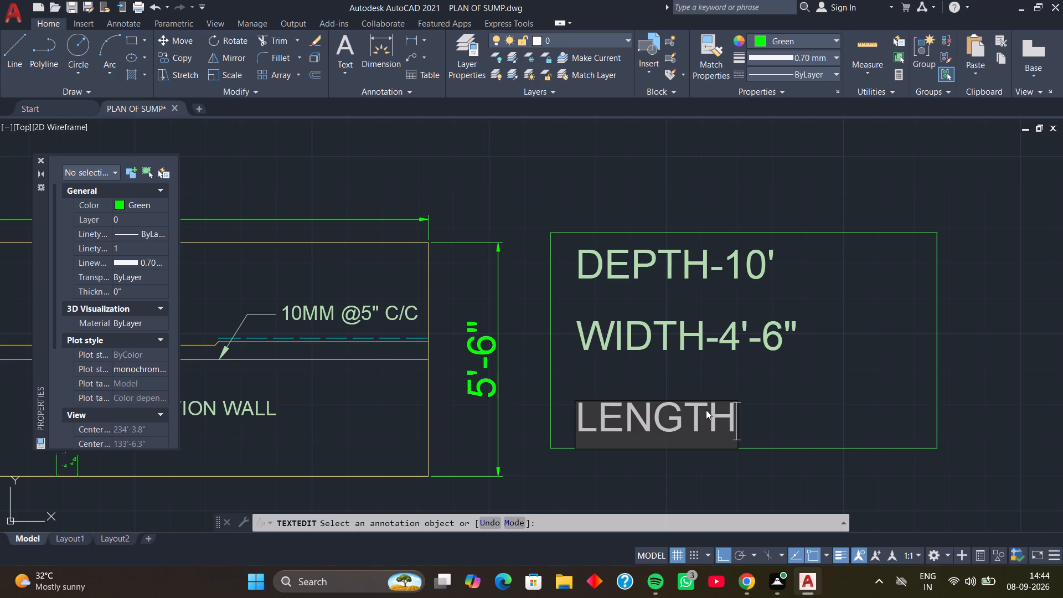
key("minus")
key("1")
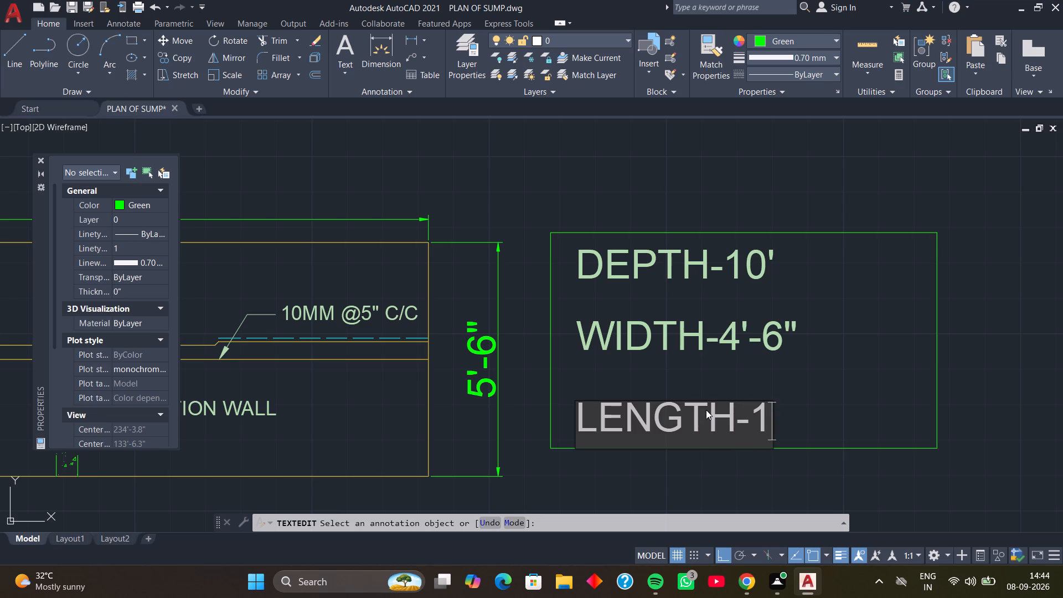
type("6'")
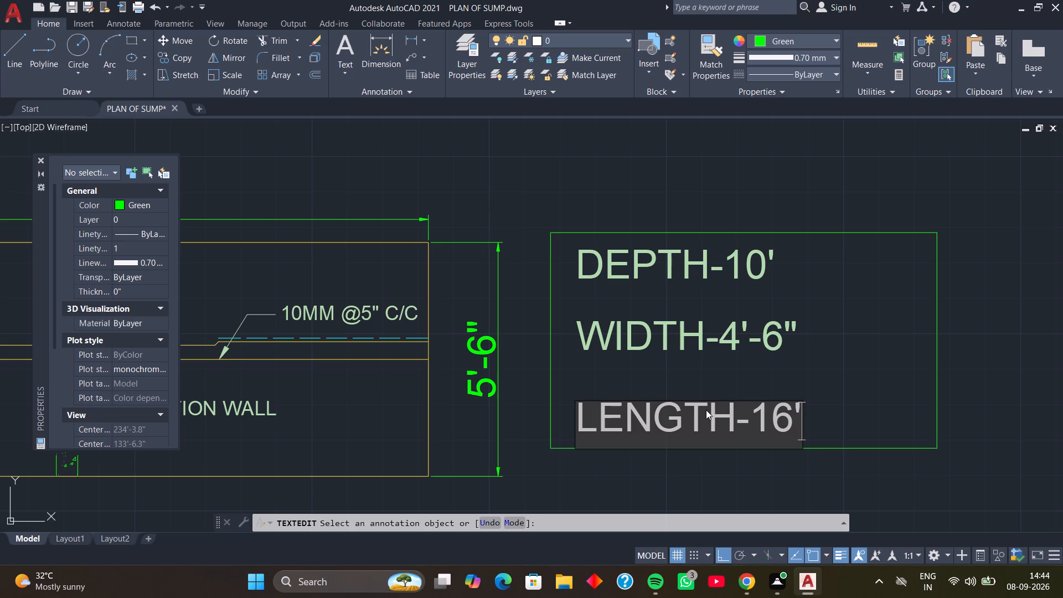
type("-0")
key("shift+quotedbl")
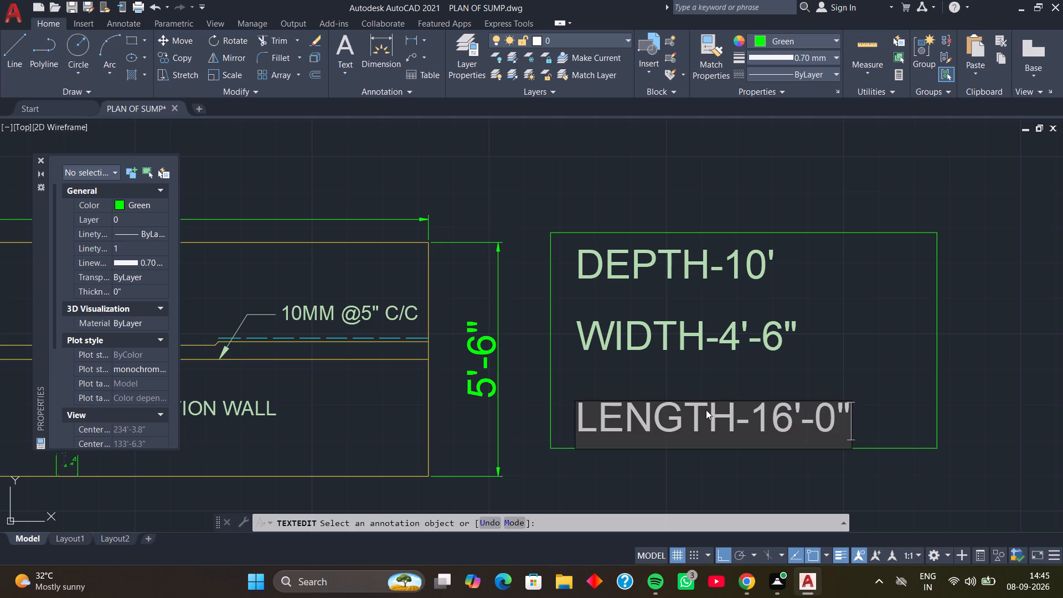
key("Return")
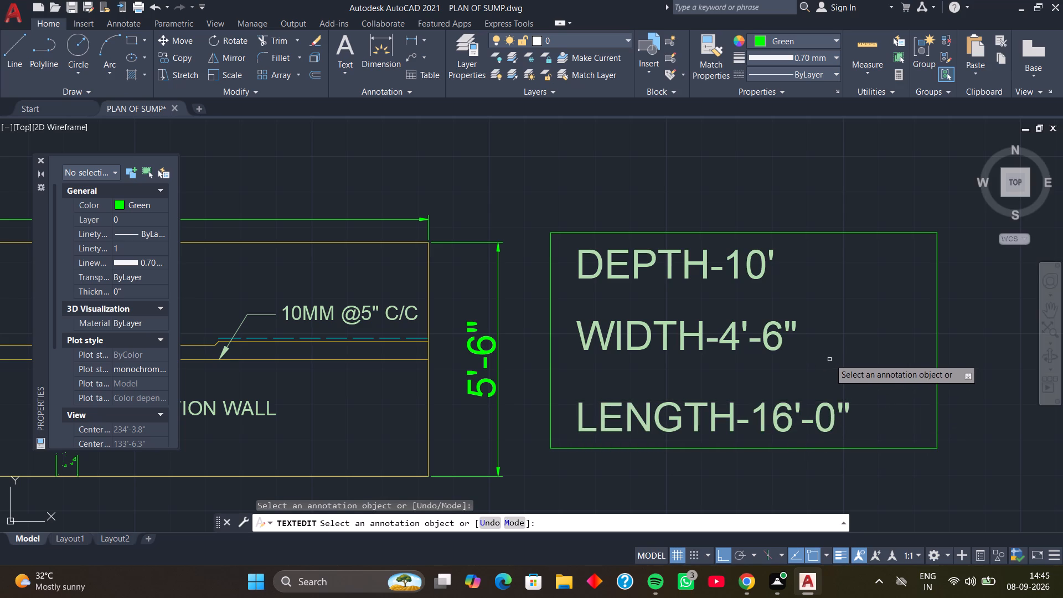
key("Escape")
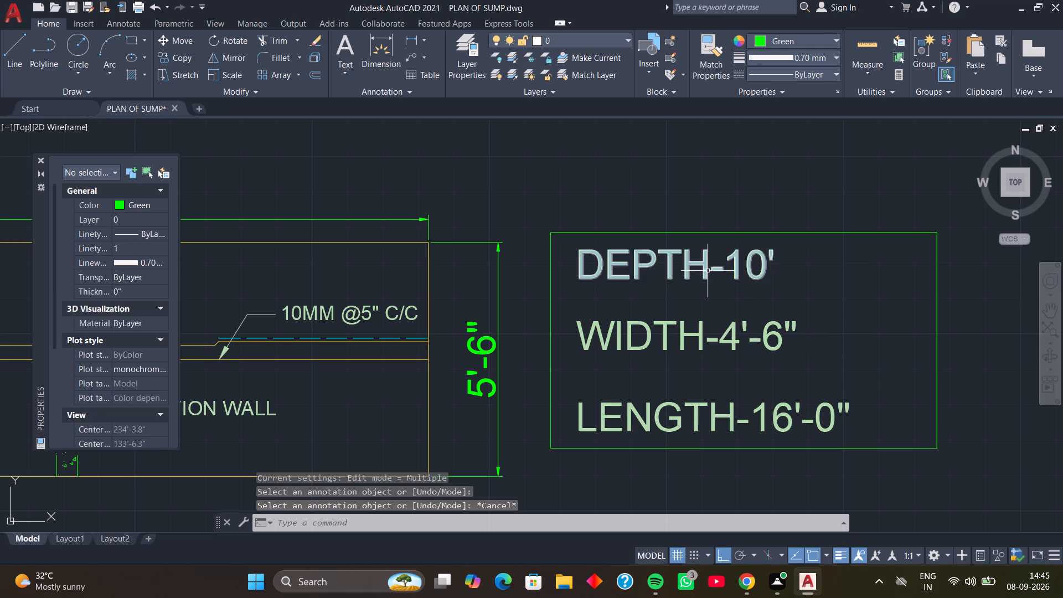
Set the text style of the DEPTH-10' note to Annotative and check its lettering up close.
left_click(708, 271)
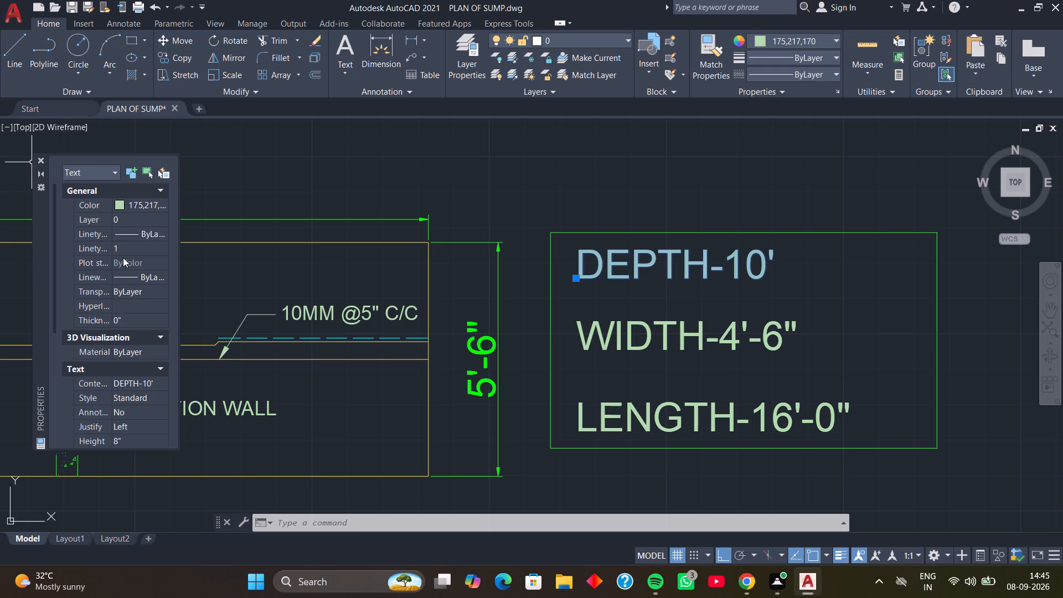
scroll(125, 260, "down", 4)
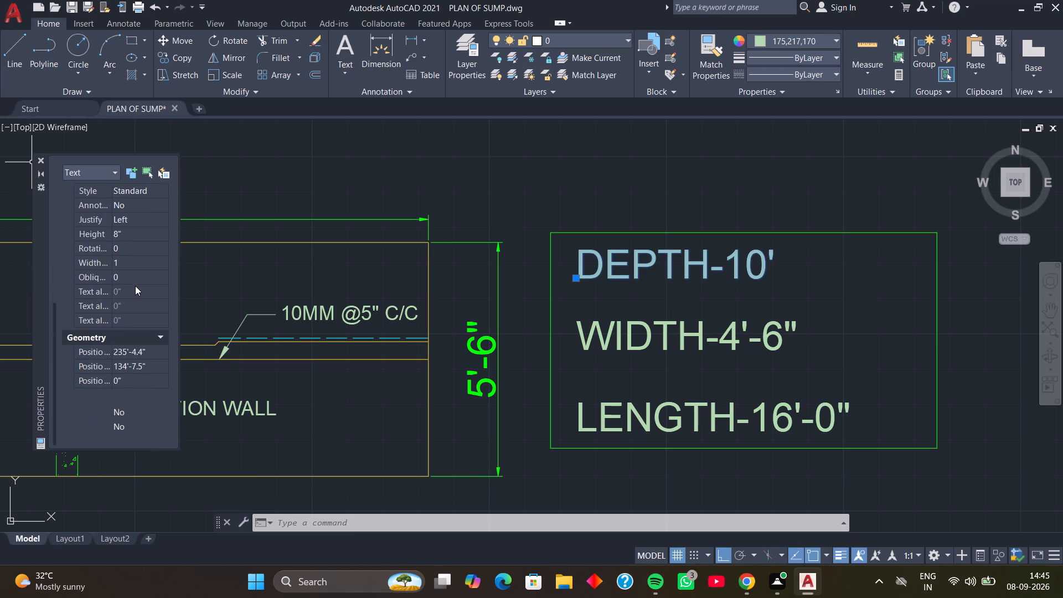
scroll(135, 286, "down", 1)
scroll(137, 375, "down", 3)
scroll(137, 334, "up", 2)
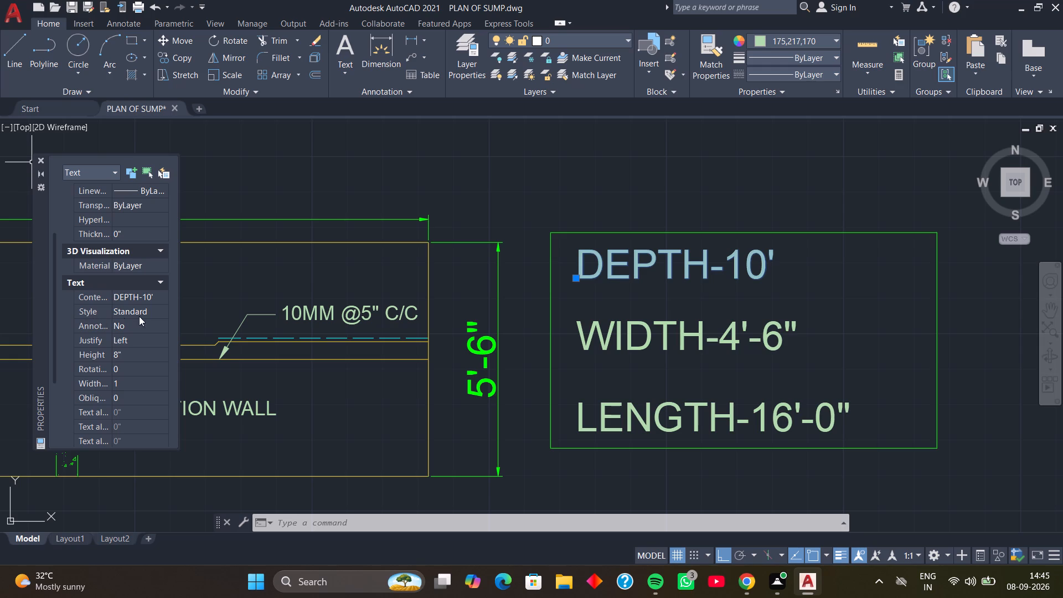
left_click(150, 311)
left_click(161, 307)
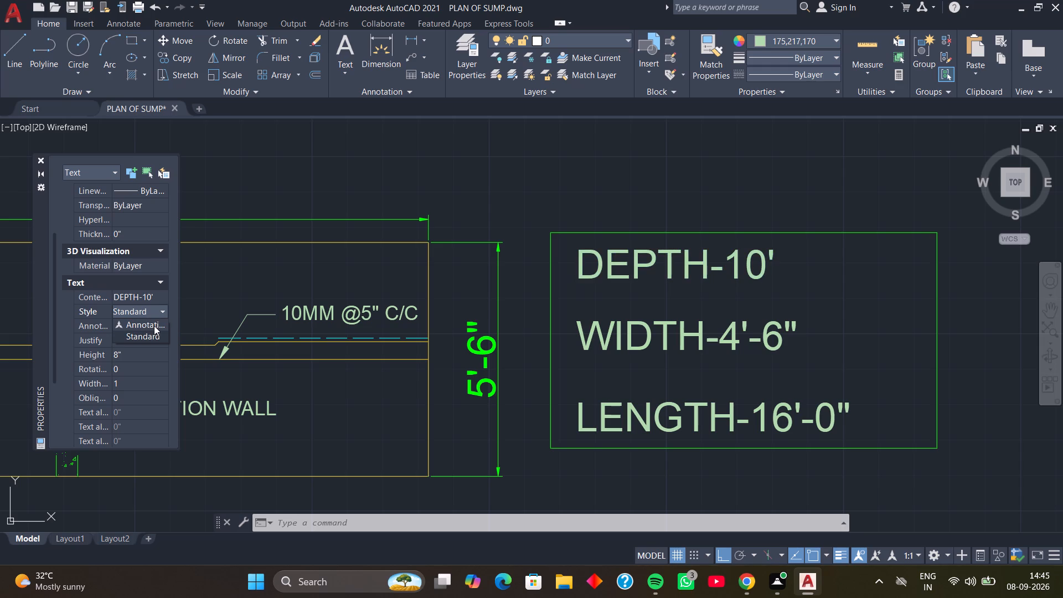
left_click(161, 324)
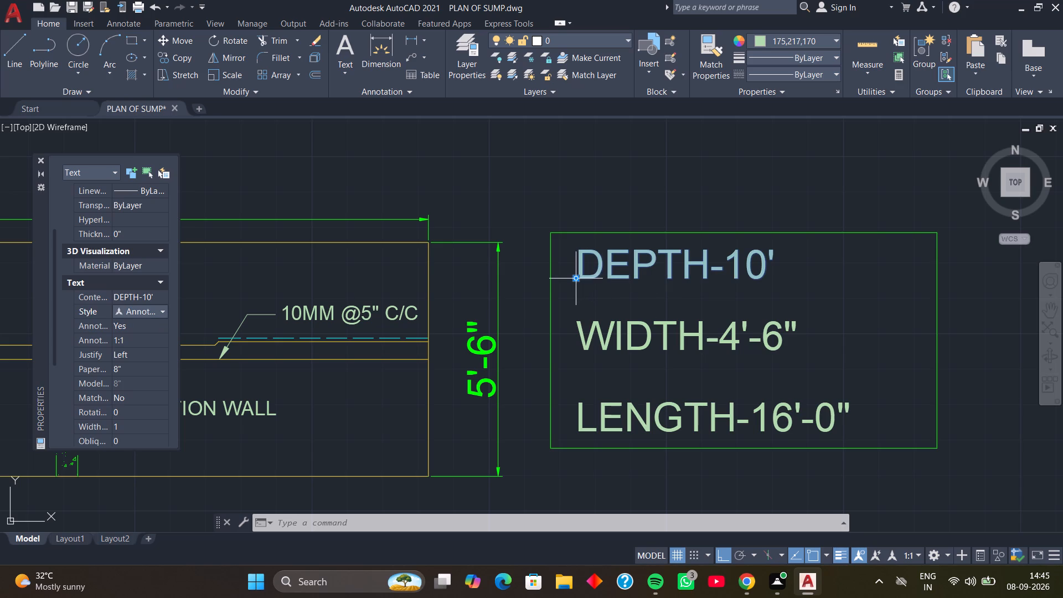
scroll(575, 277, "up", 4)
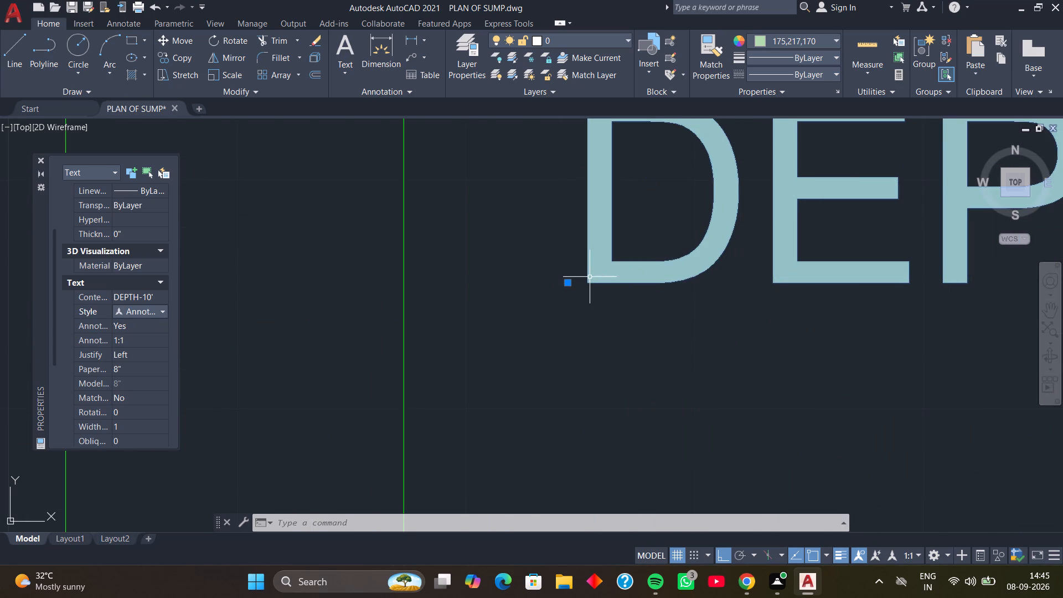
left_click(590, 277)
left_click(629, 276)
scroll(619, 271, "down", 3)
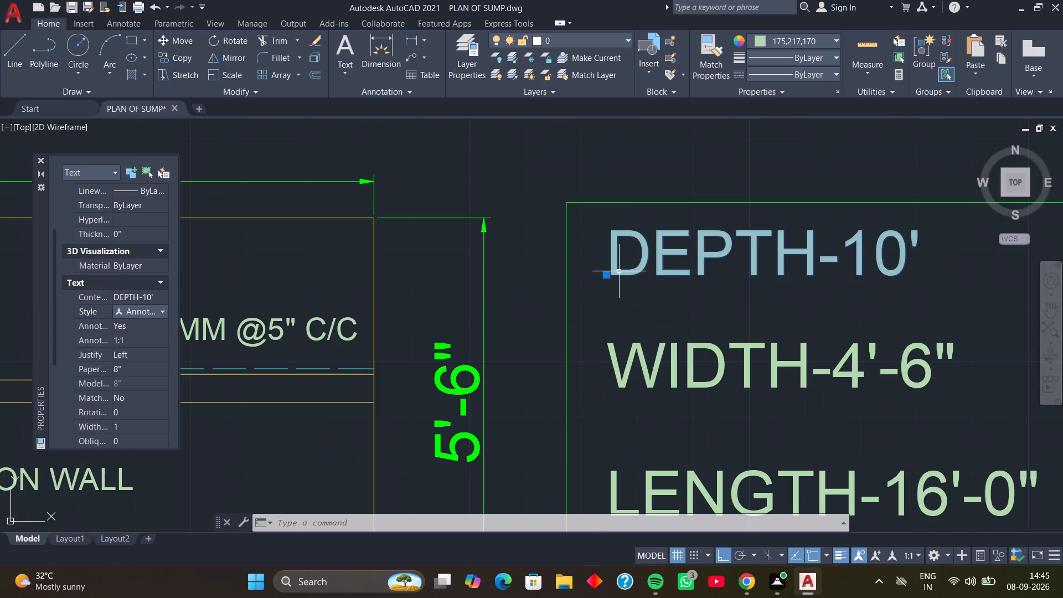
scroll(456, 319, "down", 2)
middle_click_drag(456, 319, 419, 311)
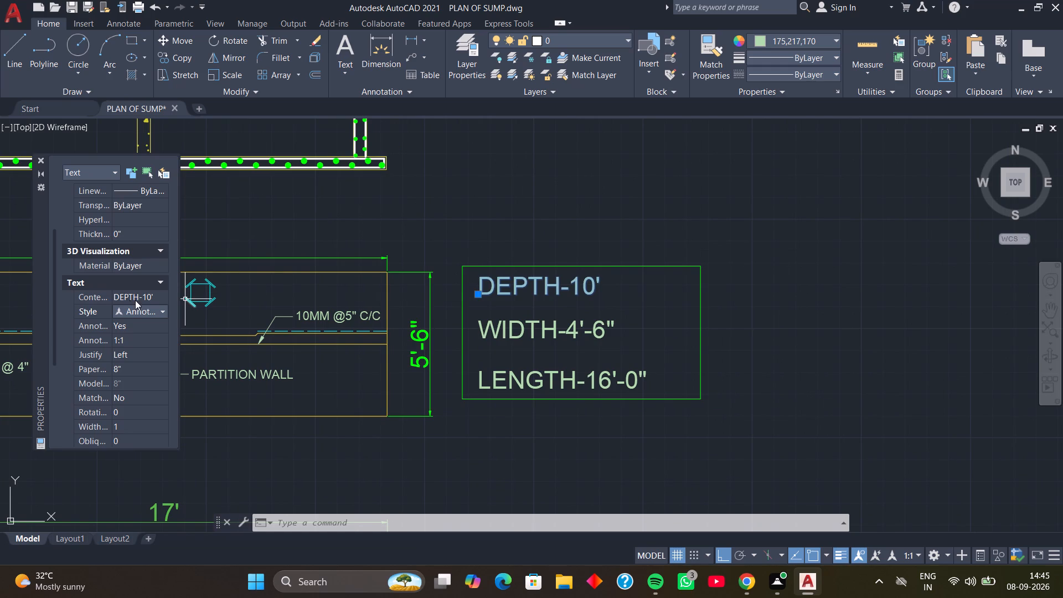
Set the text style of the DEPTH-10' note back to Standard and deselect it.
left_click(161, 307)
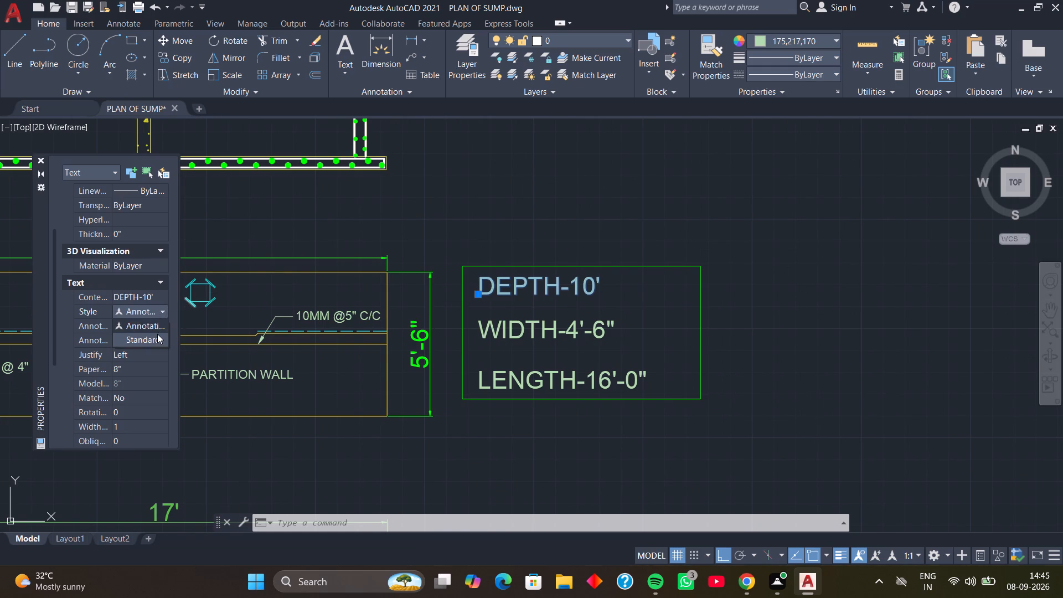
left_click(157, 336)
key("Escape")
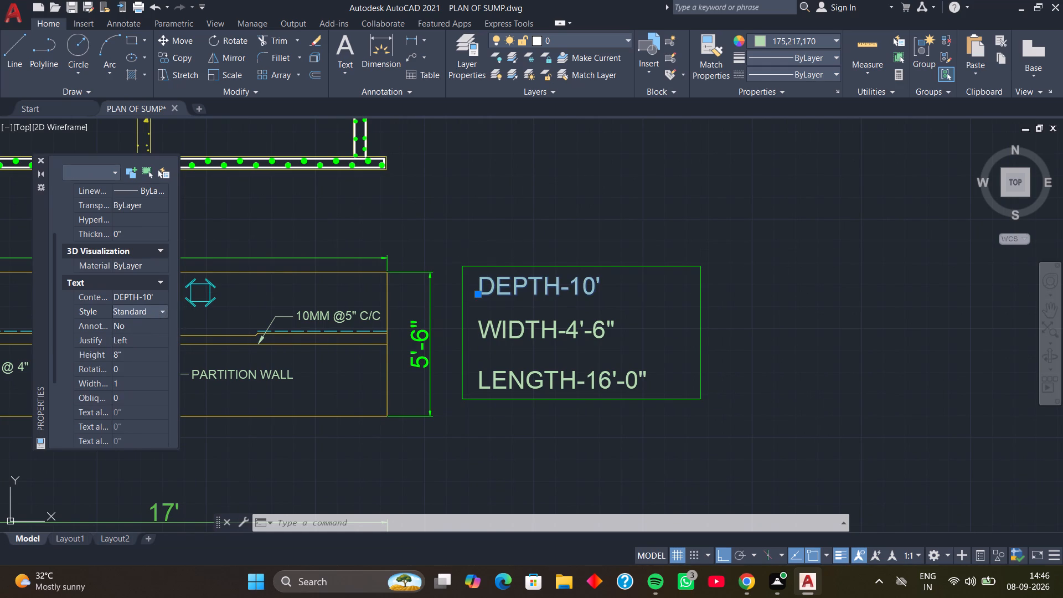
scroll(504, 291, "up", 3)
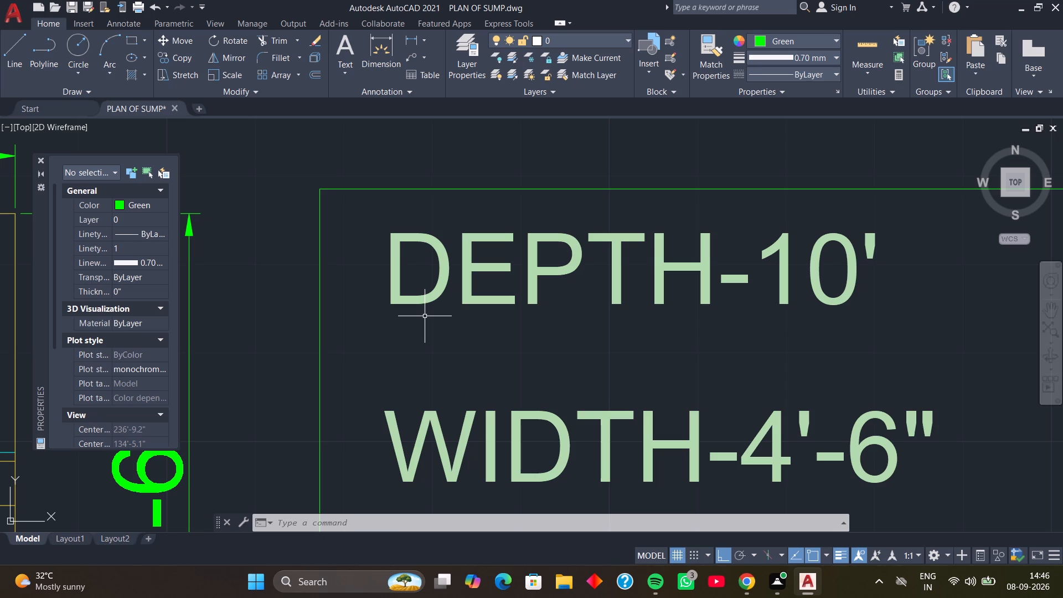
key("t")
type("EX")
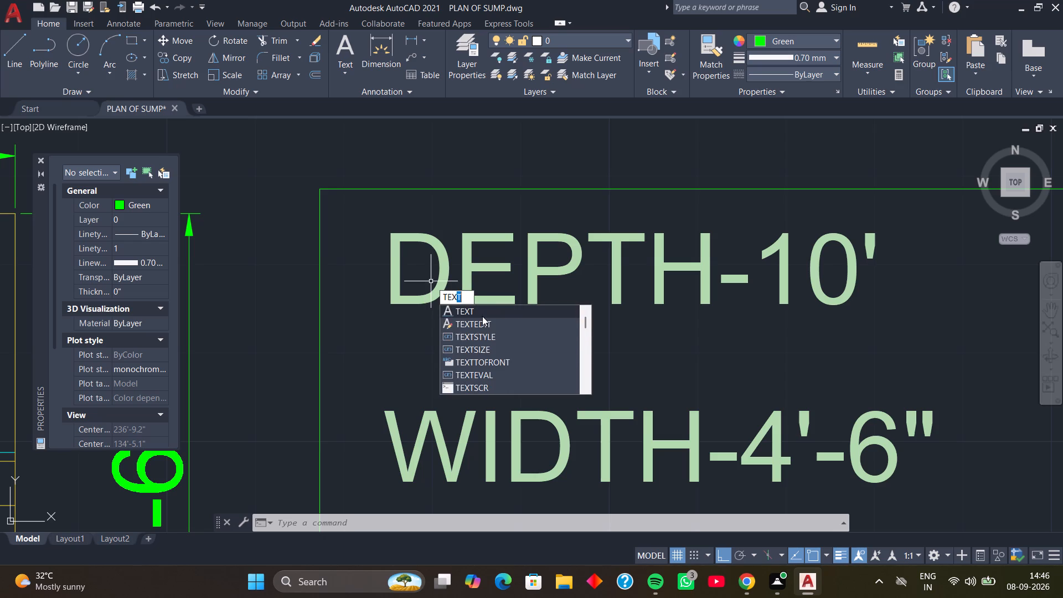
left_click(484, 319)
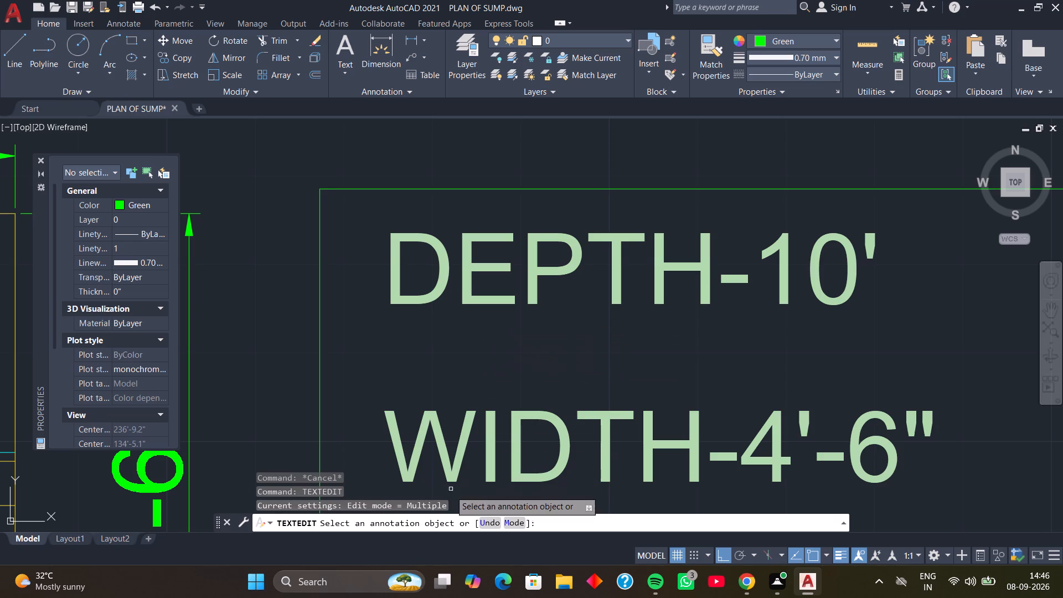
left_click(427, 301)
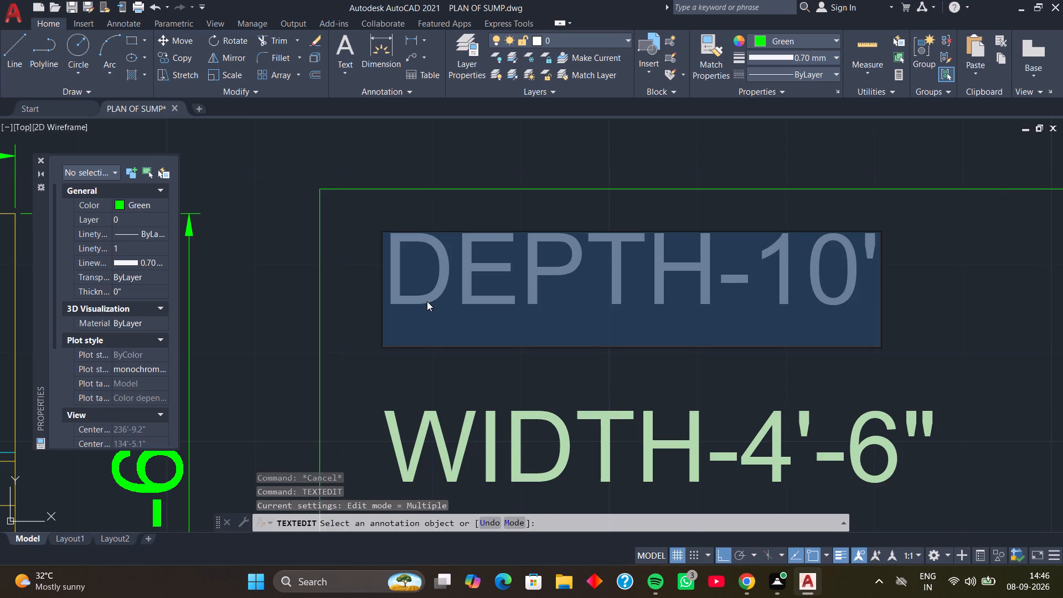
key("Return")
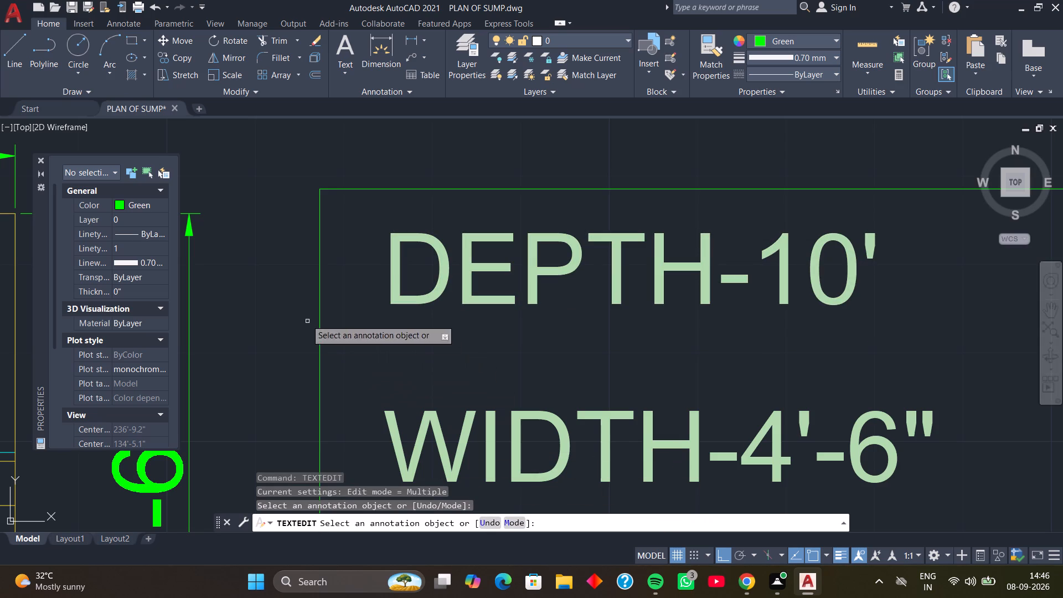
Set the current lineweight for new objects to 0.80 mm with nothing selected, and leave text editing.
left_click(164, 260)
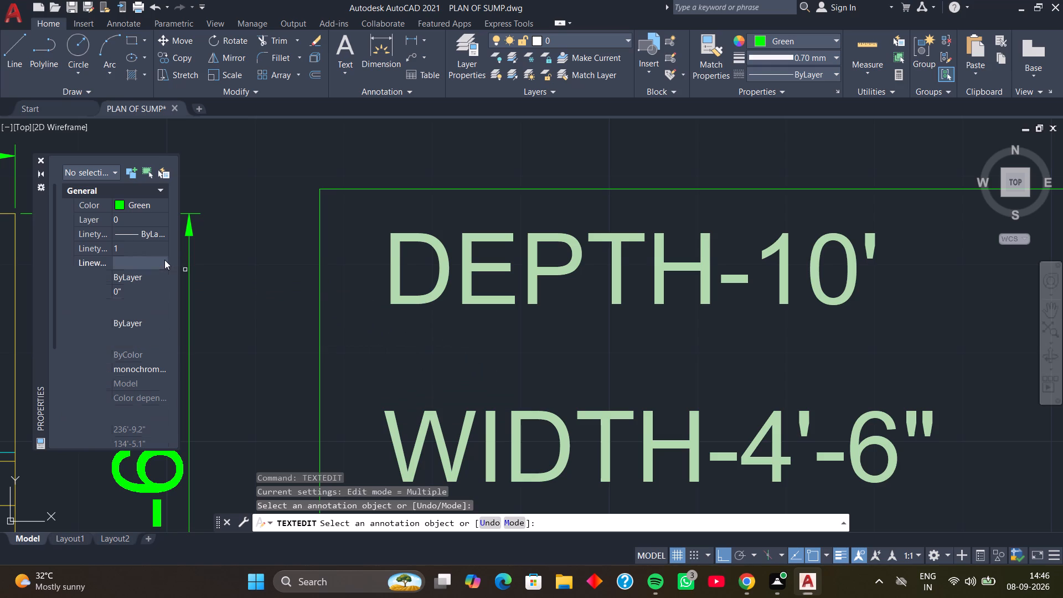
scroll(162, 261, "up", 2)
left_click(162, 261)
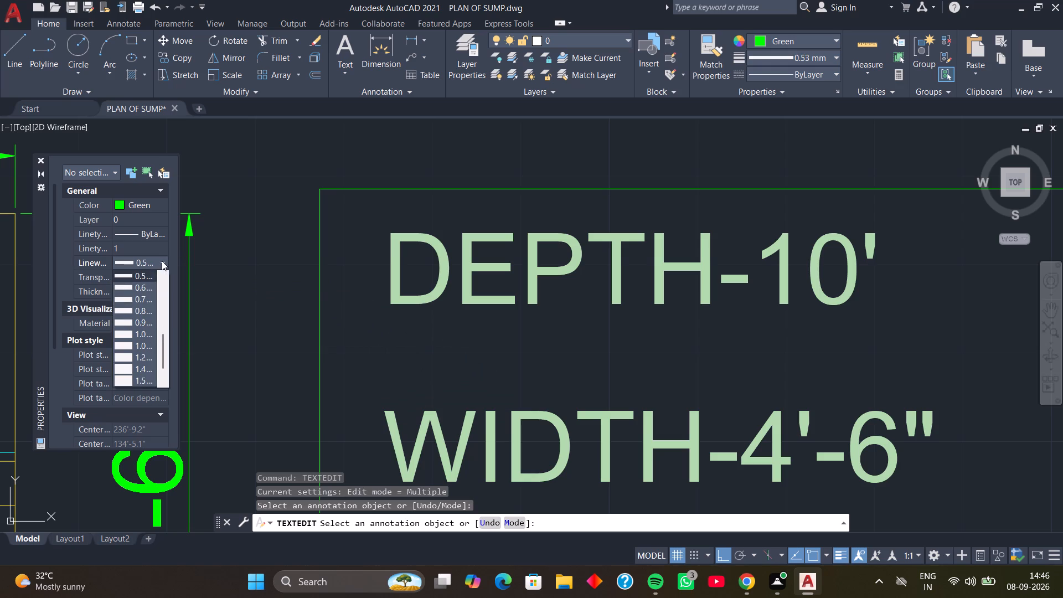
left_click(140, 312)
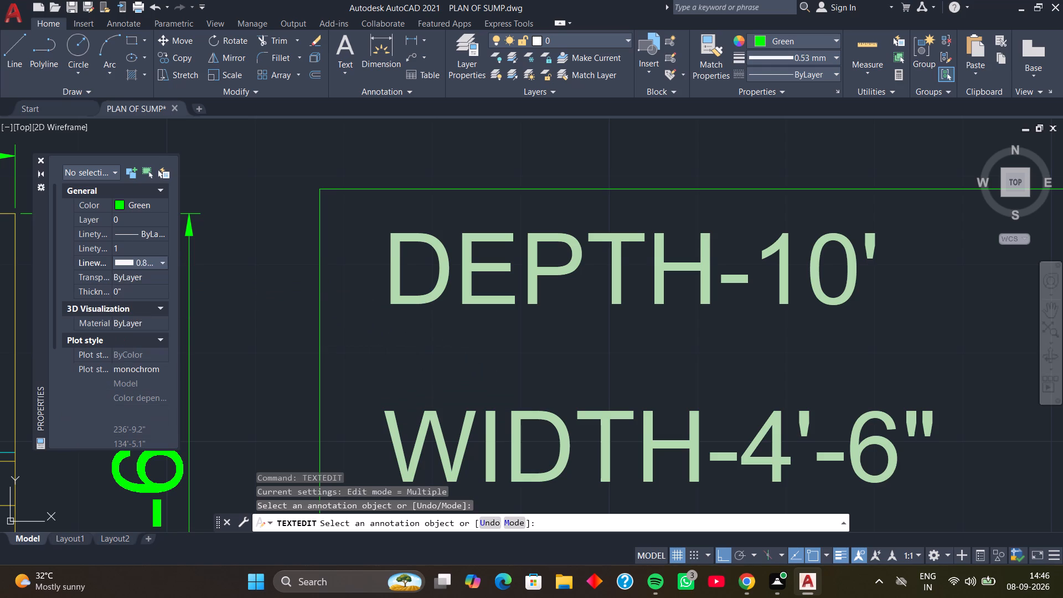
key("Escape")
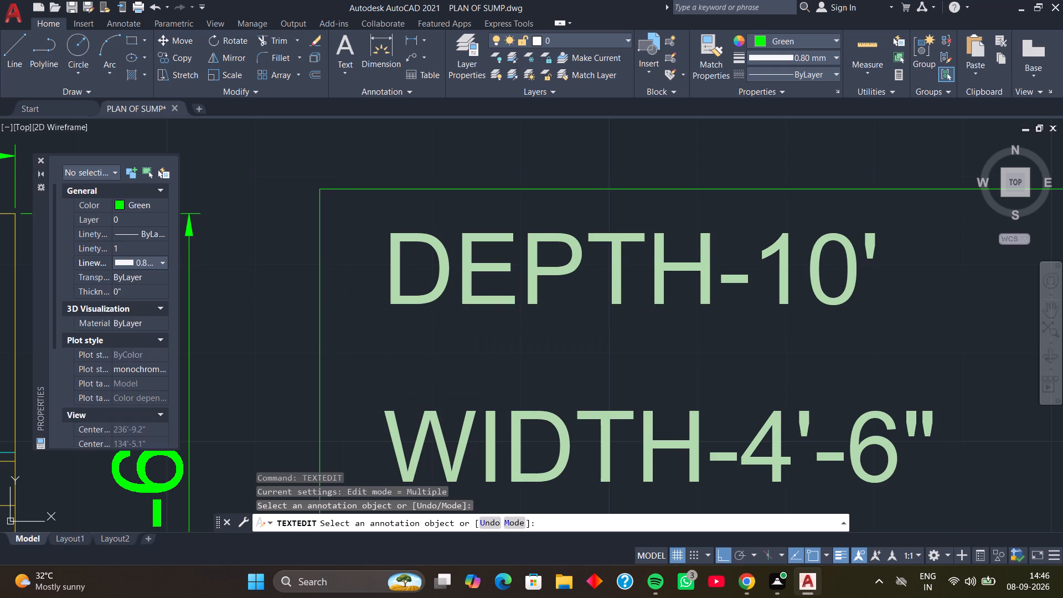
Set the lineweight of the DEPTH-10' note to 0.80 mm and deselect it.
left_click(473, 301)
left_click(463, 296)
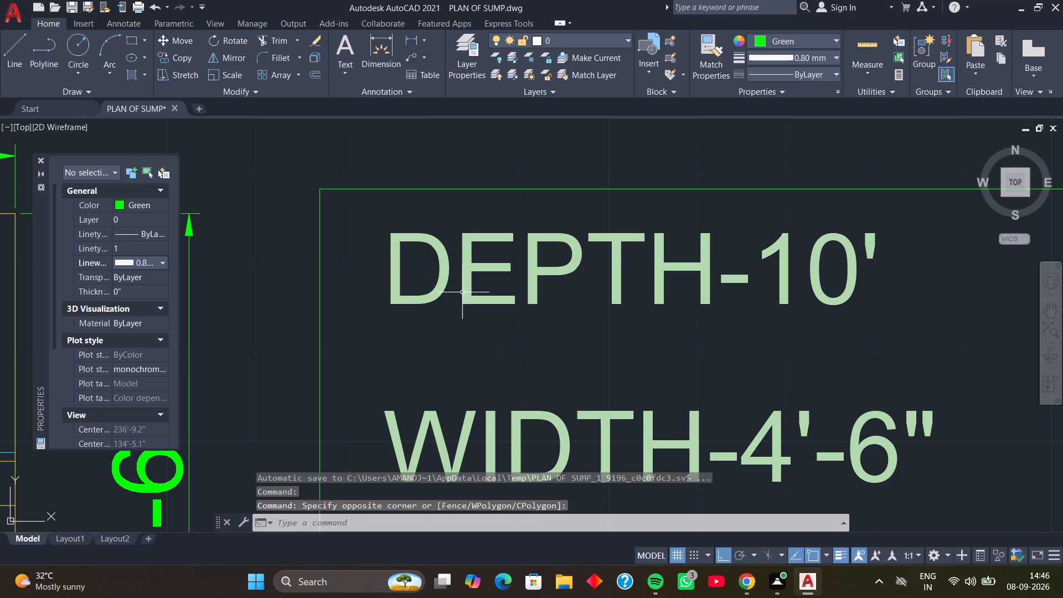
left_click(464, 286)
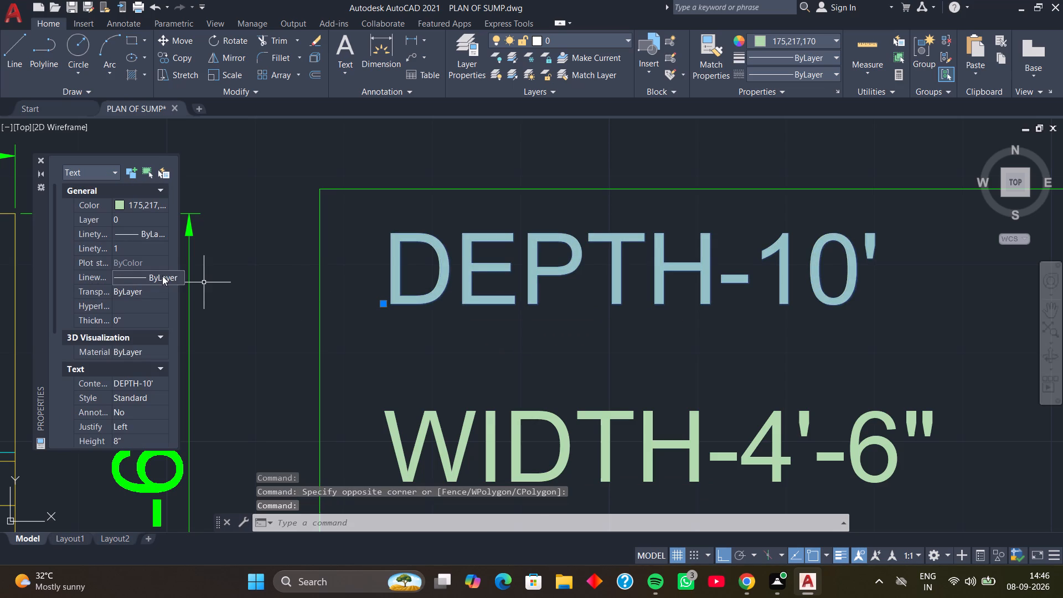
left_click(162, 276)
left_click(162, 276)
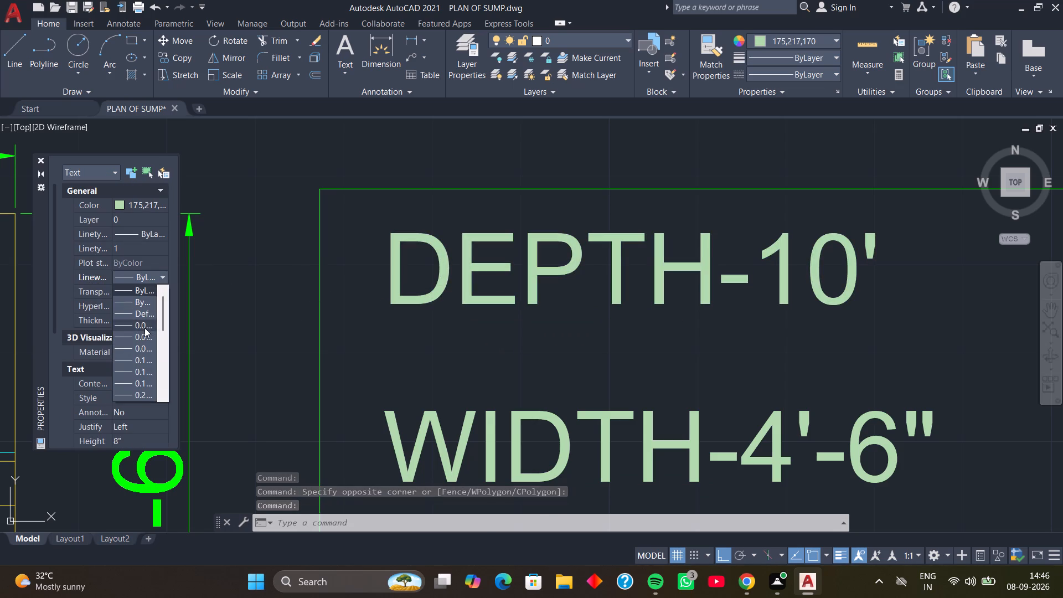
scroll(144, 328, "down", 4)
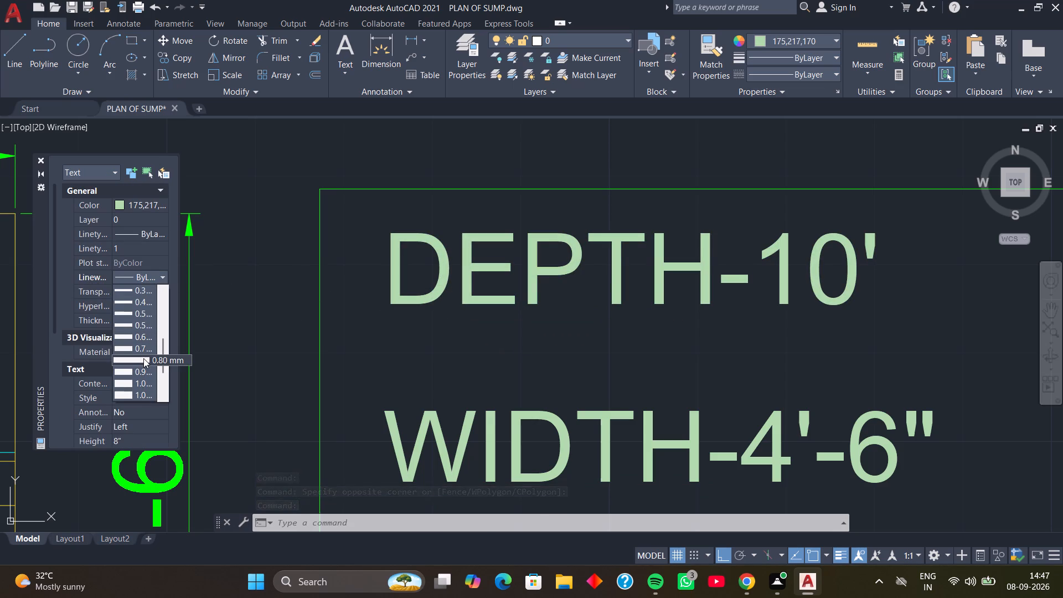
left_click(143, 358)
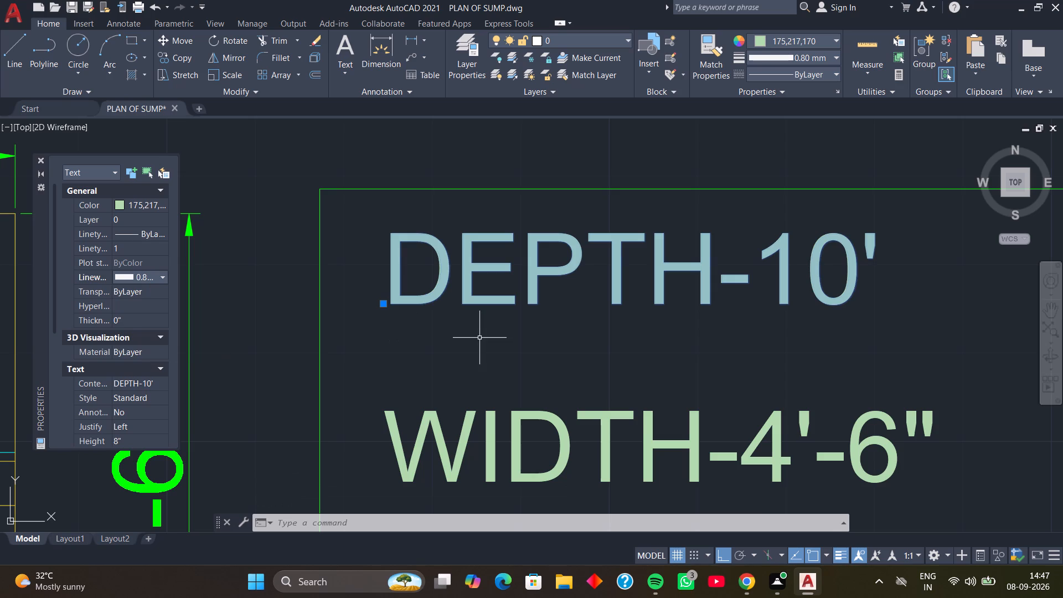
key("Escape")
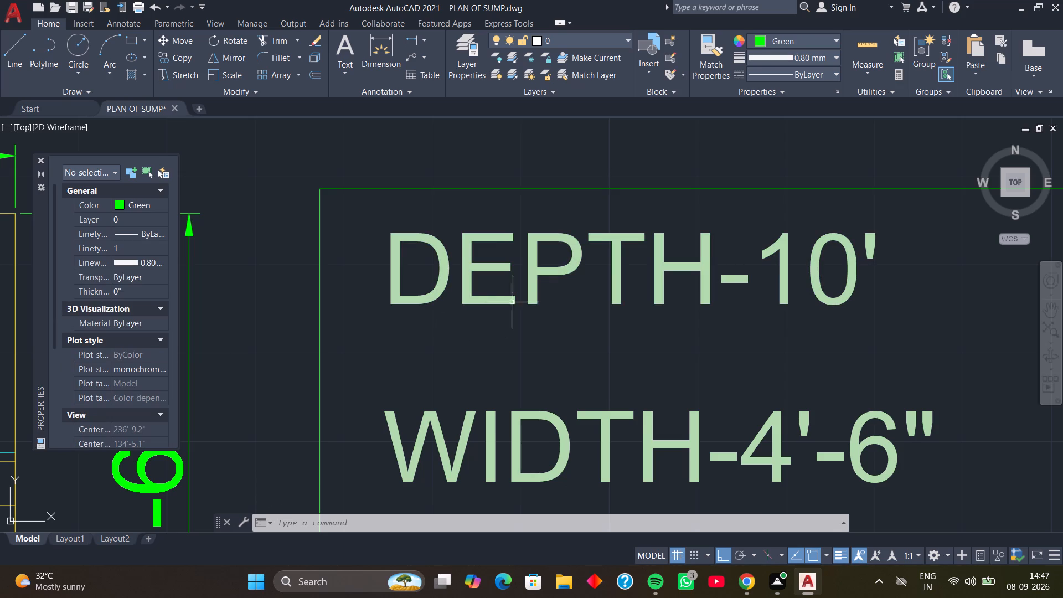
Set the current lineweight for new objects to ByLayer.
left_click(834, 53)
scroll(811, 100, "up", 13)
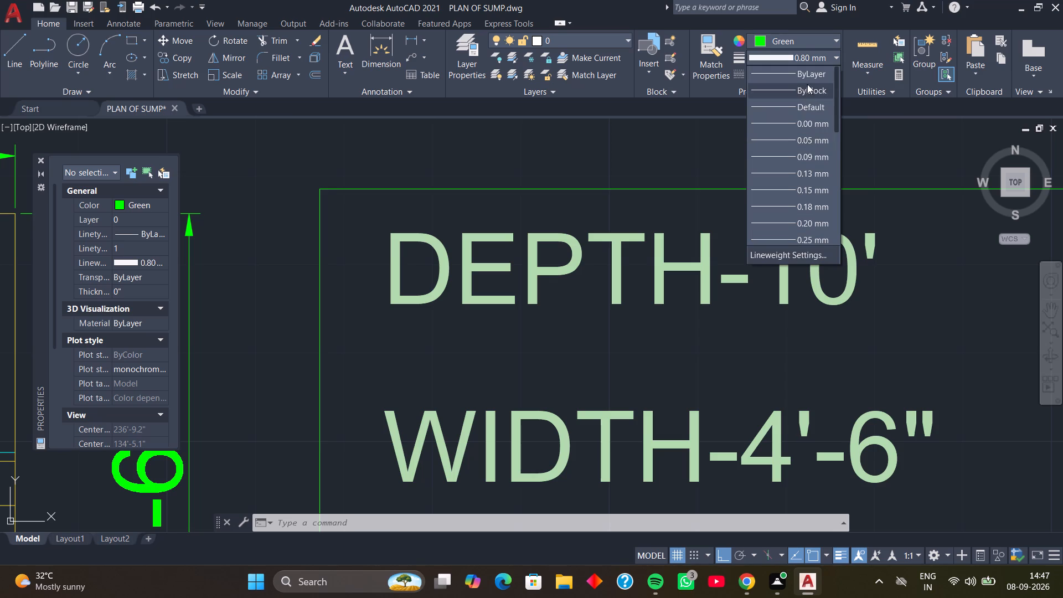
left_click(809, 78)
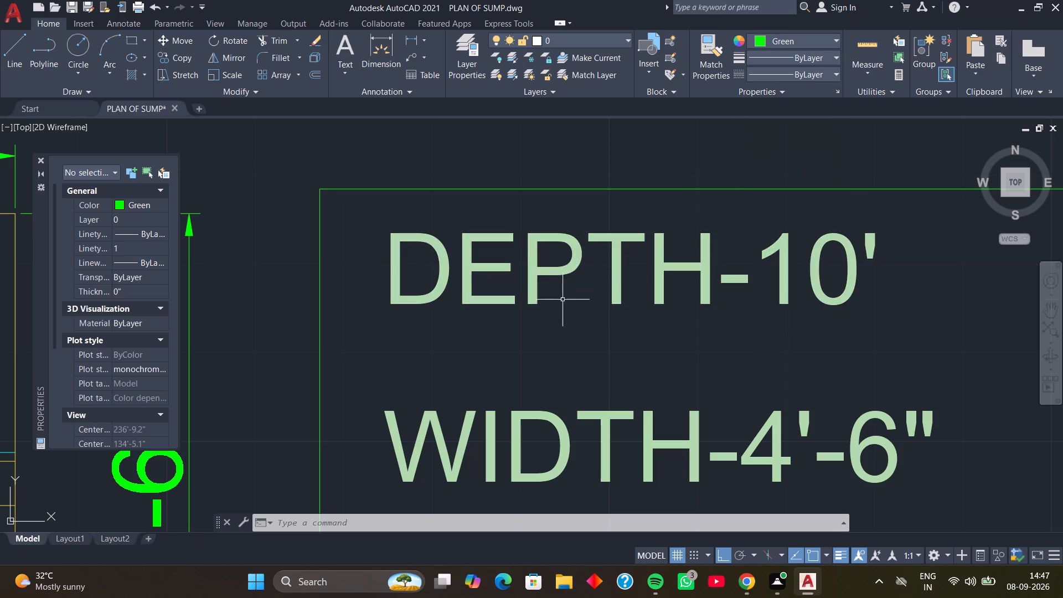
Open the Standard text style for editing from the text settings of the ISO-25 dimension style.
scroll(547, 312, "down", 3)
middle_click_drag(575, 393, 546, 312)
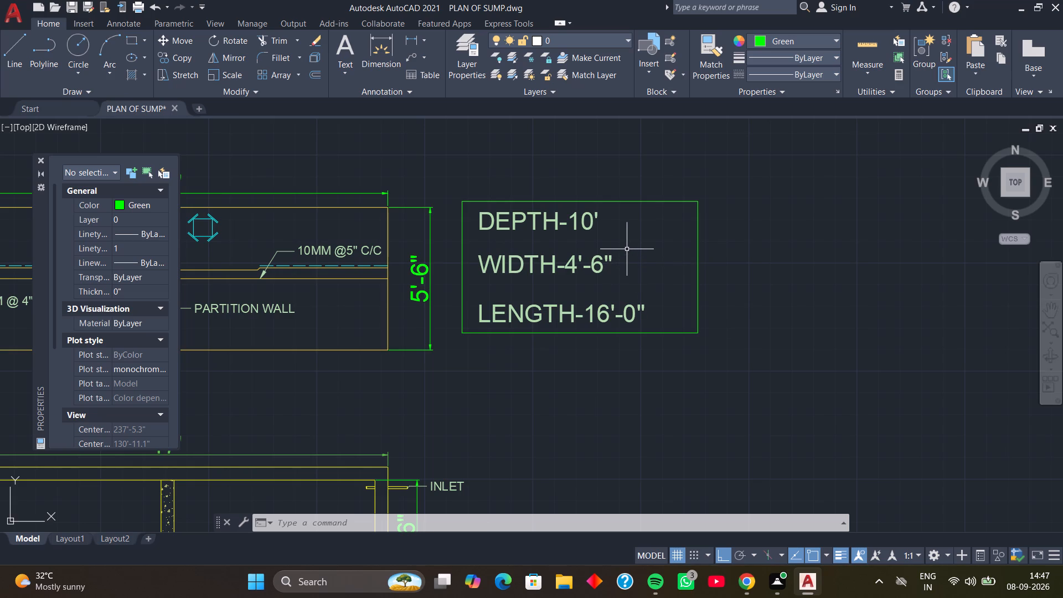
middle_click_drag(616, 239, 627, 236)
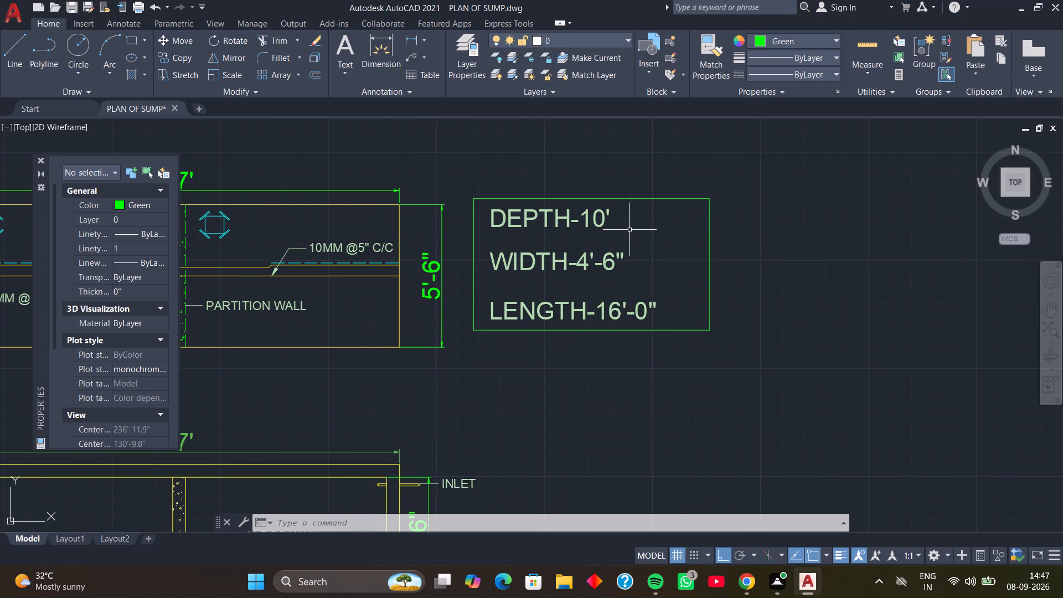
type("D")
key("space")
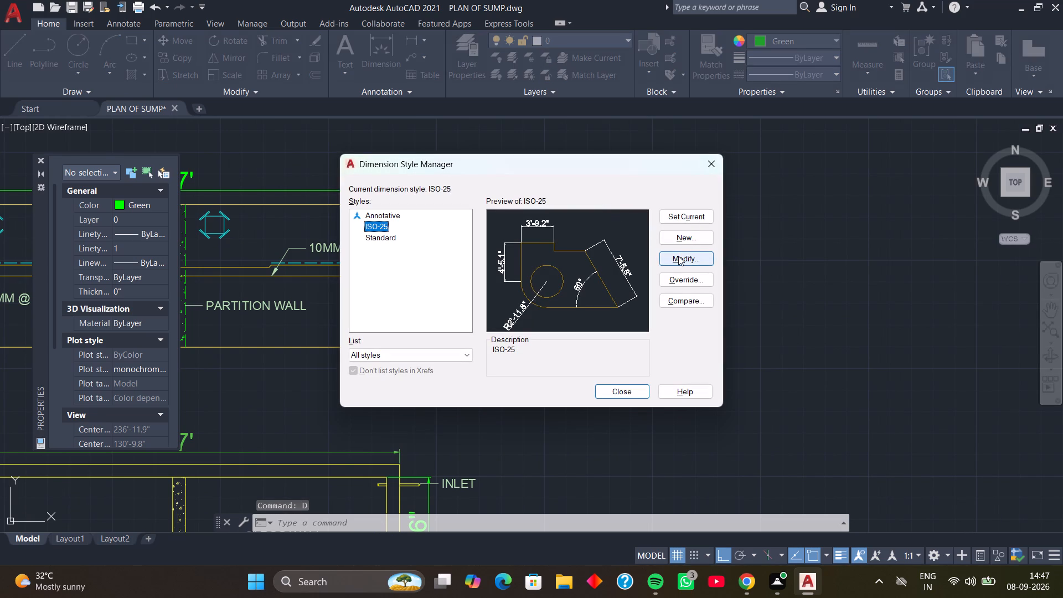
left_click(678, 256)
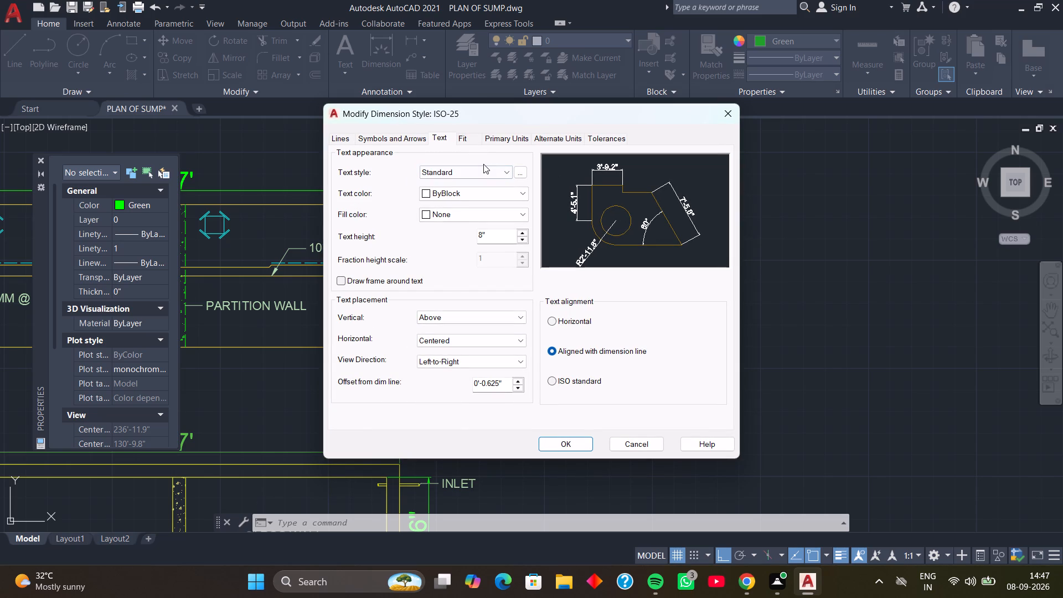
left_click(509, 172)
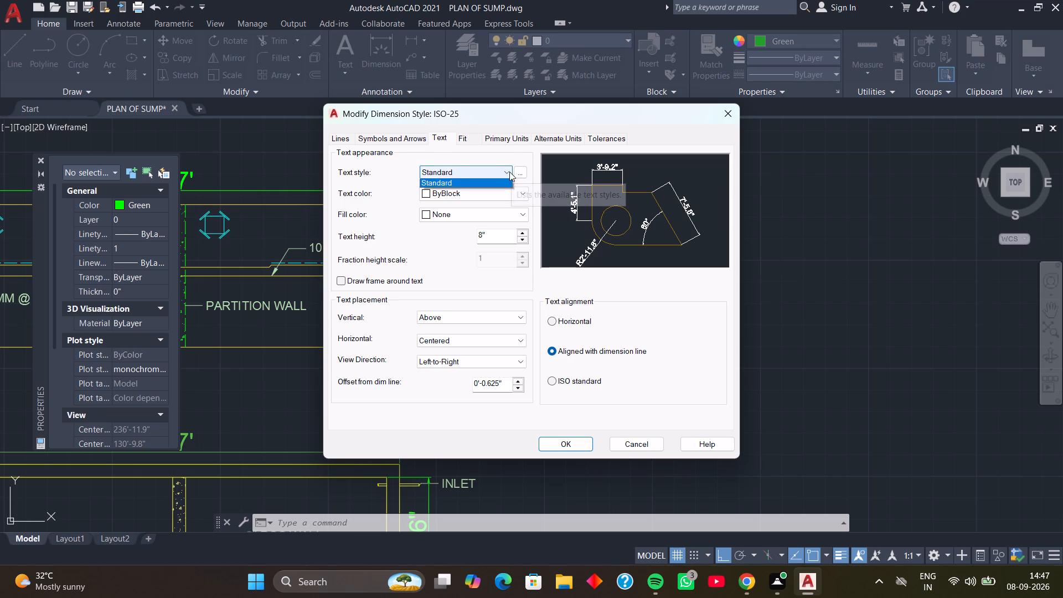
left_click(509, 172)
left_click(525, 173)
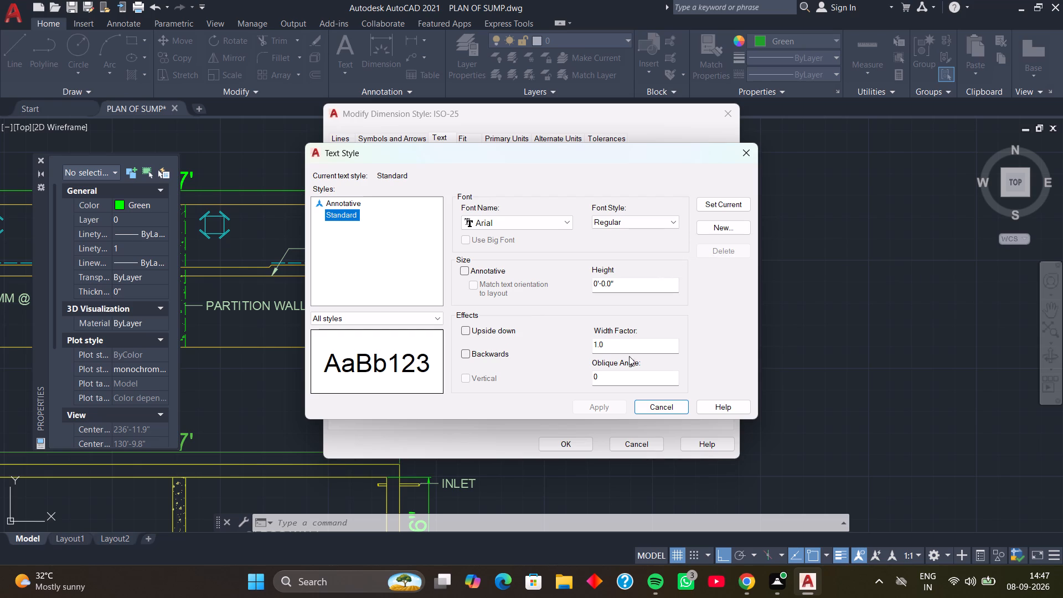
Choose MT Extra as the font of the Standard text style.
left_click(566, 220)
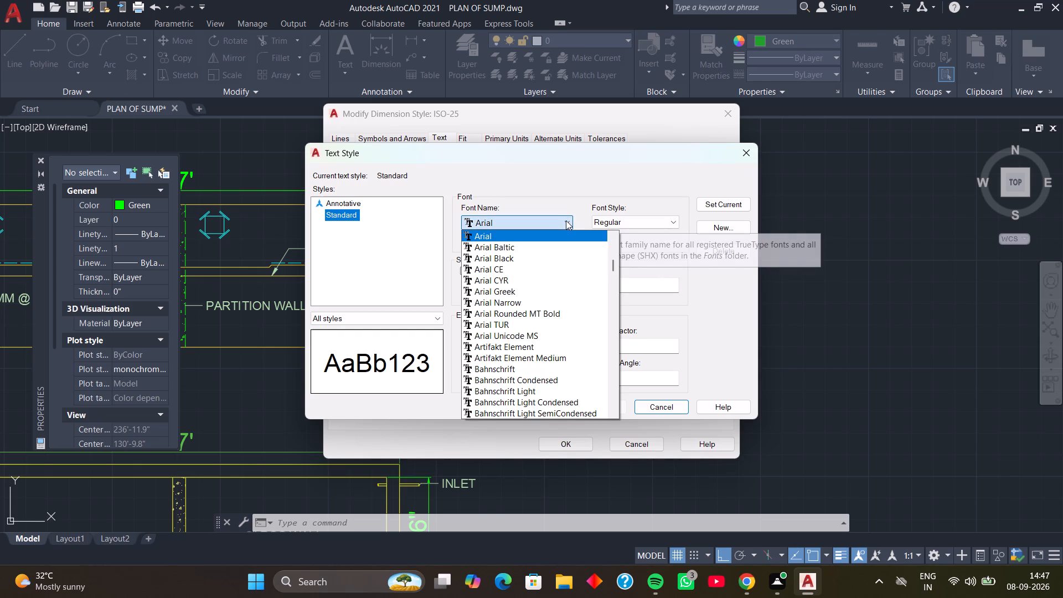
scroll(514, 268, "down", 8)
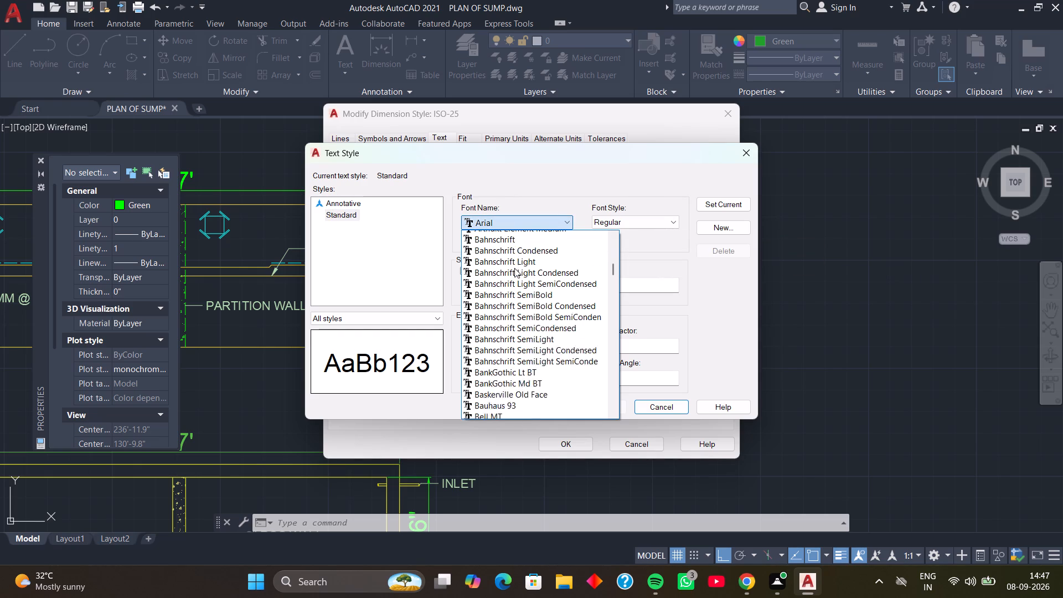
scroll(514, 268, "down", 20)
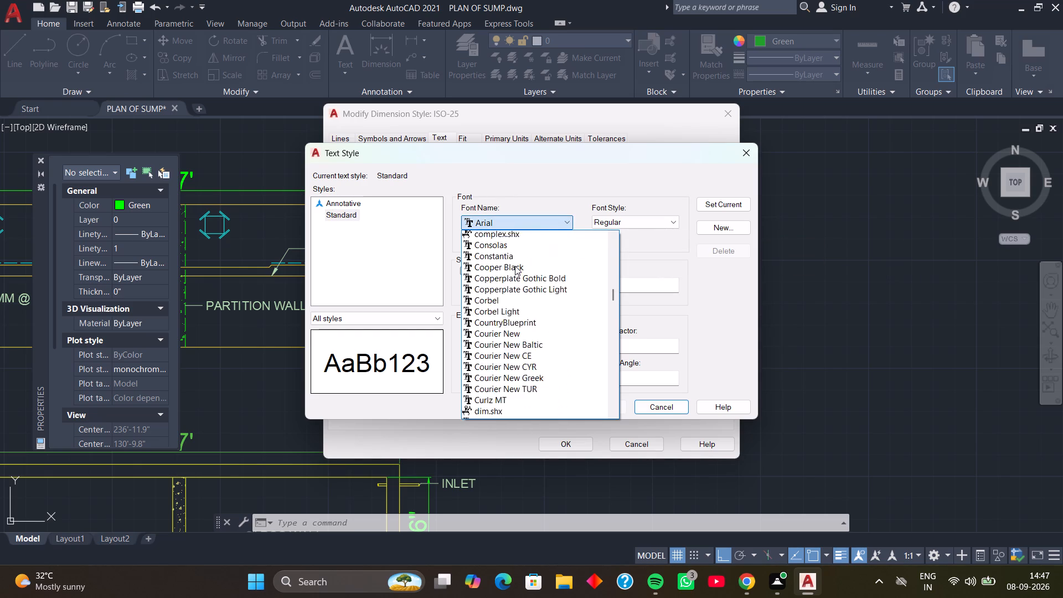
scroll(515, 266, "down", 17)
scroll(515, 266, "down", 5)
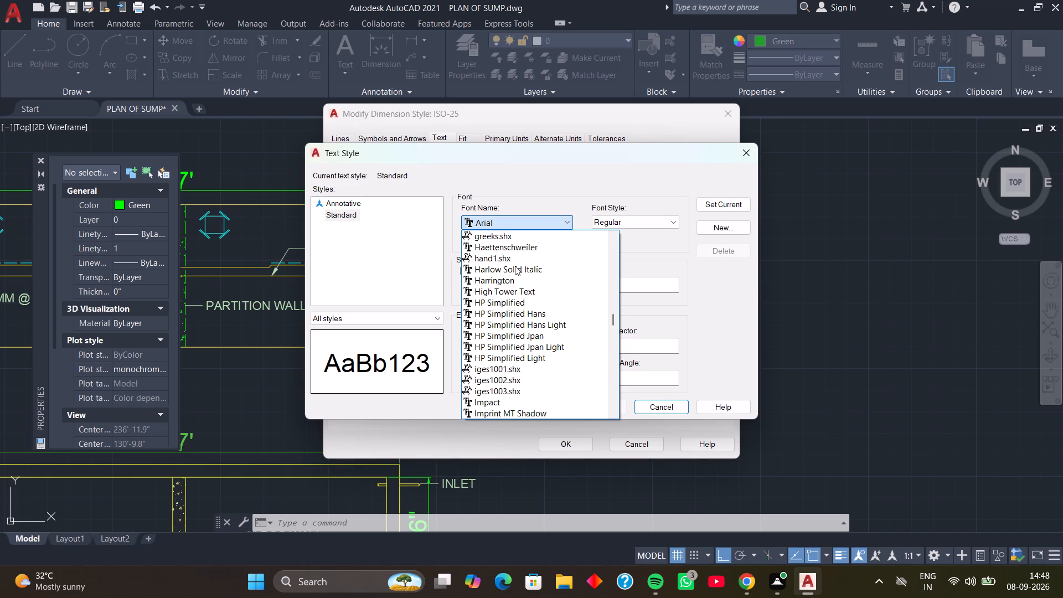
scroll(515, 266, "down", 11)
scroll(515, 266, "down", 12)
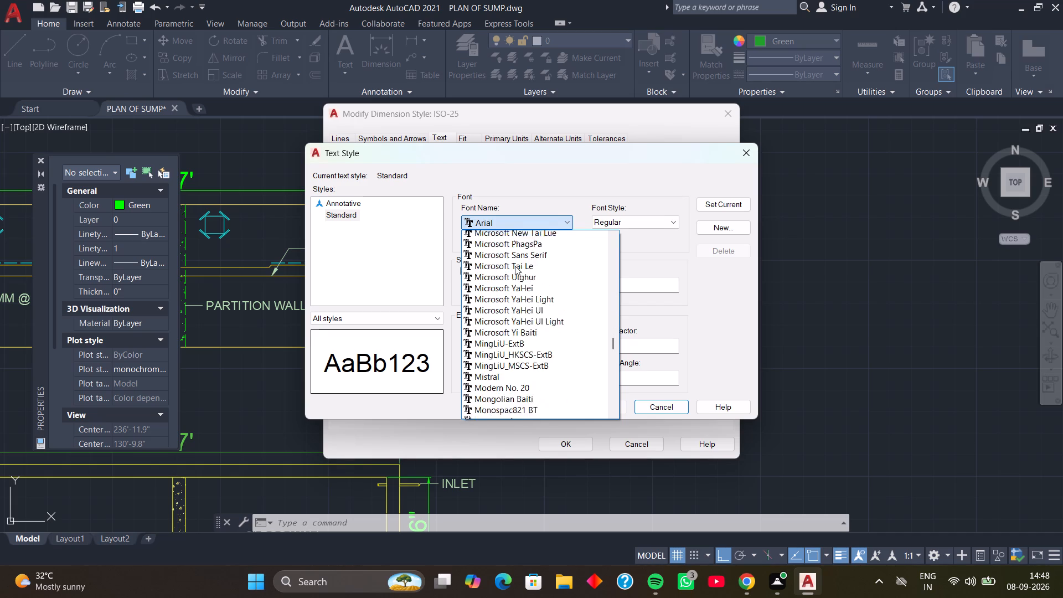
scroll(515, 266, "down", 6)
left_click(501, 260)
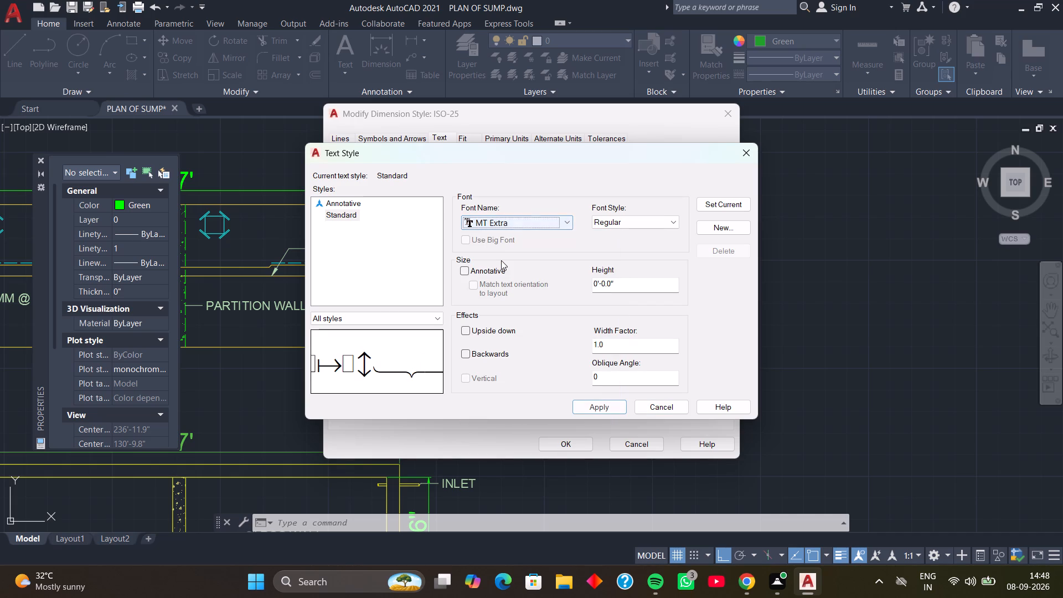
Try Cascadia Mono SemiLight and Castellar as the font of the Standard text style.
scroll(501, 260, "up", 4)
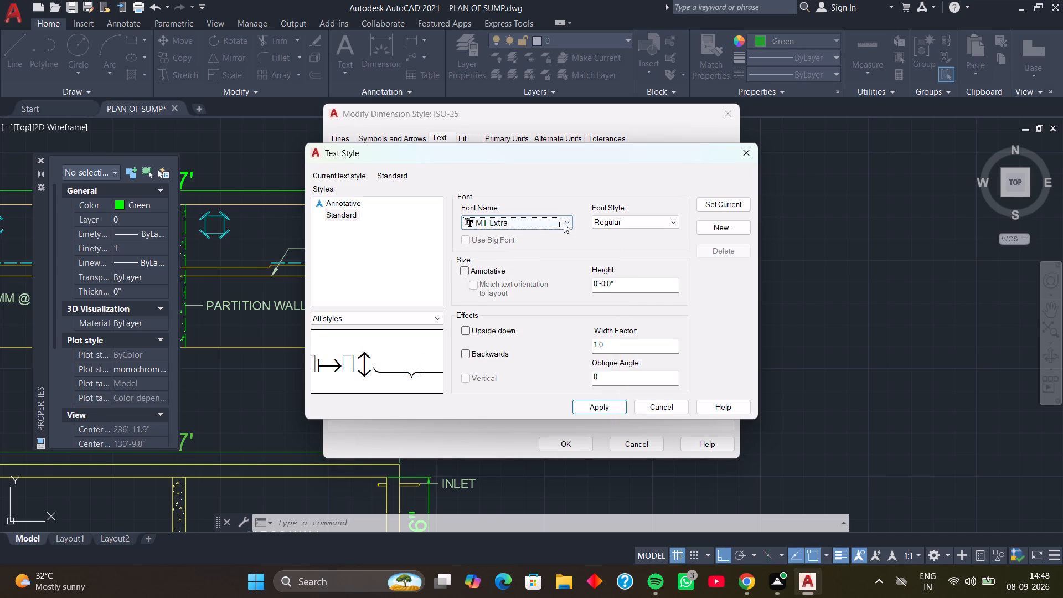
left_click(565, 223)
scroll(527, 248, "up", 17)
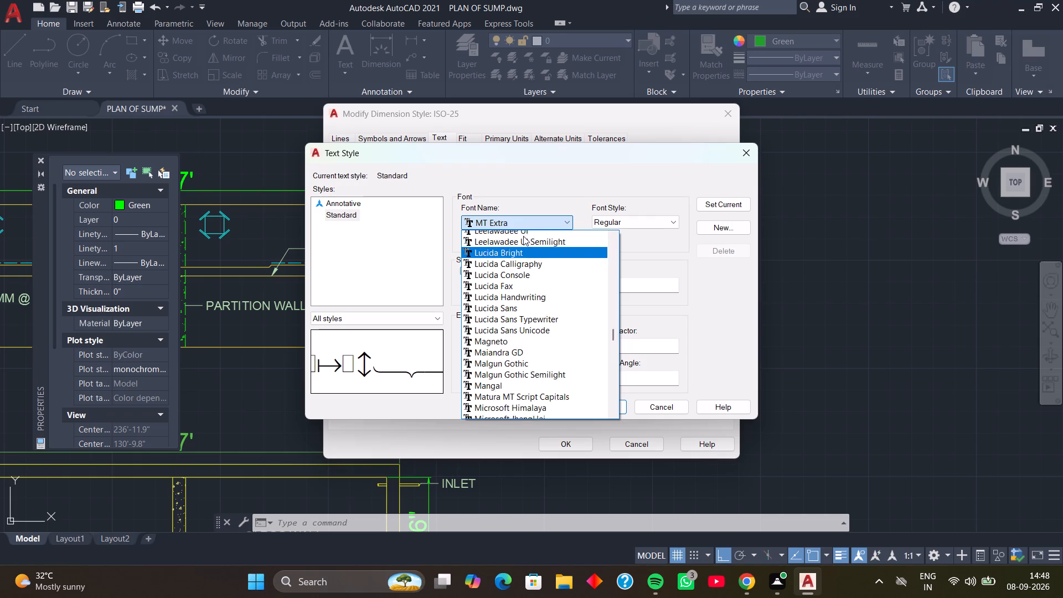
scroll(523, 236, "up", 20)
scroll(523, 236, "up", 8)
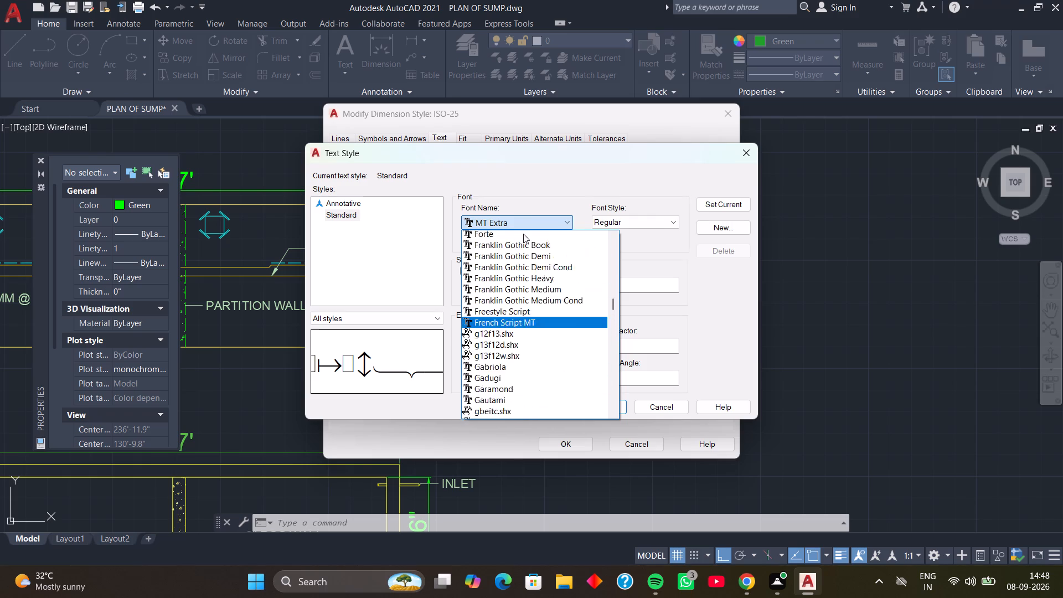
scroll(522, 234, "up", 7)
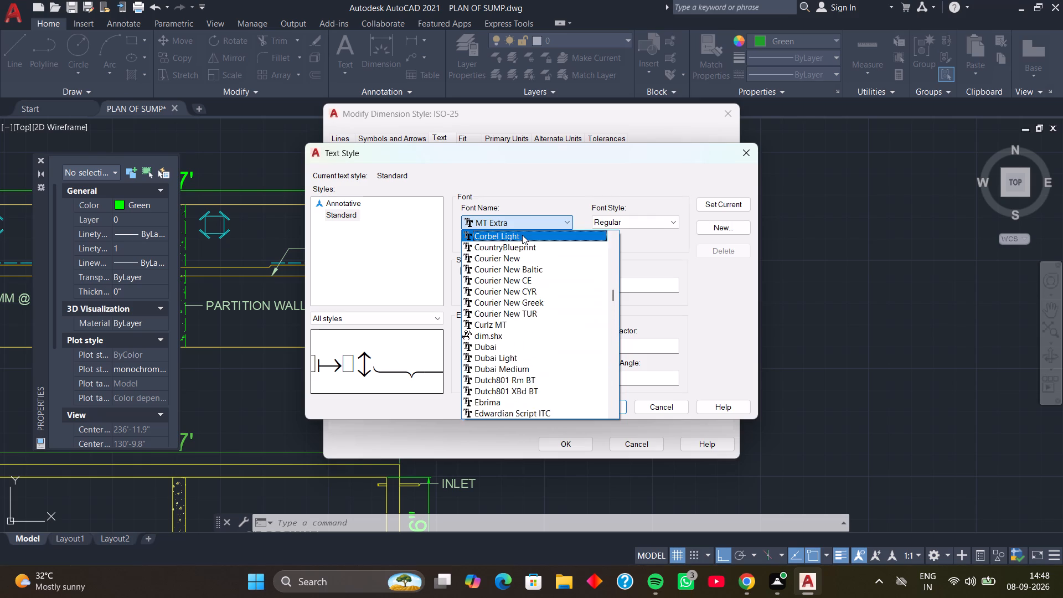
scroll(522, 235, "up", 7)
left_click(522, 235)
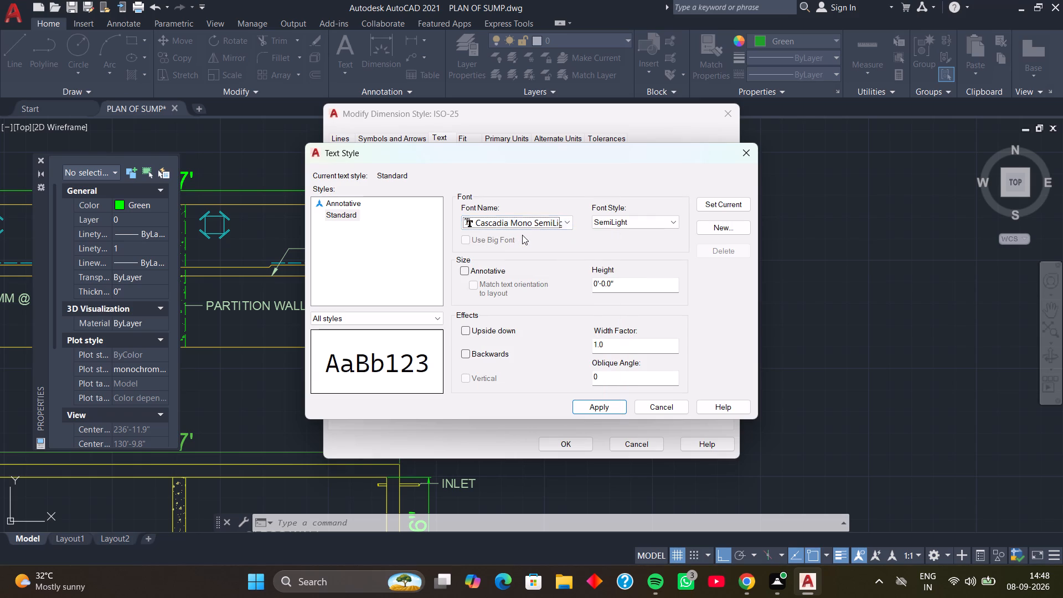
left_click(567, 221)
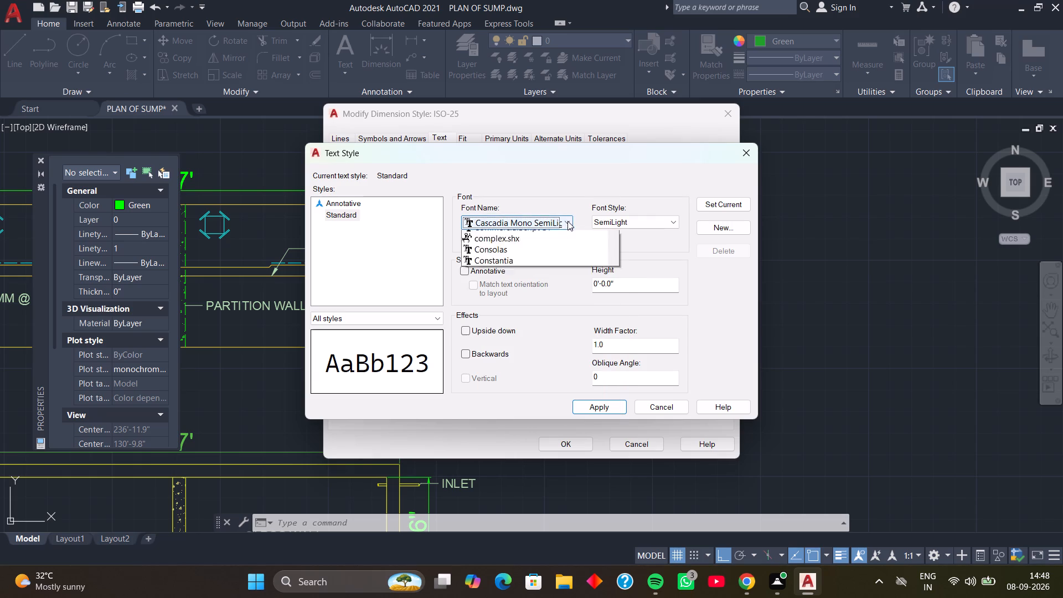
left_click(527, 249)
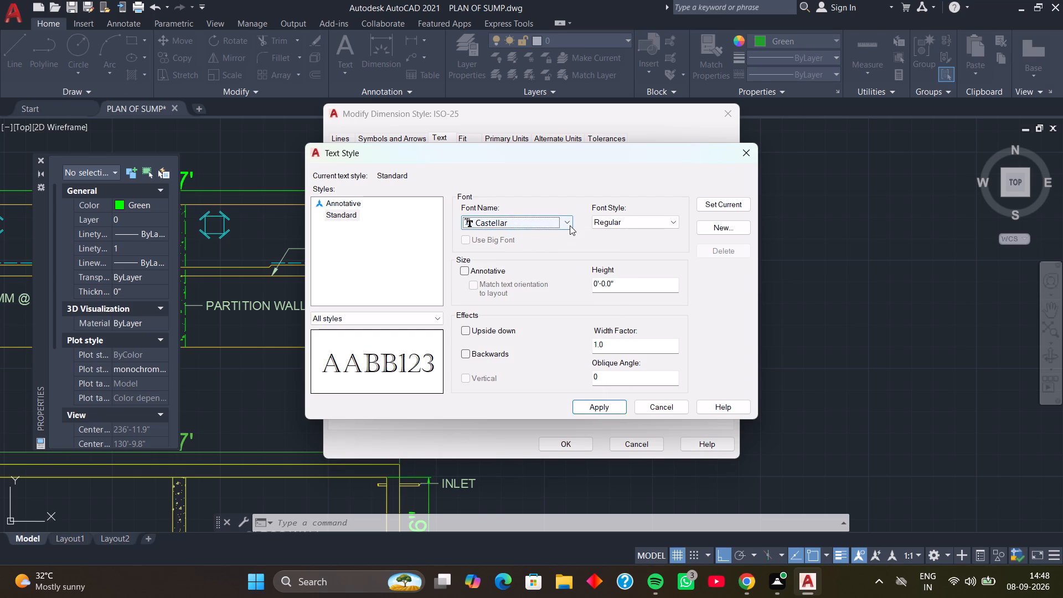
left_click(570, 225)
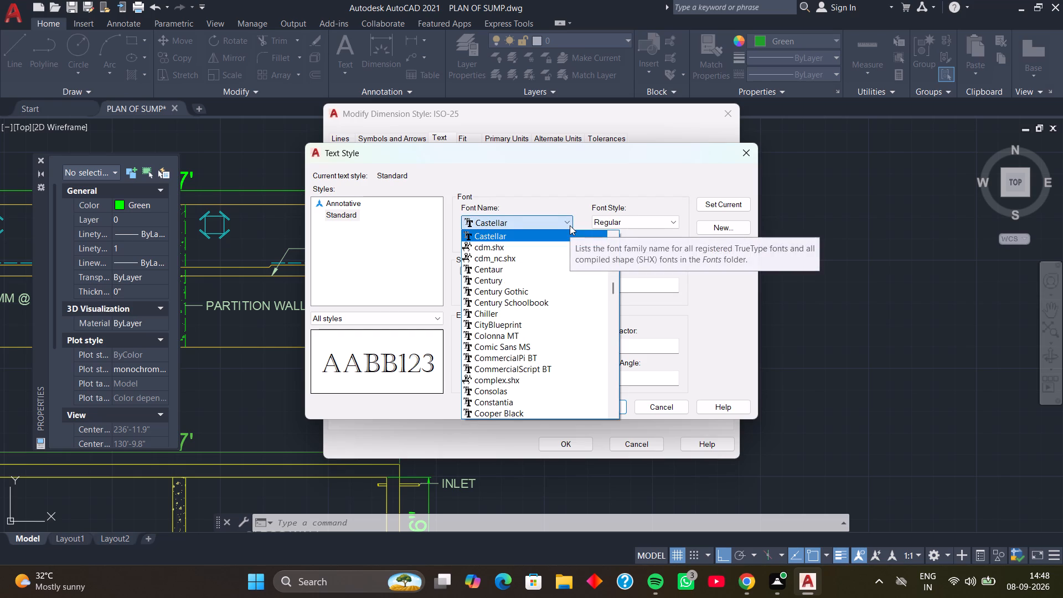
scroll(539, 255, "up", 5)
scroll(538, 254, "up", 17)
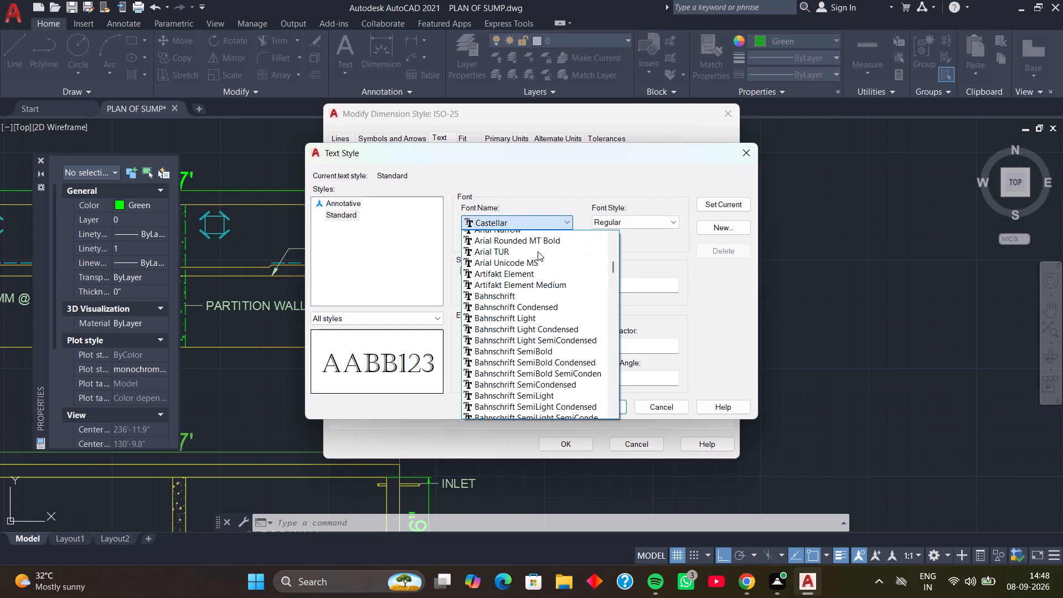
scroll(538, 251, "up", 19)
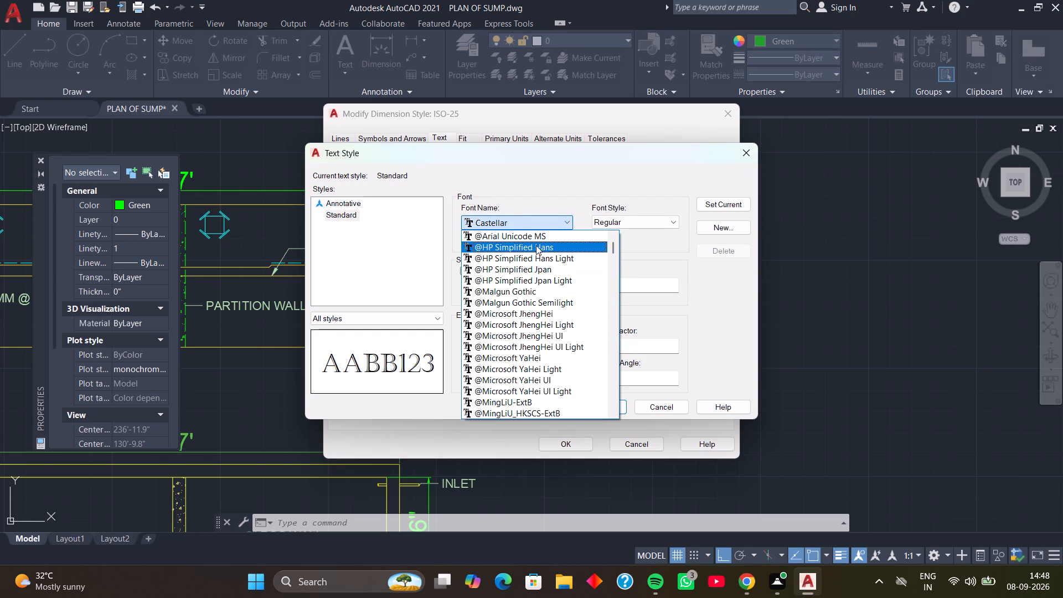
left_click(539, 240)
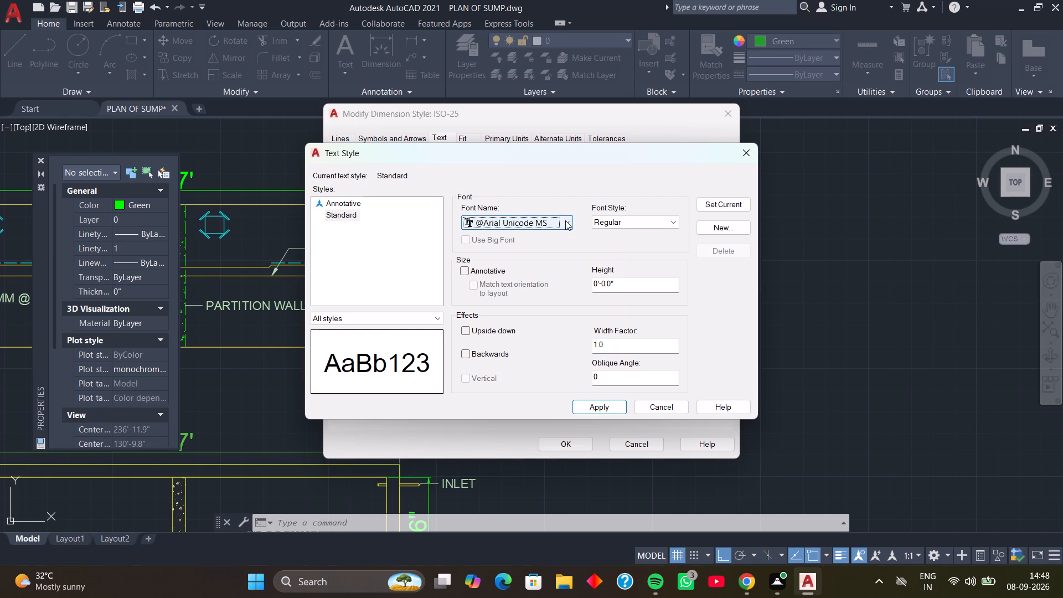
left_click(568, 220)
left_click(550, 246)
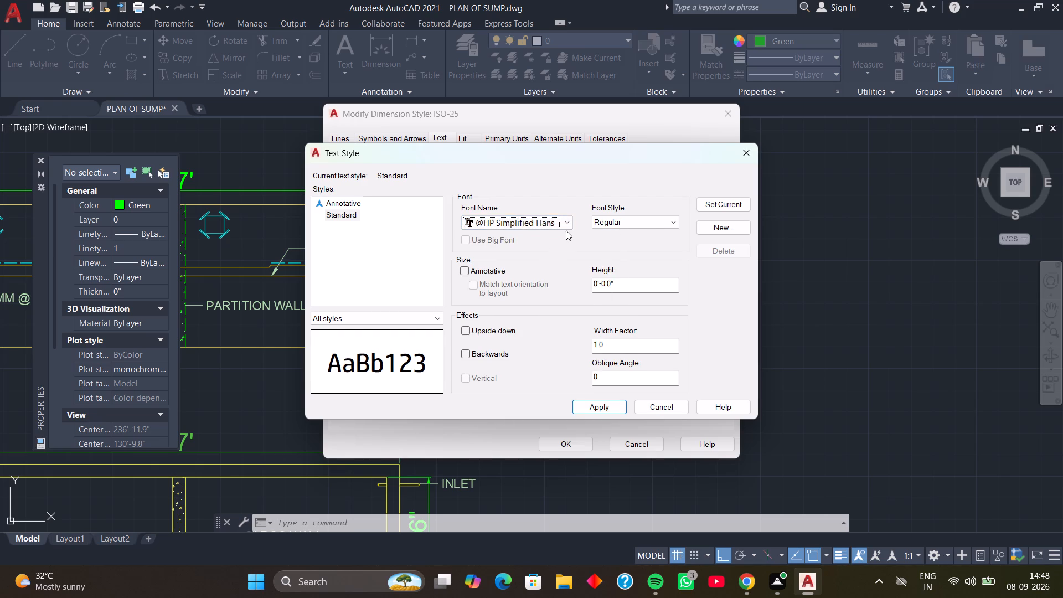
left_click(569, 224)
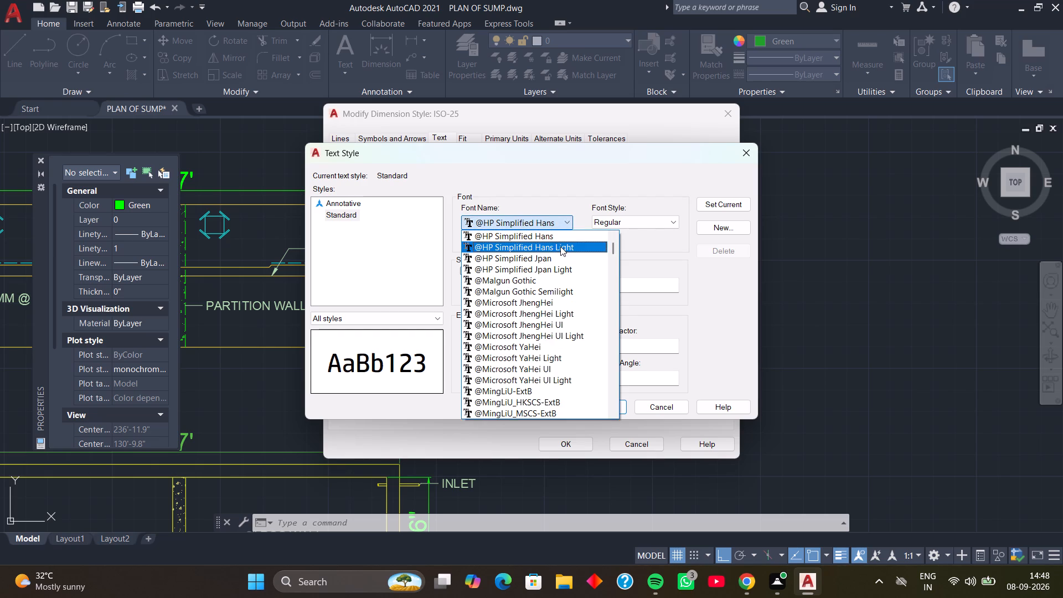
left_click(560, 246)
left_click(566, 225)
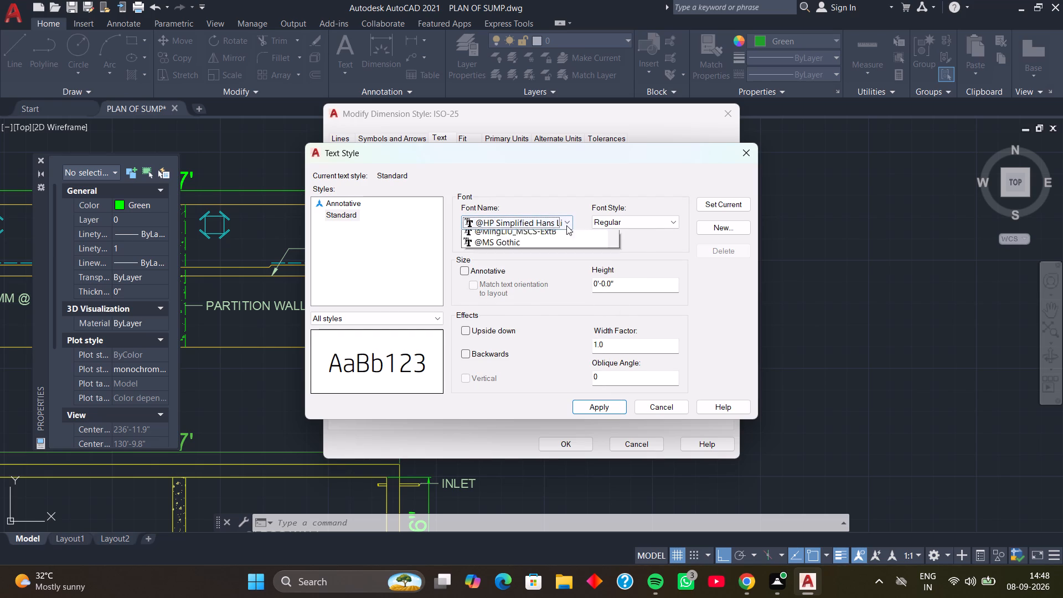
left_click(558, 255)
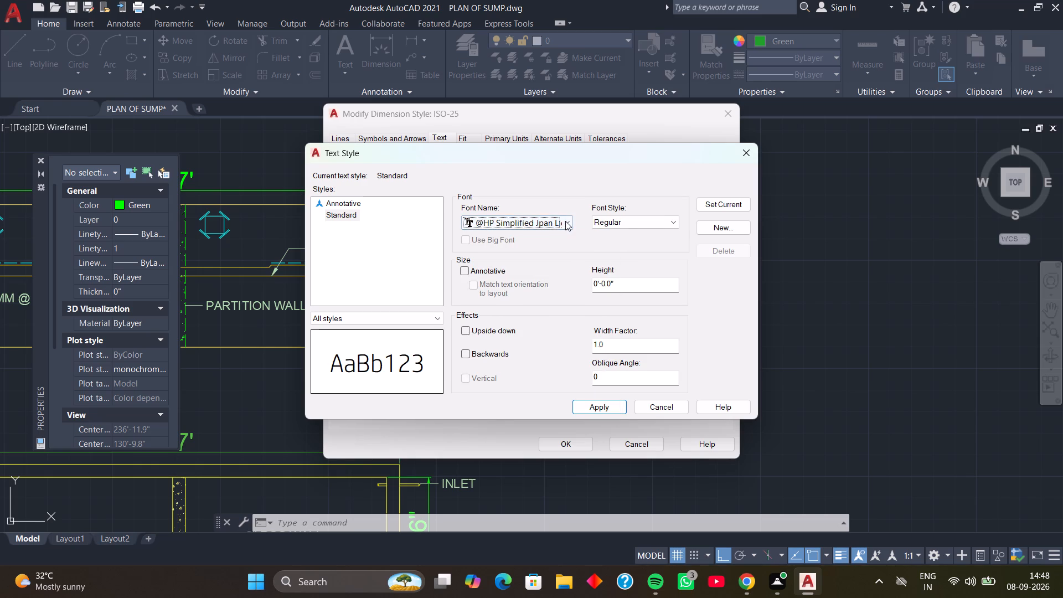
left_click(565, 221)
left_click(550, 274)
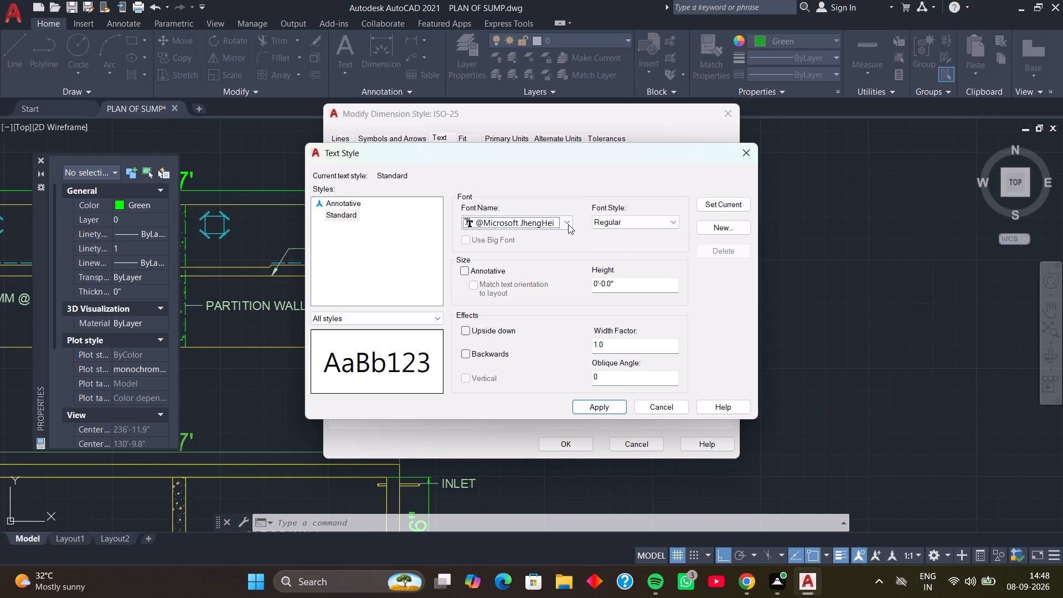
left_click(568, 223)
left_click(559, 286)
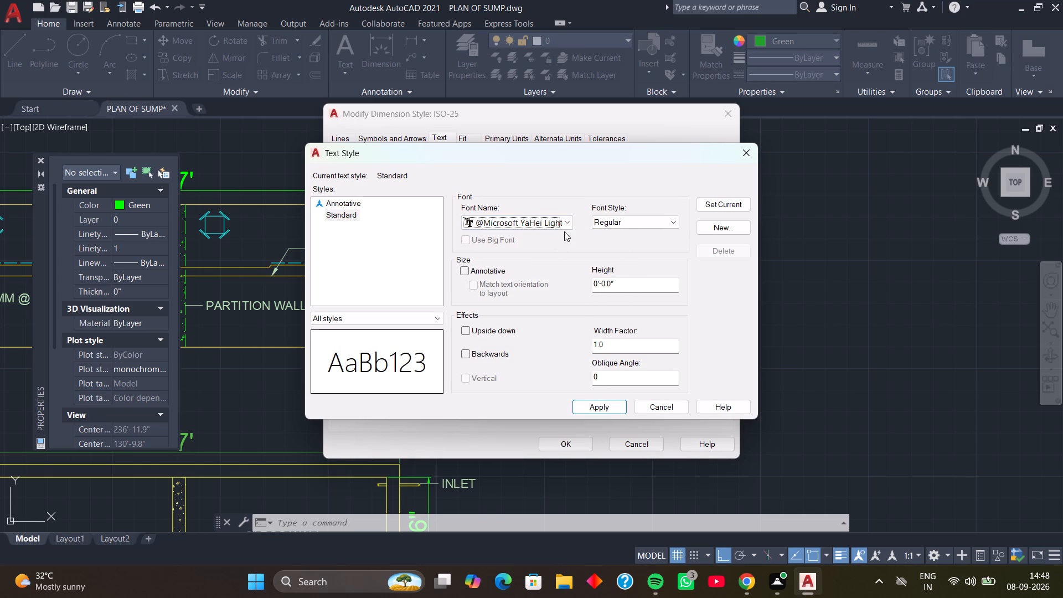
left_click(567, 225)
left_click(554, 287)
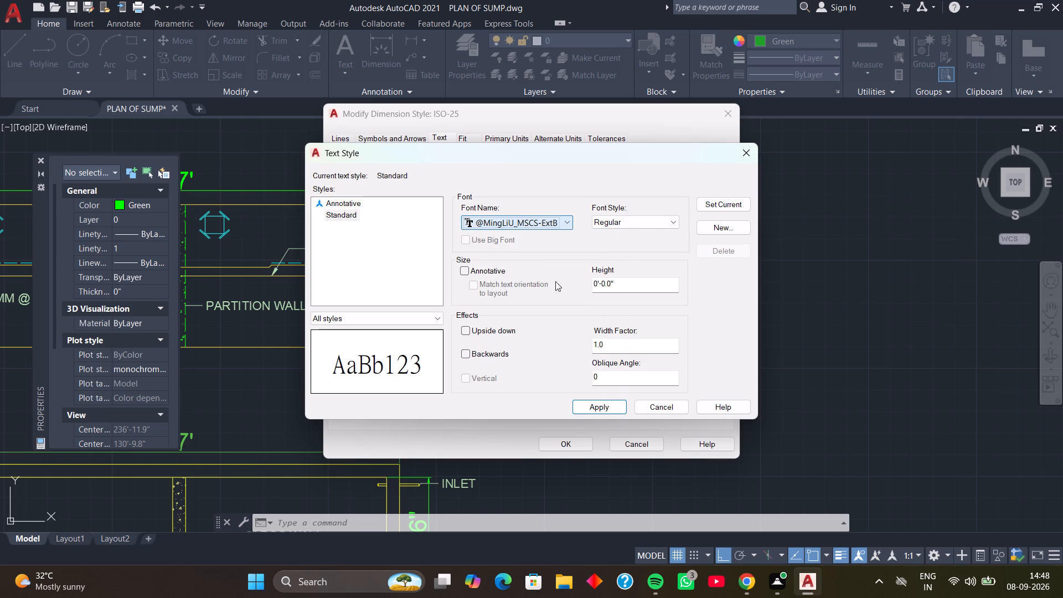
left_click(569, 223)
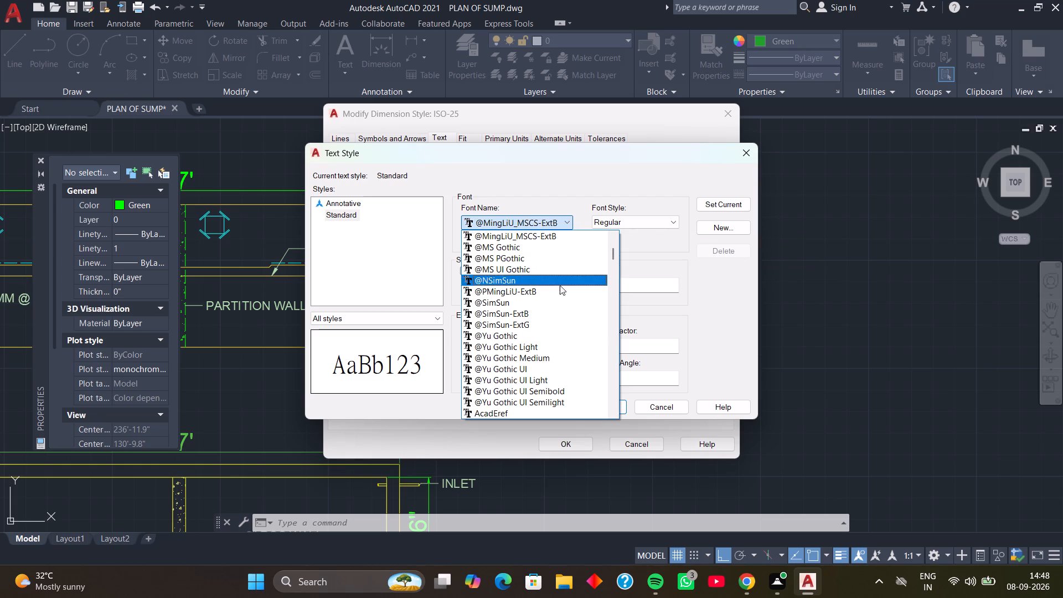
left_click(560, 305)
left_click(568, 224)
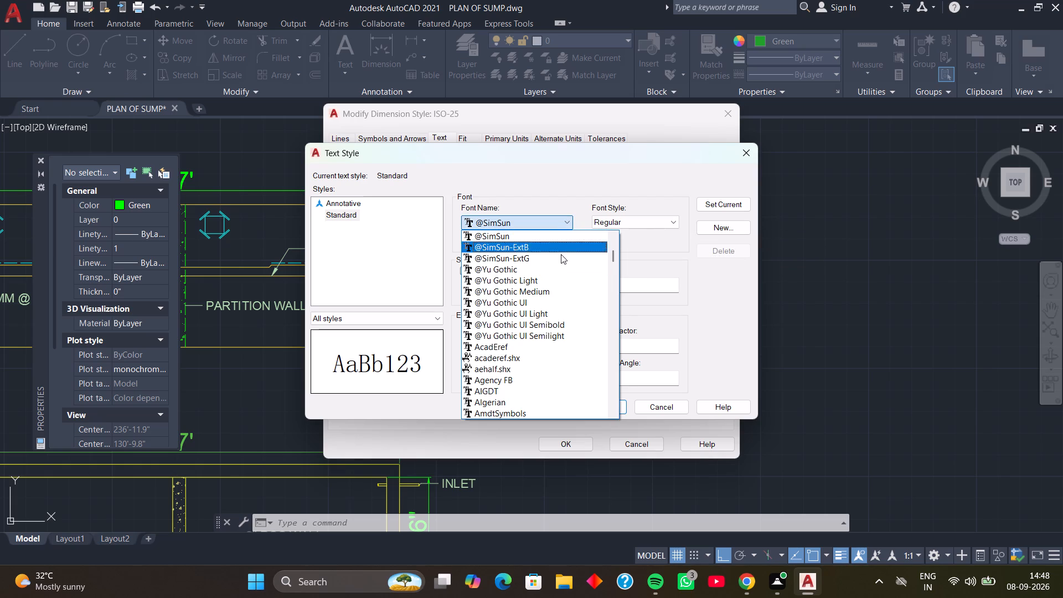
left_click(551, 319)
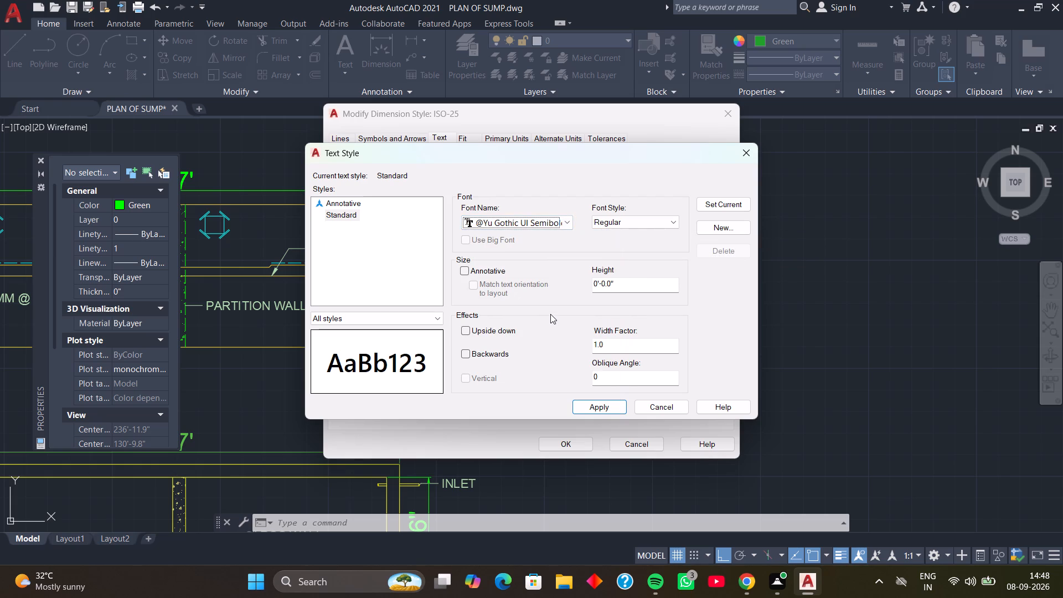
left_click(605, 409)
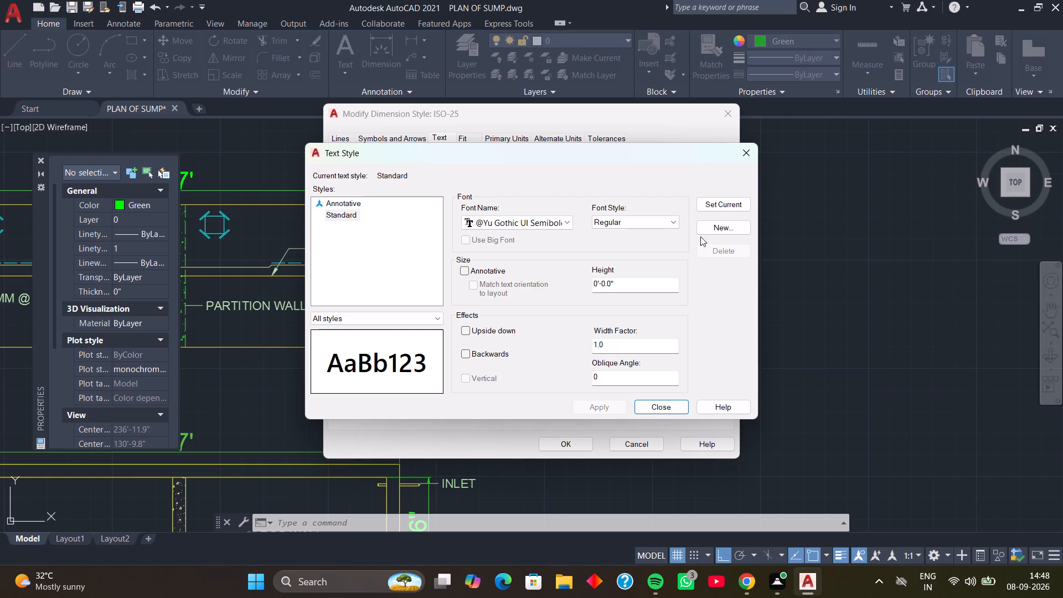
left_click(723, 205)
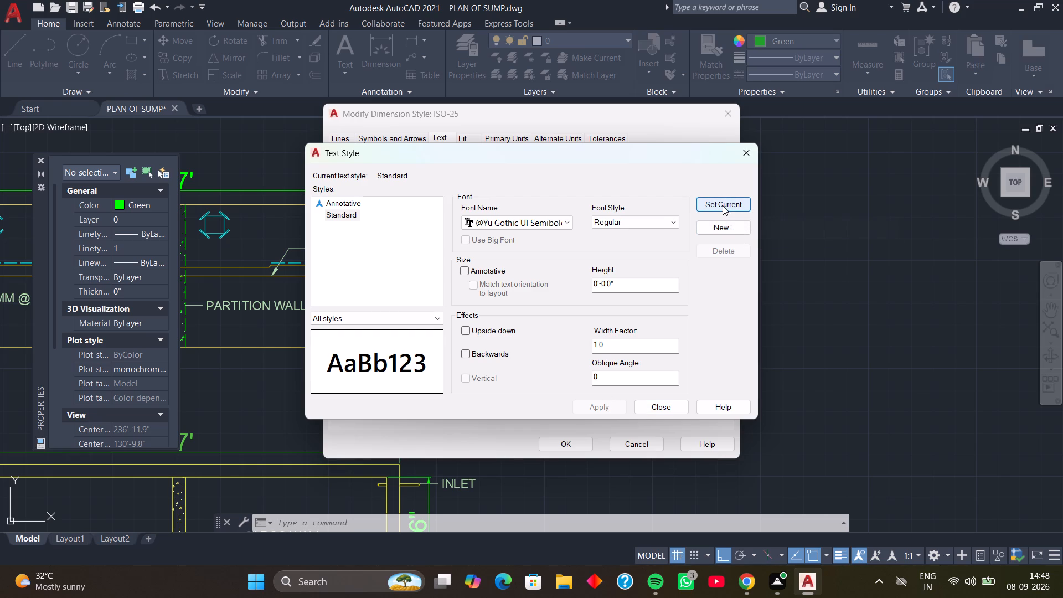
left_click(612, 410)
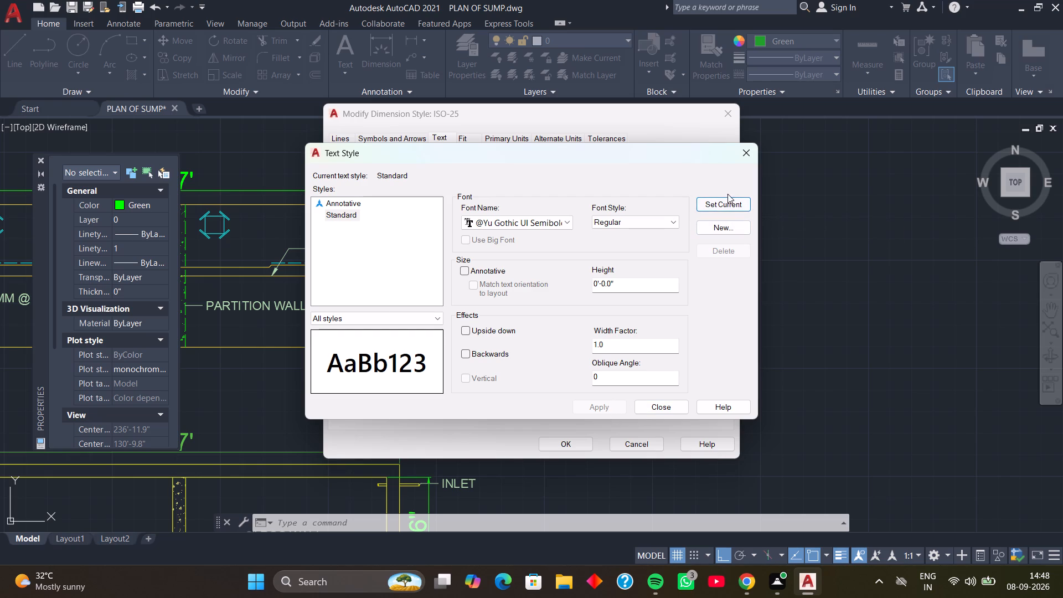
left_click(724, 202)
left_click(747, 148)
Accept the ISO-25 dimension style changes, make ISO-25 current and close the style manager.
left_click(578, 450)
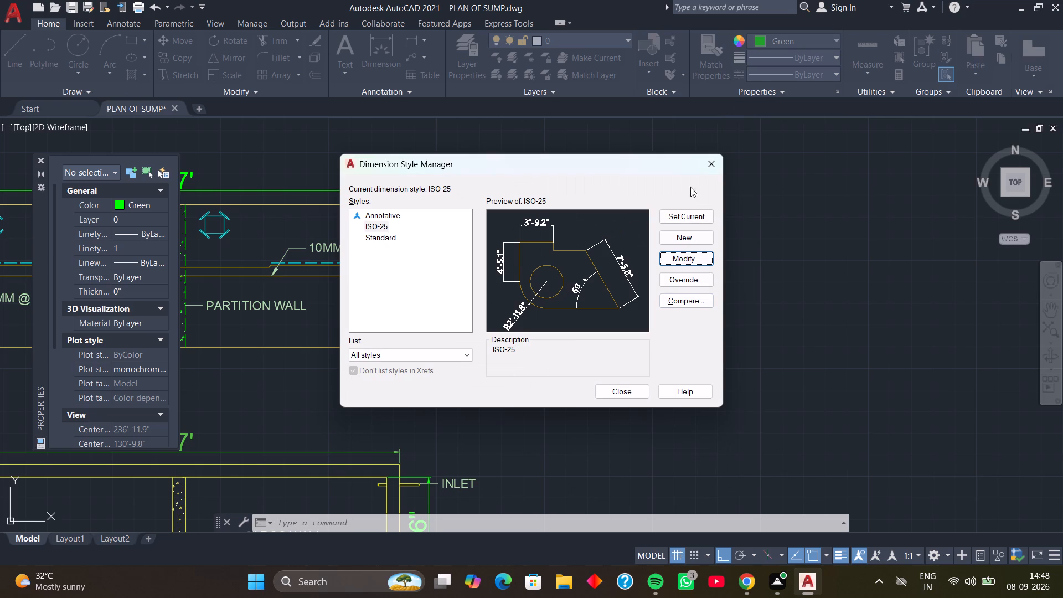
left_click(689, 212)
left_click(621, 394)
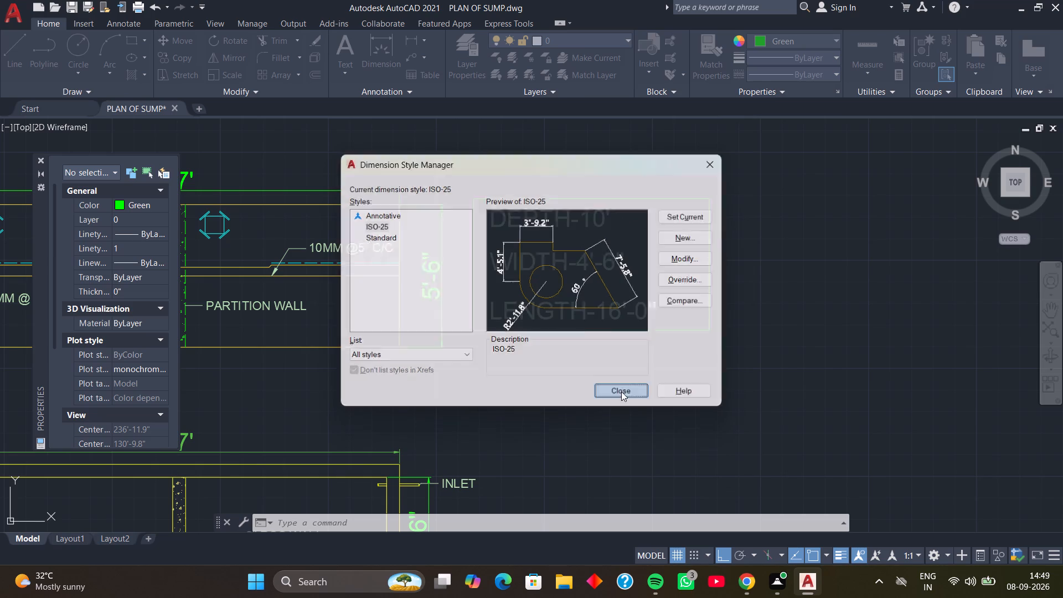
Delete the DEPTH-10' line from the note box.
middle_click_drag(569, 359, 589, 357)
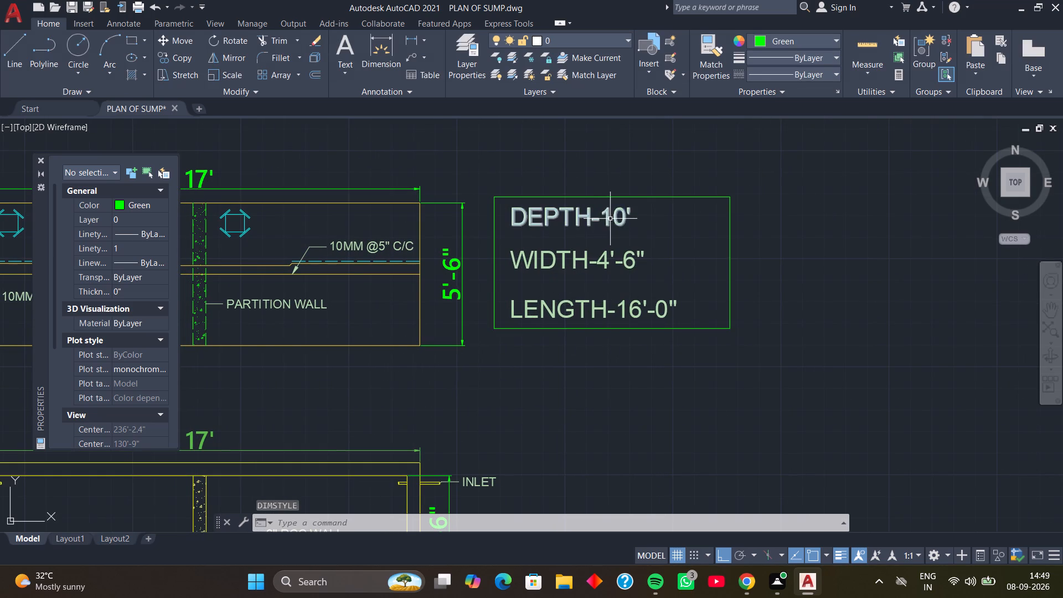
left_click(622, 221)
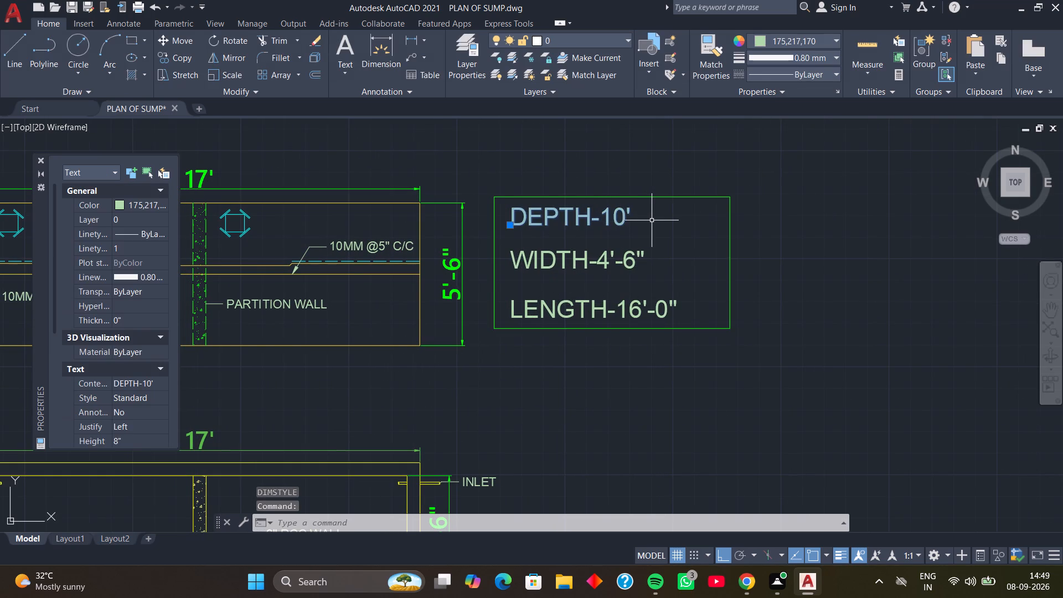
key("Delete")
Add single-line text DEPTH-10' at the top of the note box, about 1'-0.3" high with rotation 0.
middle_click_drag(543, 239, 552, 239)
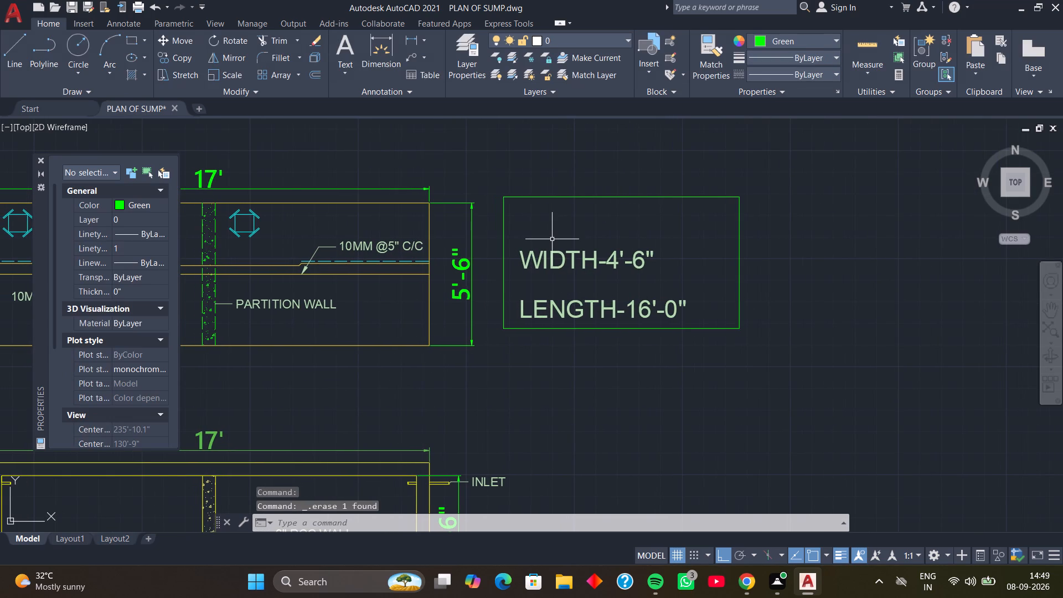
type("DT")
key("space")
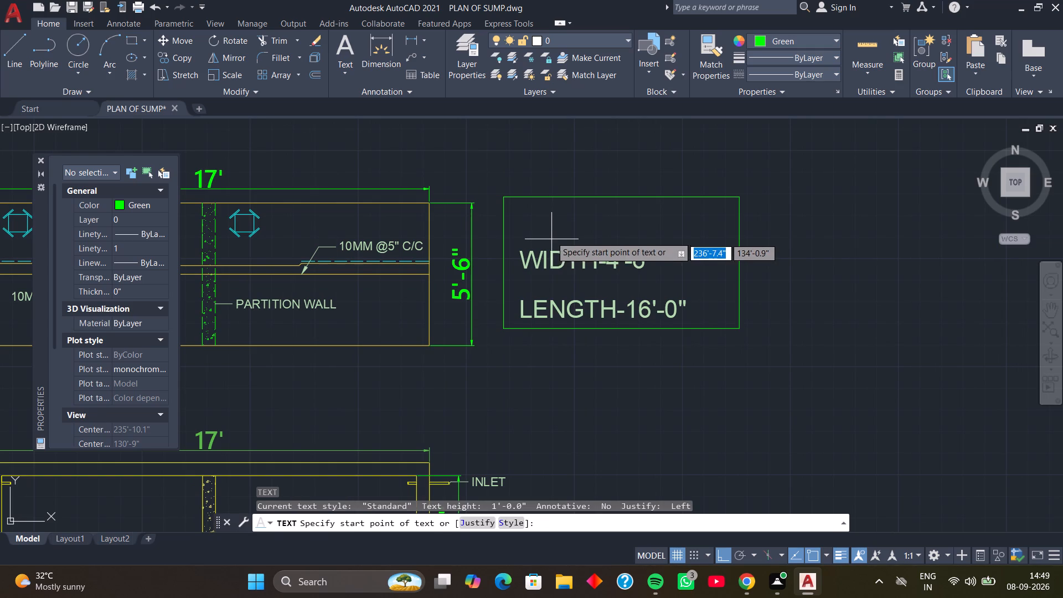
left_click(523, 205)
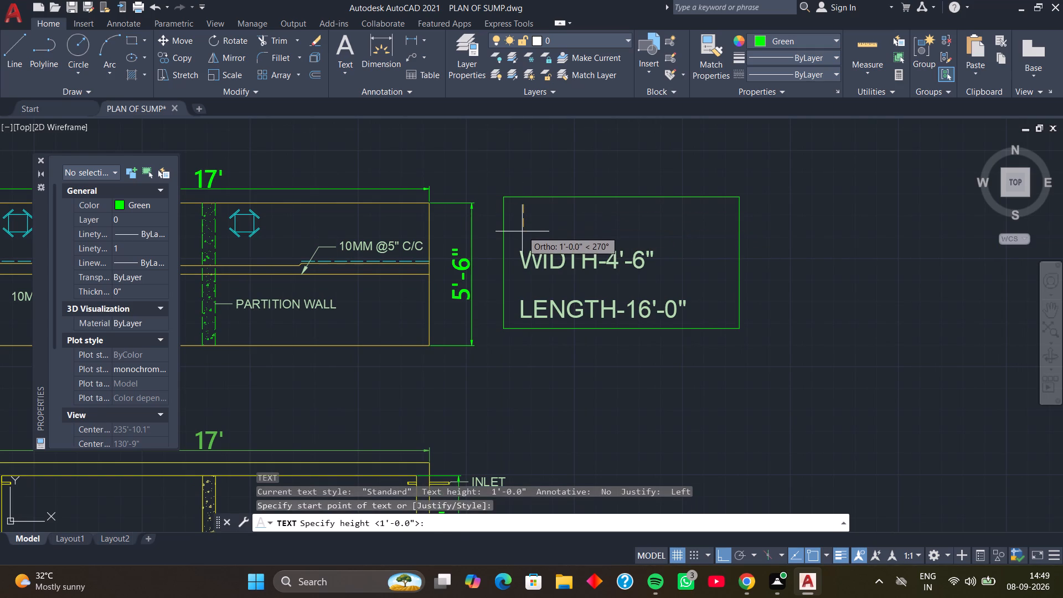
left_click(522, 231)
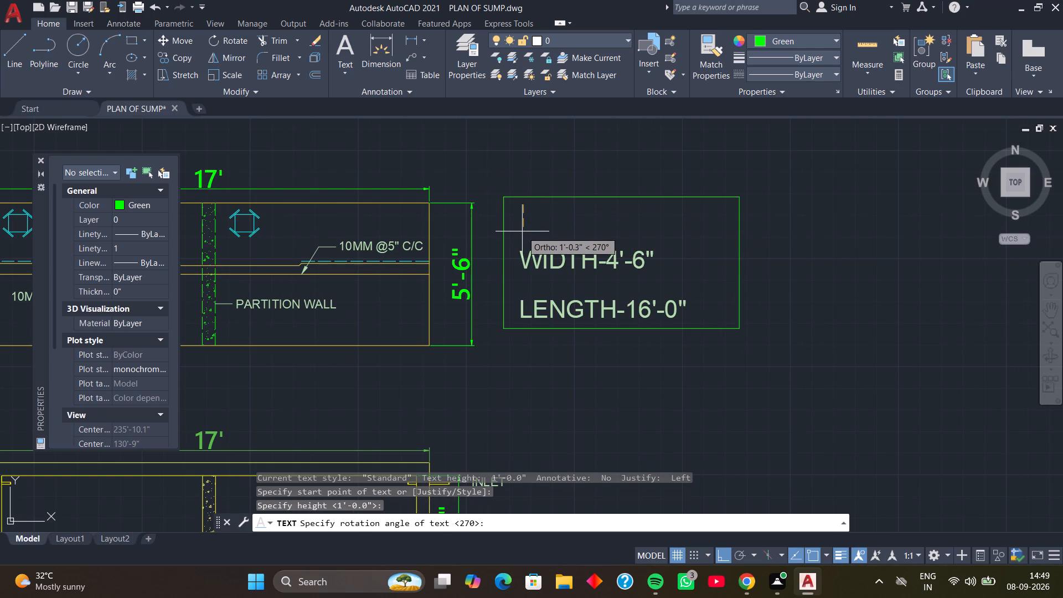
key("0")
key("Return")
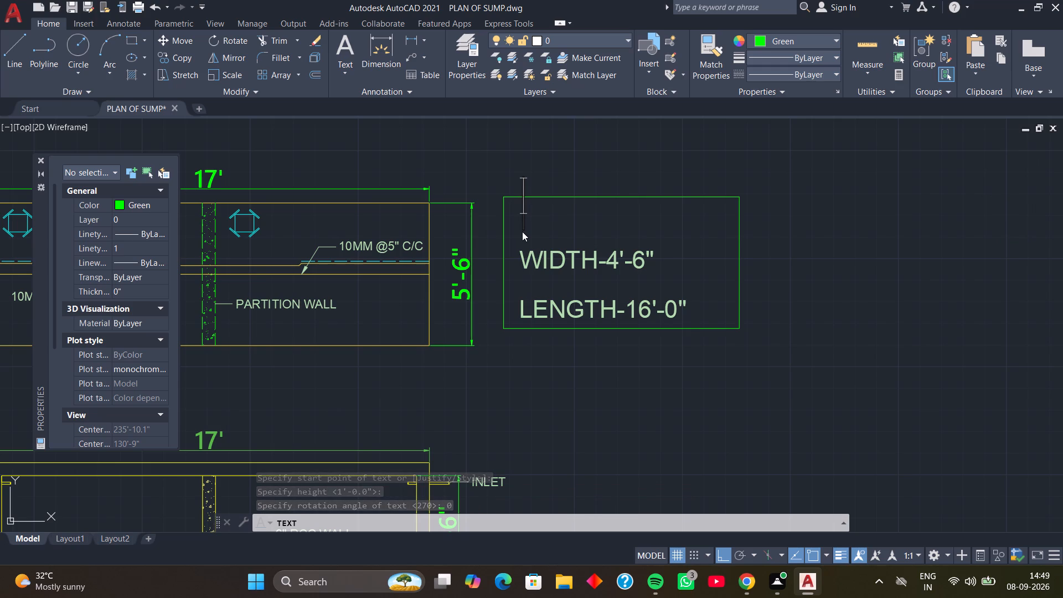
key("d")
type("EP")
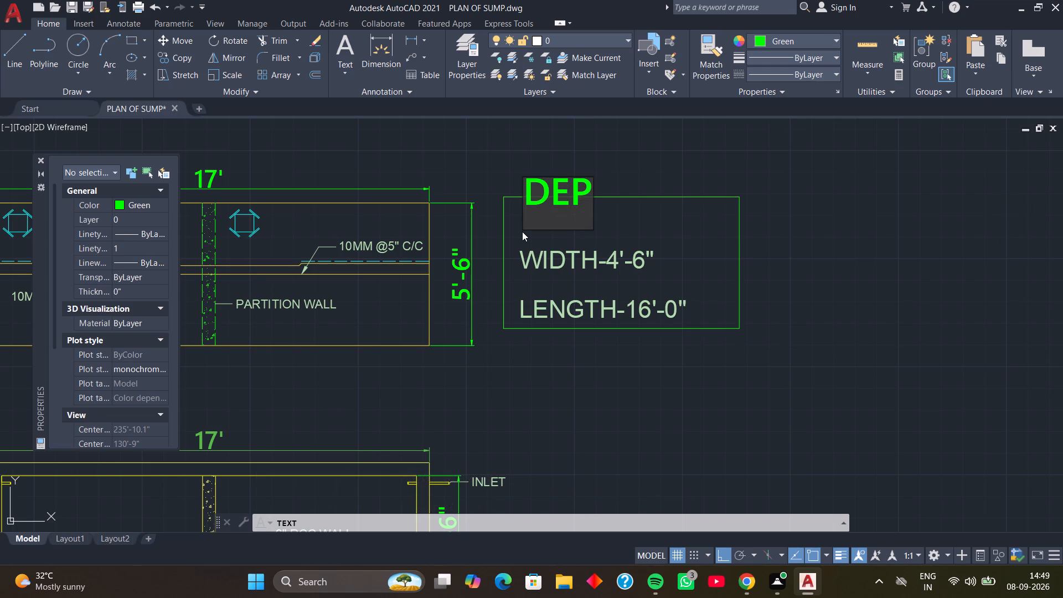
key("t")
key("h")
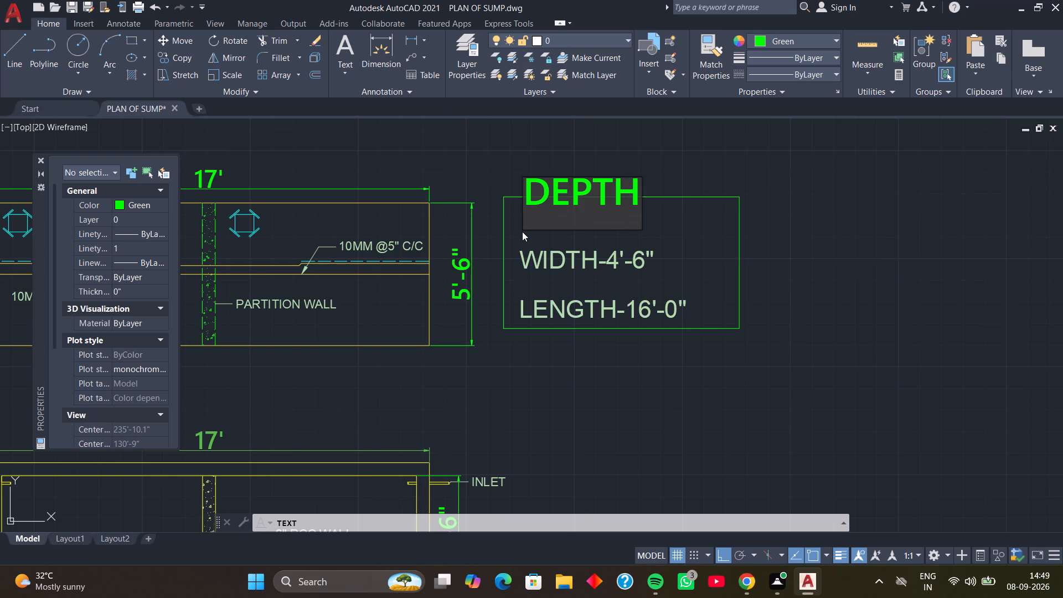
key("minus")
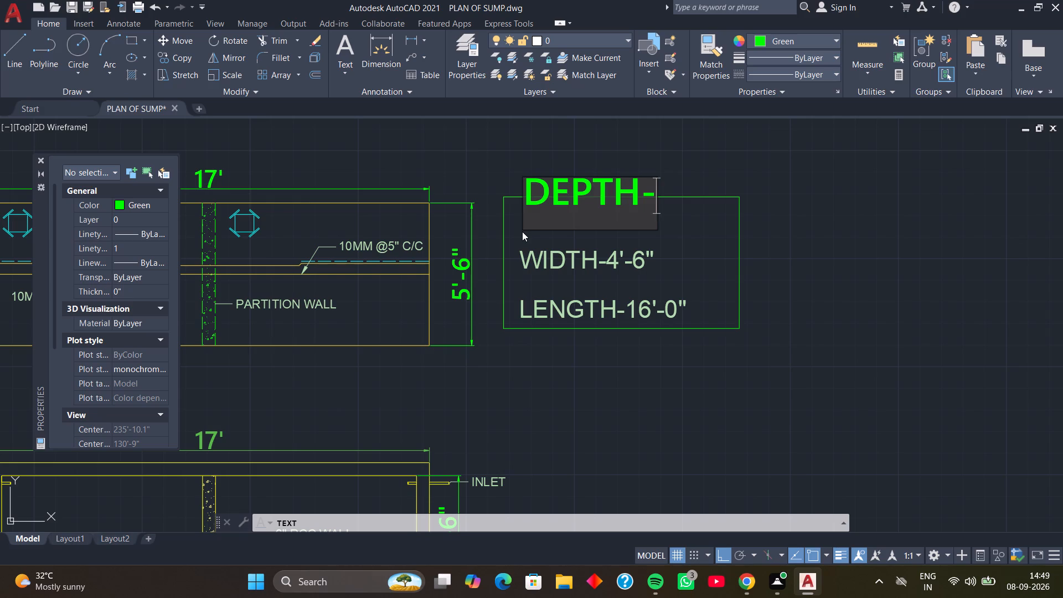
type("10'")
key("Return")
key("Return")
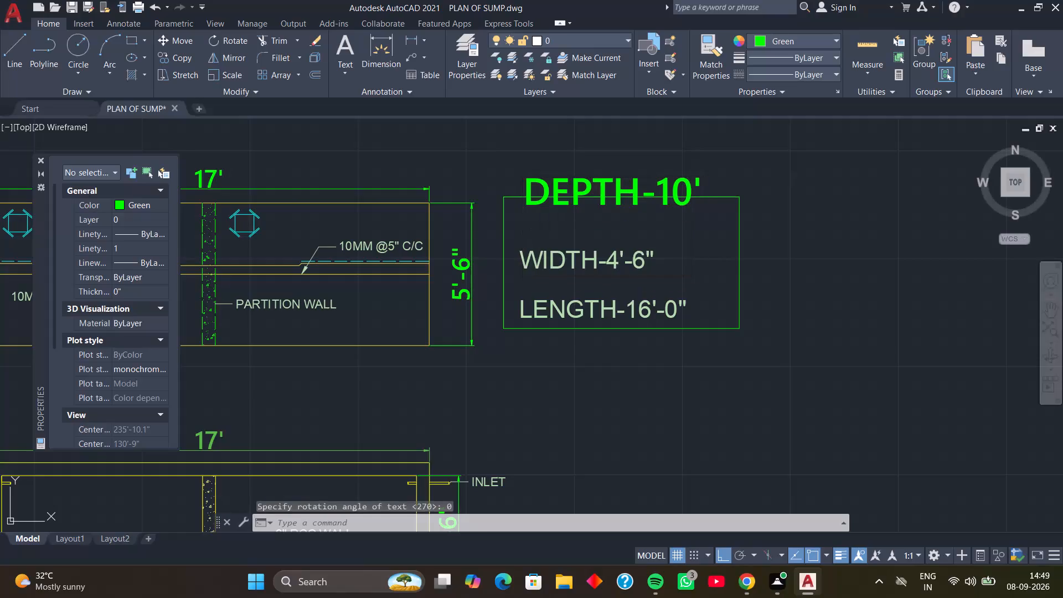
Move the new DEPTH-10' text down inside the note box, lining its start up with the WIDTH line below.
left_click(575, 189)
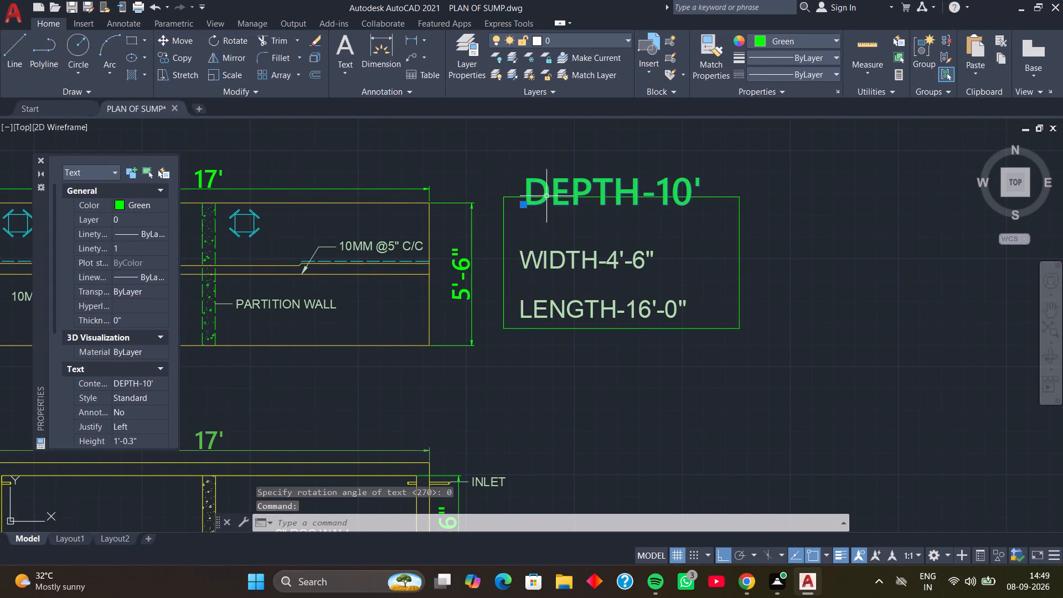
left_click(525, 205)
scroll(512, 228, "up", 2)
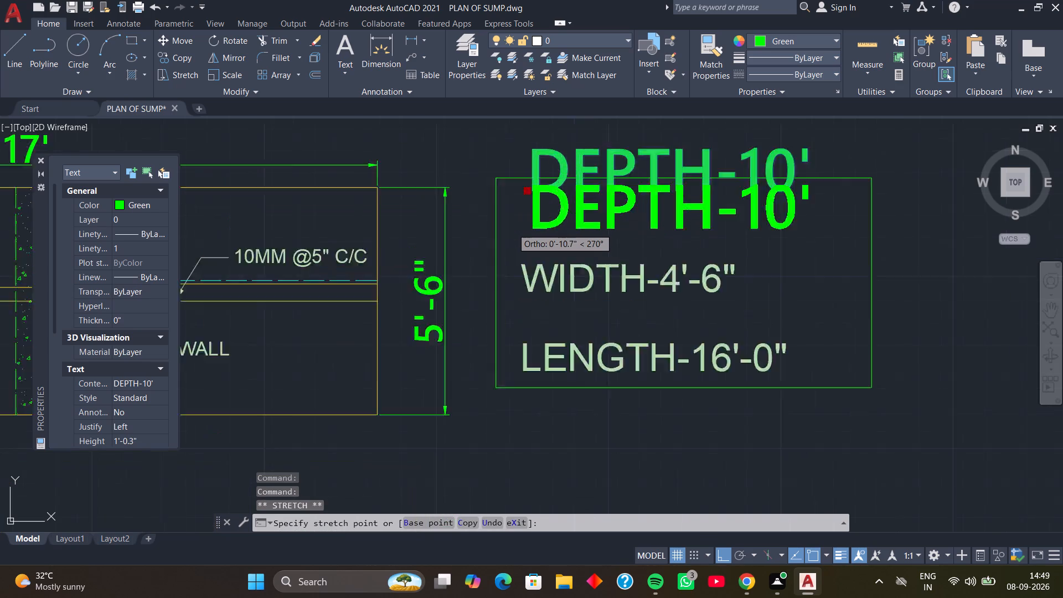
scroll(512, 228, "up", 1)
scroll(496, 237, "down", 3)
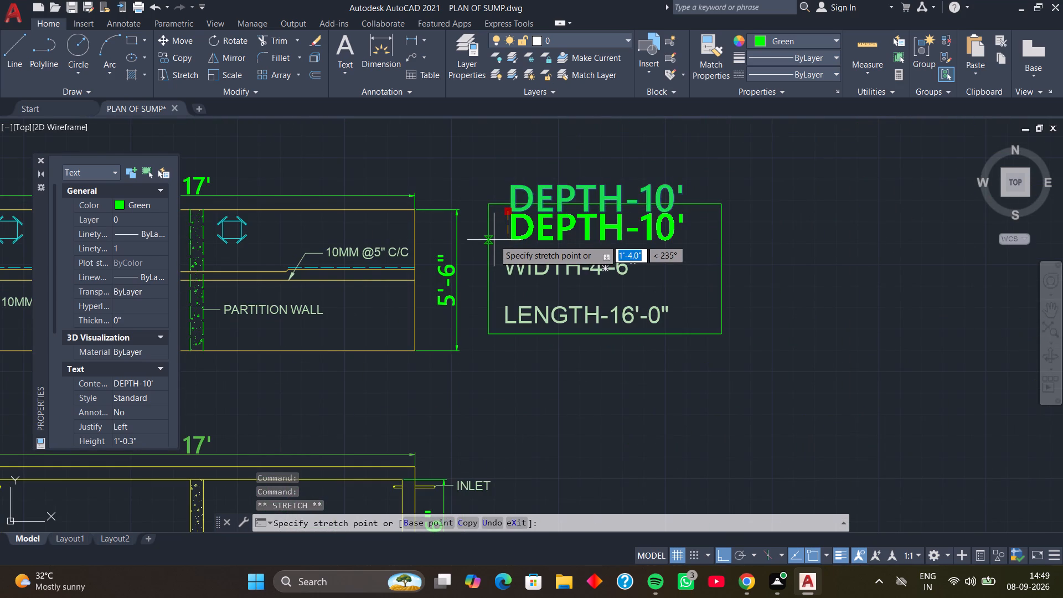
left_click(495, 239)
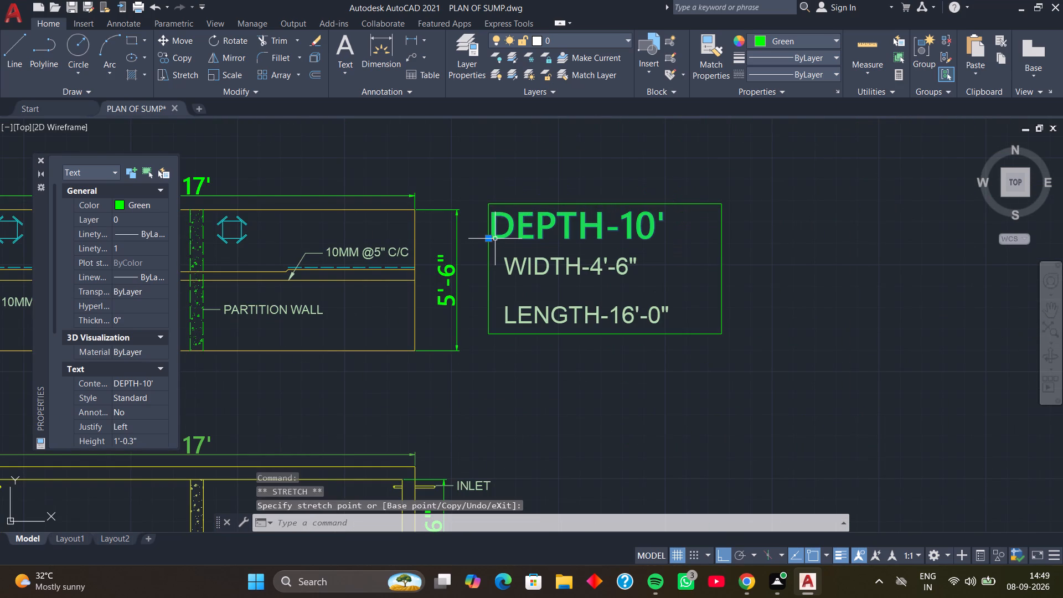
left_click(491, 238)
scroll(512, 236, "up", 2)
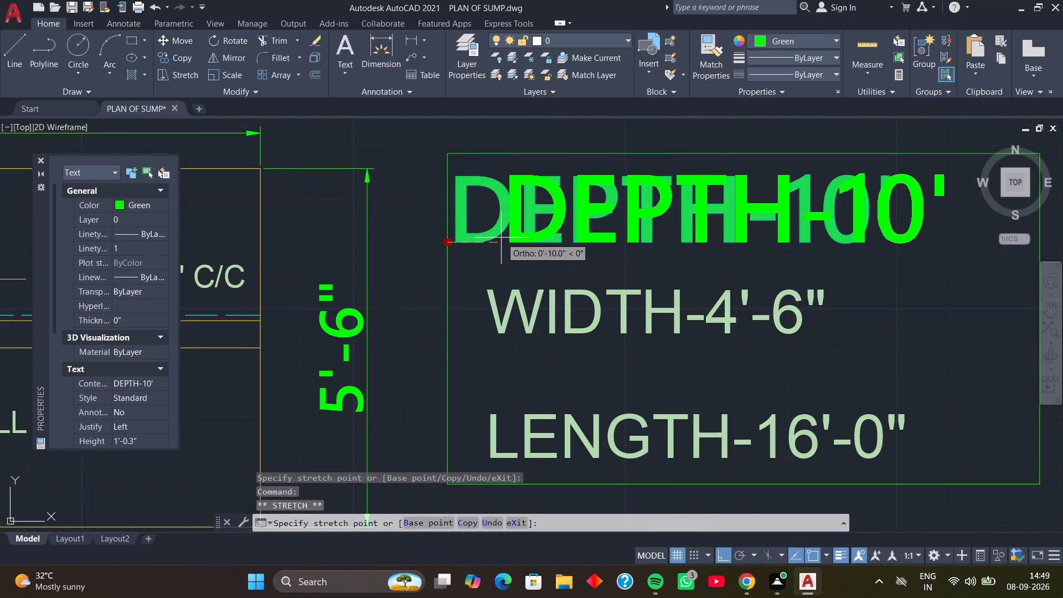
left_click(491, 239)
scroll(535, 243, "down", 3)
middle_click_drag(540, 247, 535, 245)
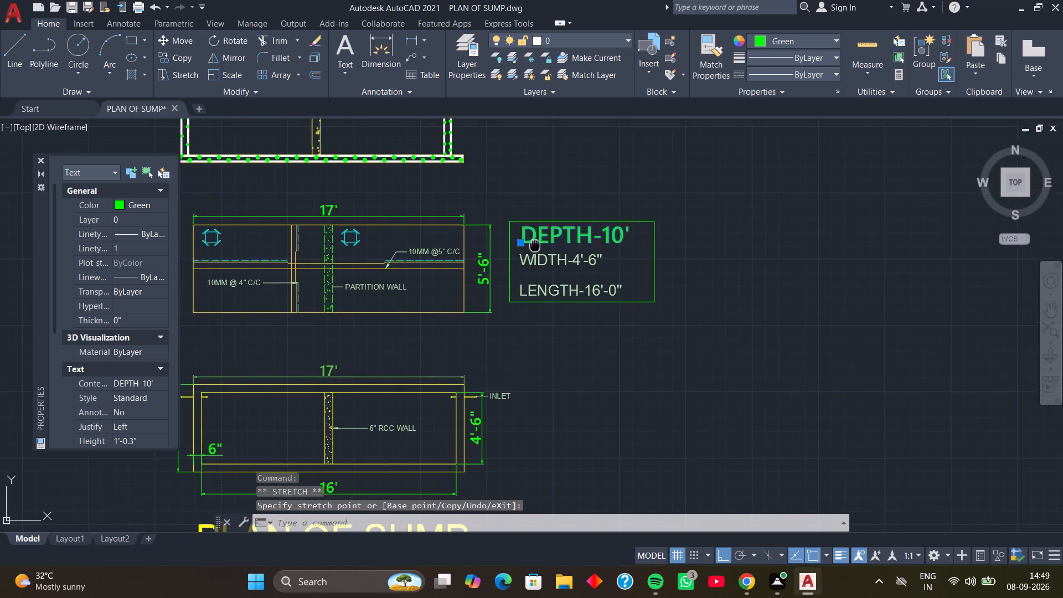
middle_click_drag(535, 245, 526, 234)
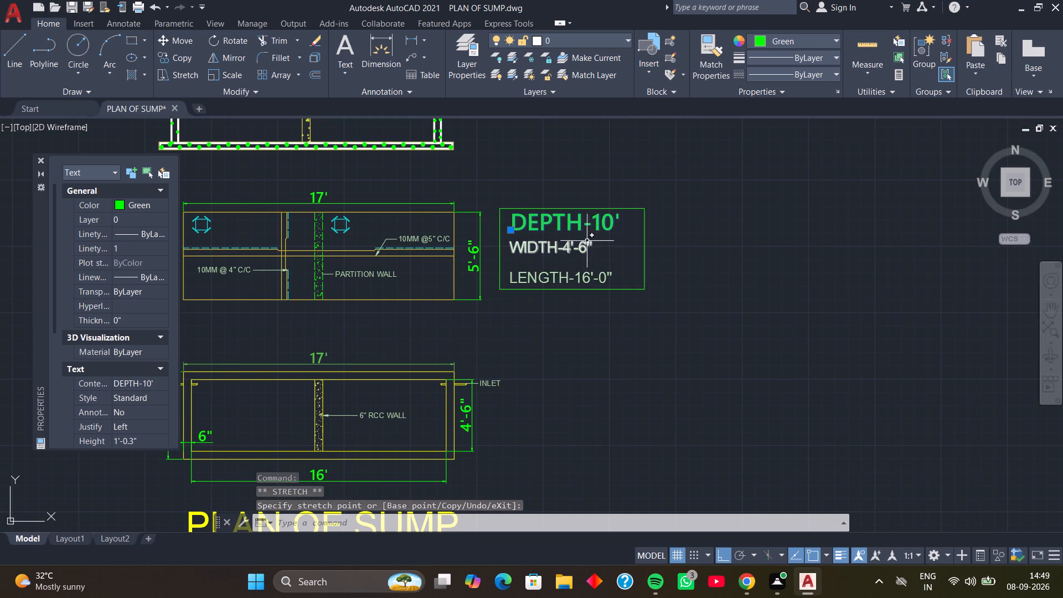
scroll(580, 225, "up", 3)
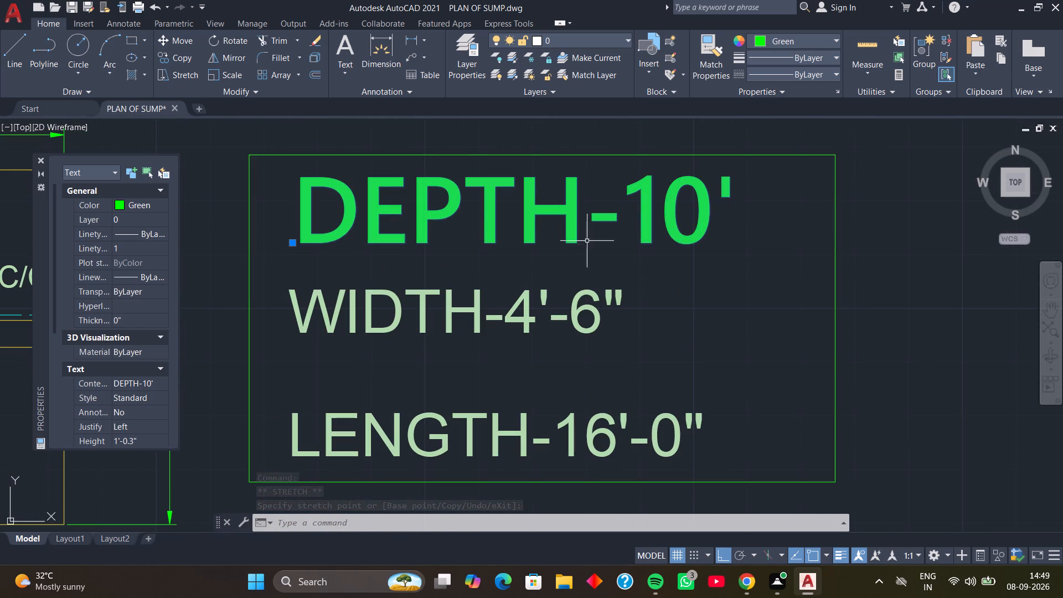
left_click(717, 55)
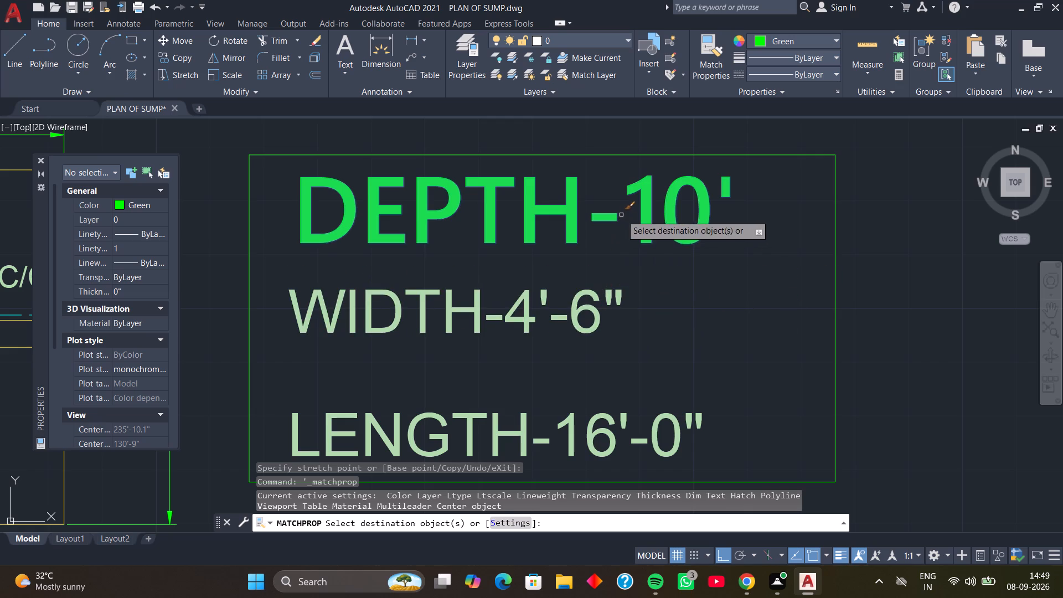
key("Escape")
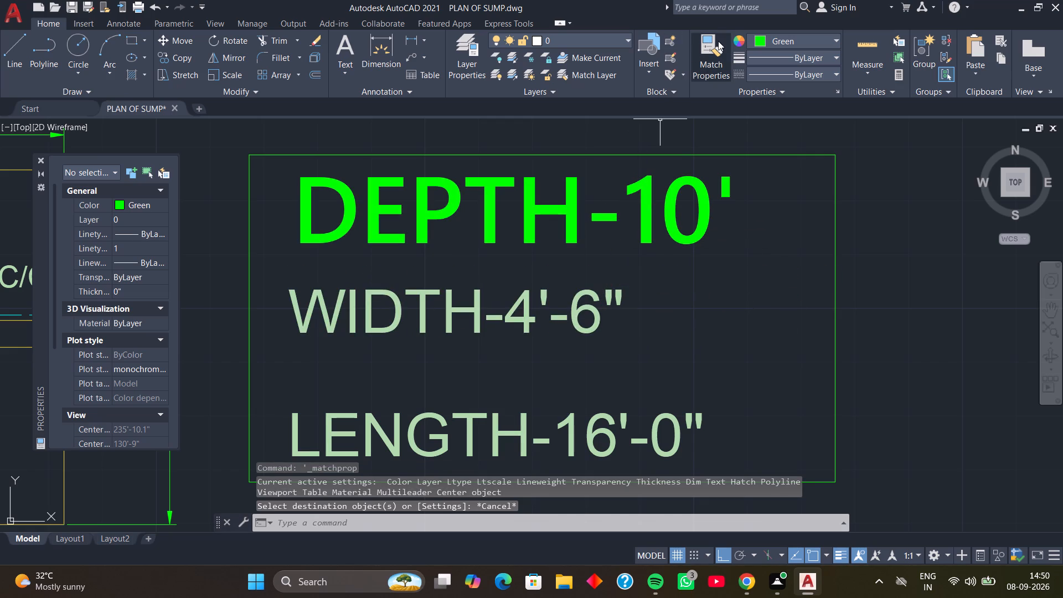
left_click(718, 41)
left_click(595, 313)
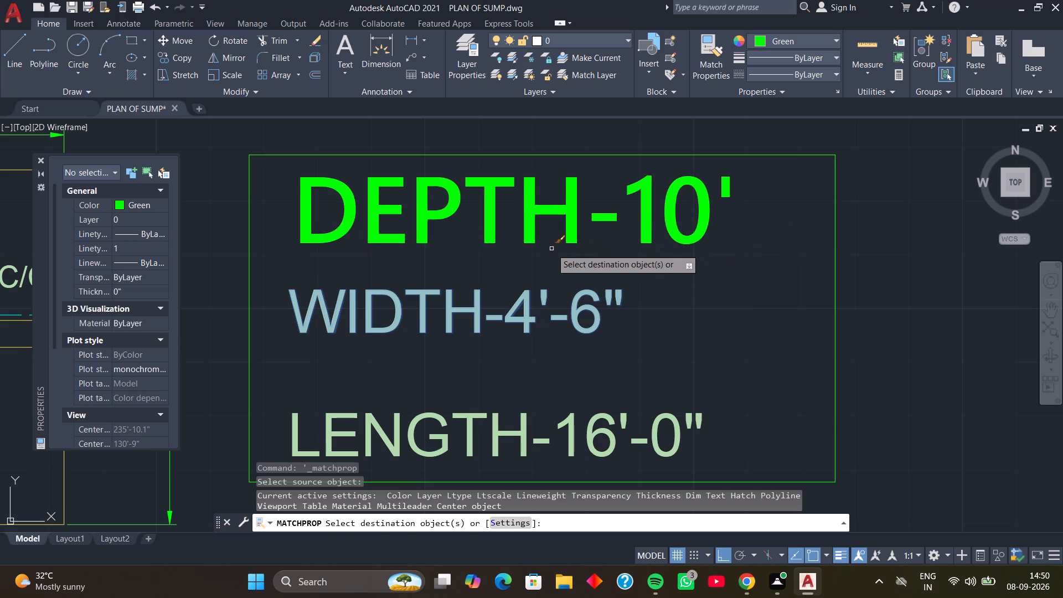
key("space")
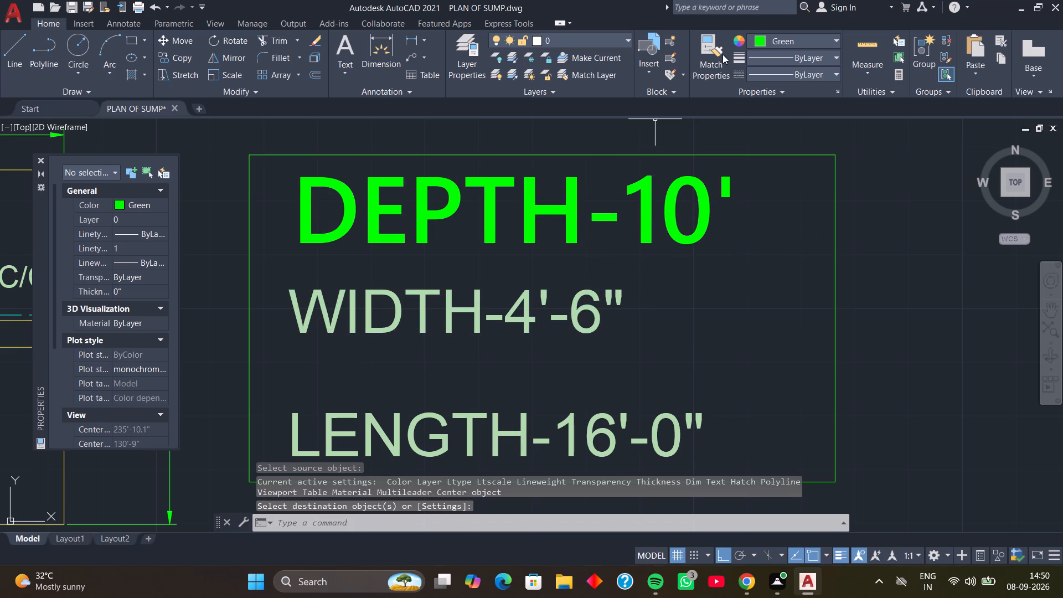
Match the properties of the DEPTH-10' text onto the WIDTH-4'-6" and LENGTH-16'-0" lines.
left_click(723, 53)
left_click(682, 185)
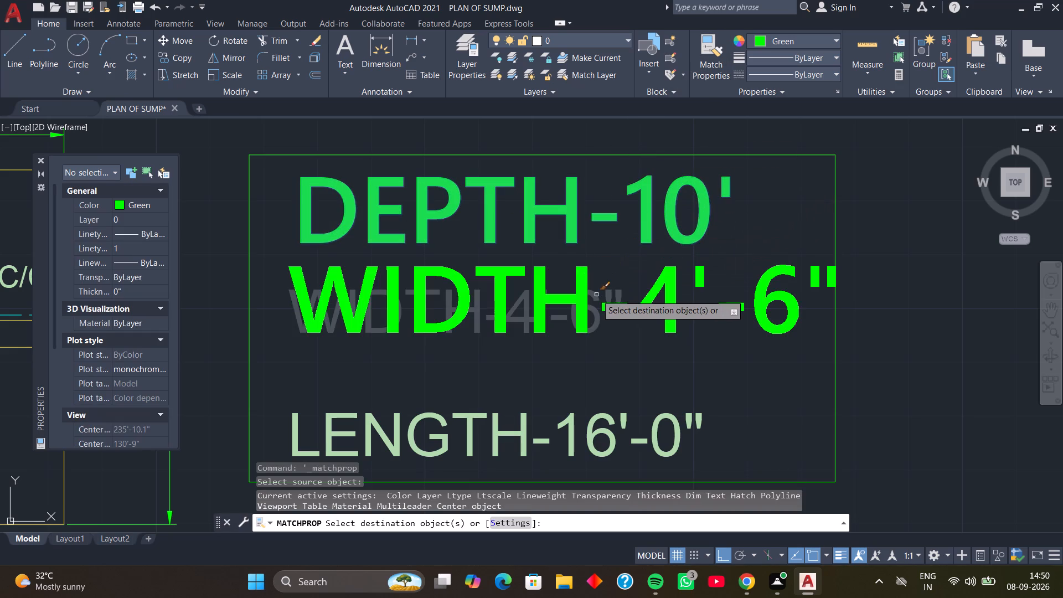
left_click(596, 295)
left_click(610, 416)
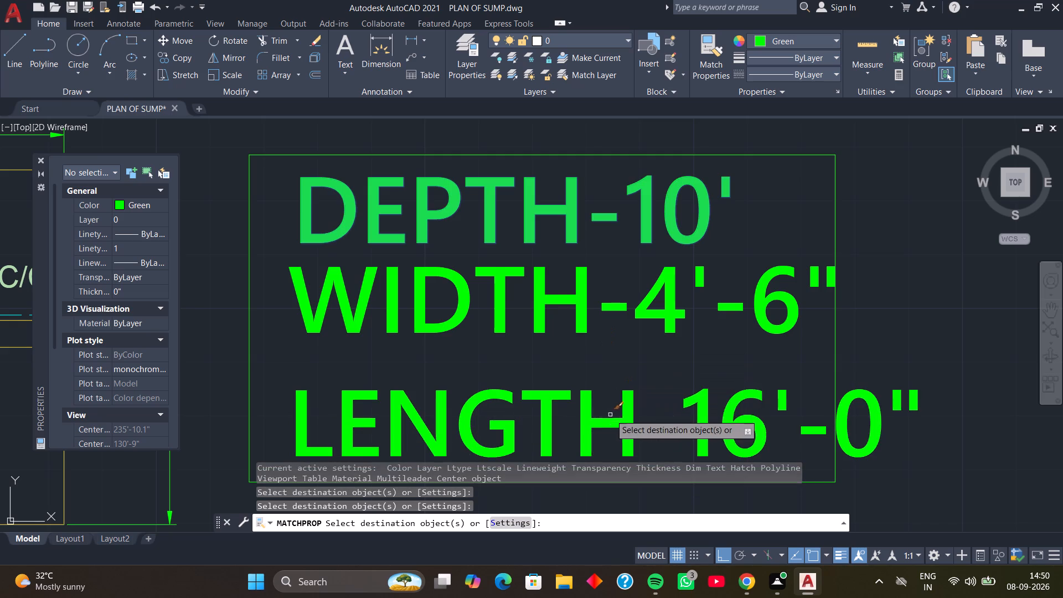
scroll(627, 350, "down", 1)
middle_click_drag(632, 346, 602, 216)
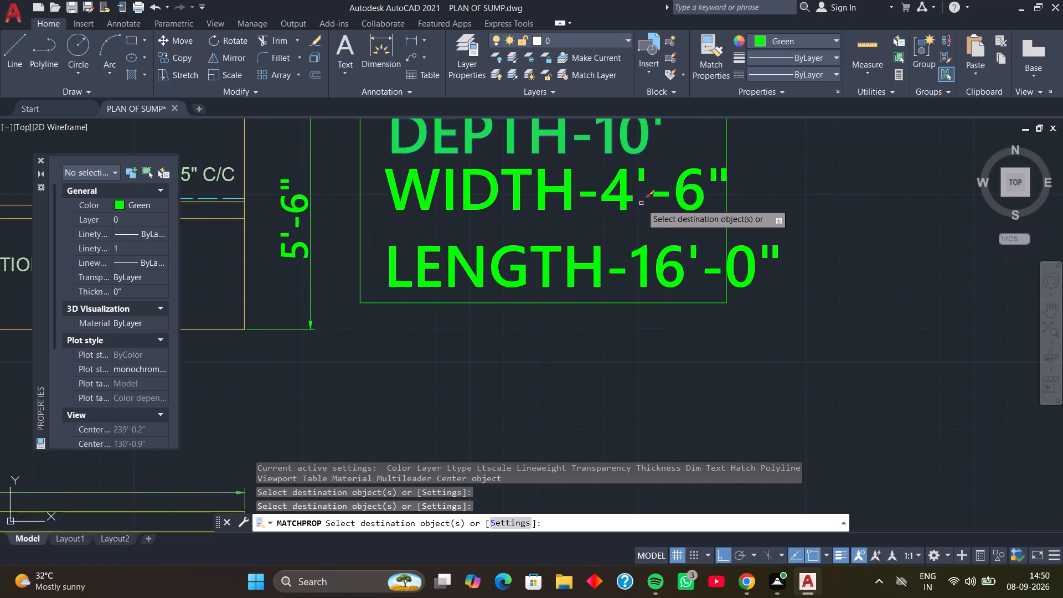
key("space")
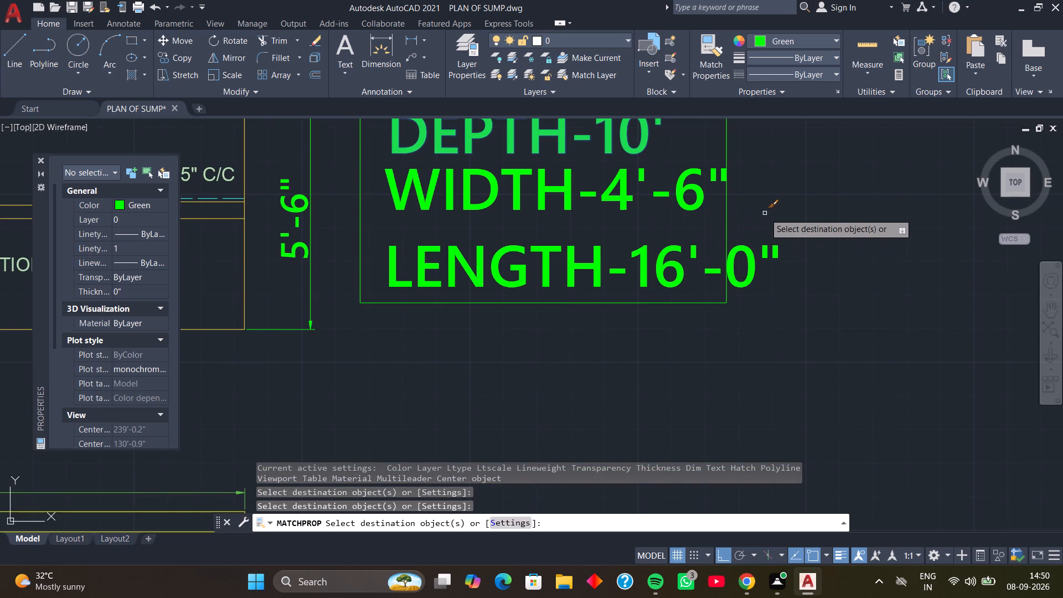
Stretch the note box's right edge outward past the end of the LENGTH-16'-0" line.
left_click(726, 204)
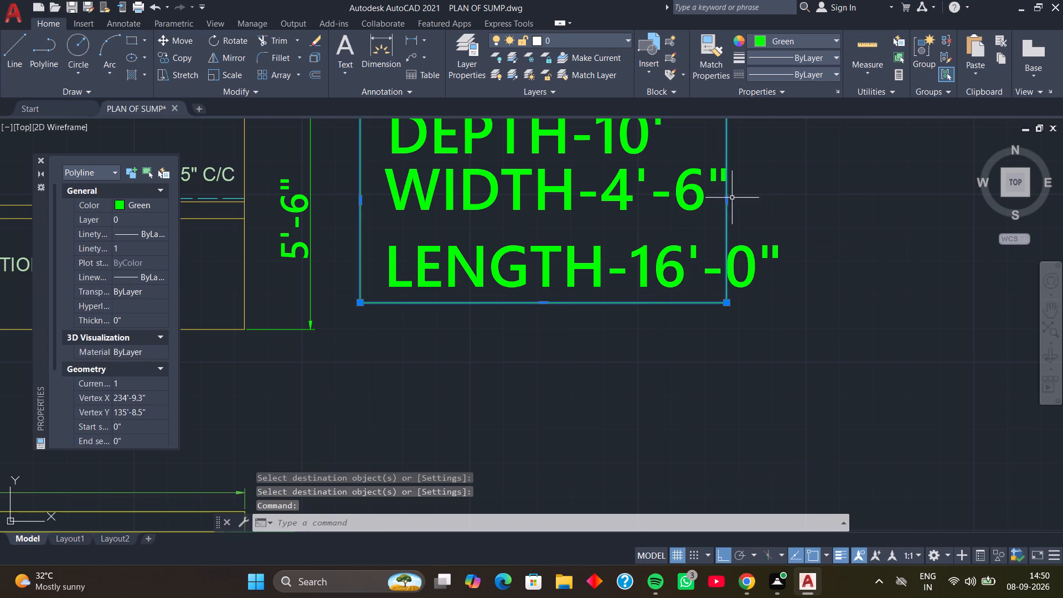
left_click_drag(727, 200, 796, 204)
left_click(795, 204)
scroll(748, 198, "down", 2)
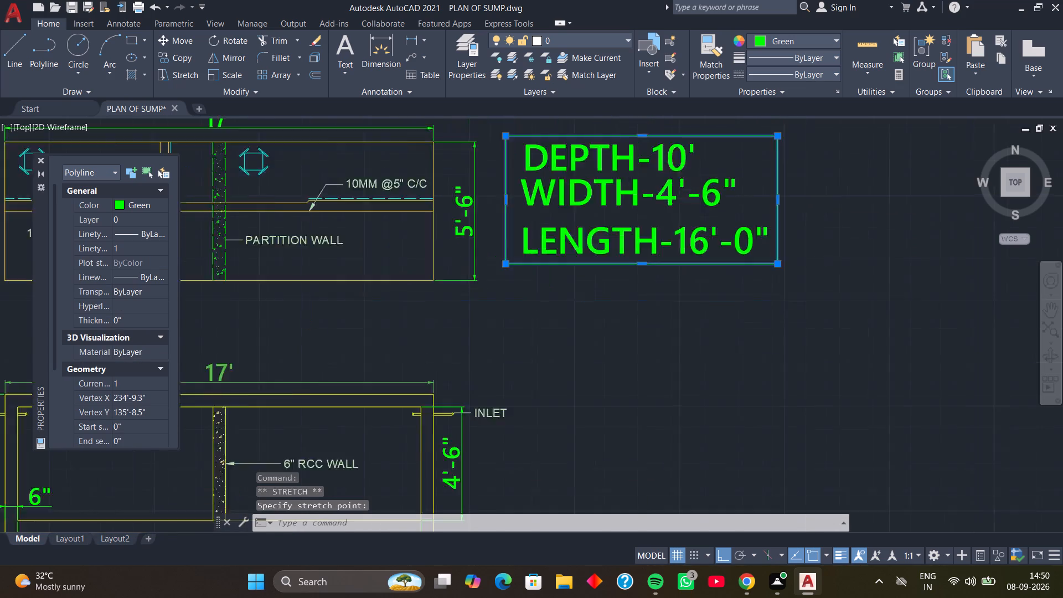
scroll(748, 198, "down", 2)
middle_click_drag(750, 194, 748, 226)
scroll(711, 225, "up", 3)
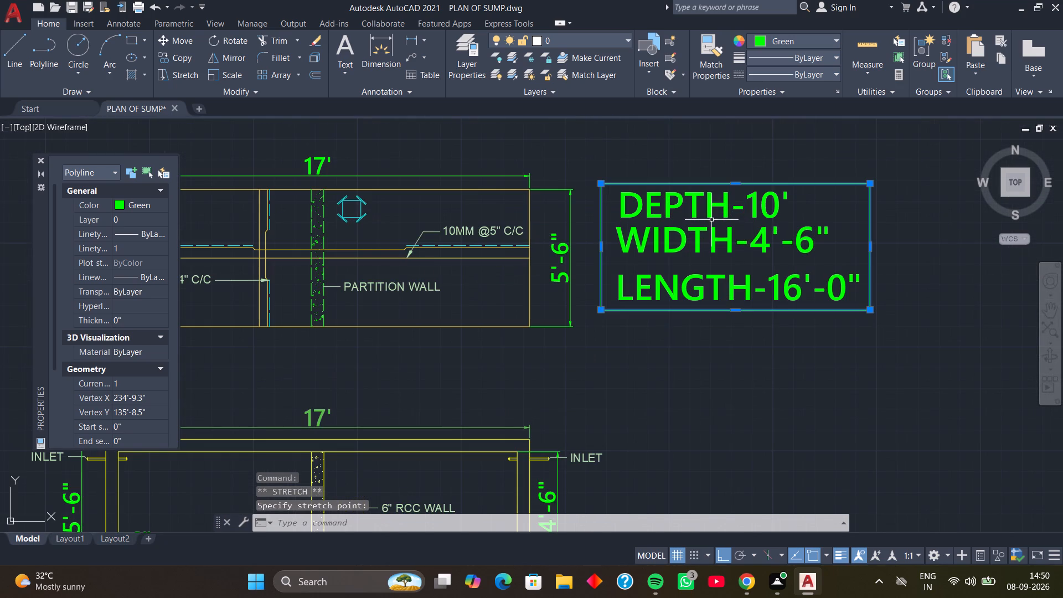
key("Escape")
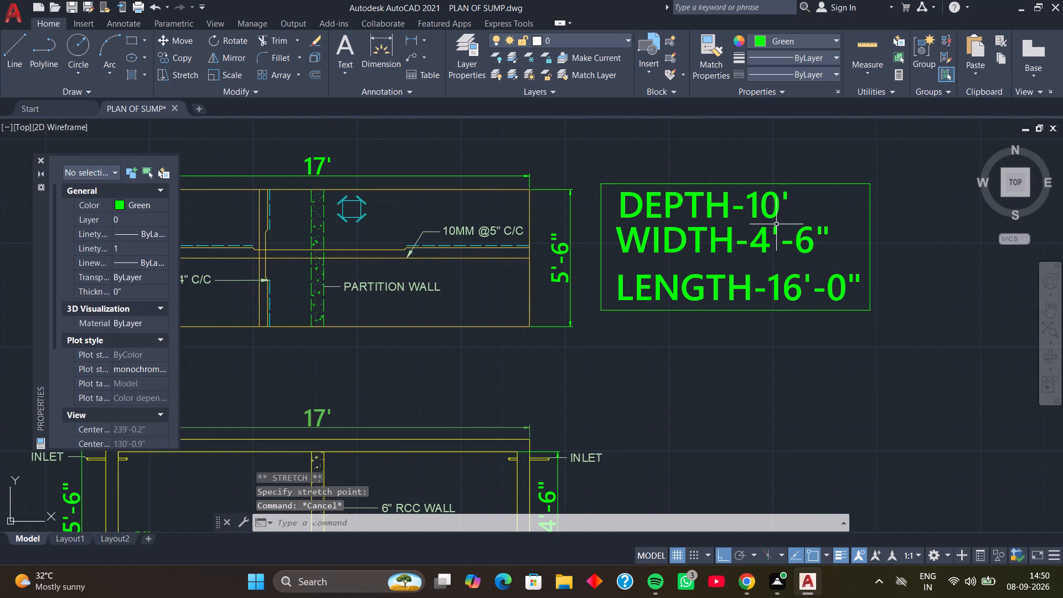
Stretch the note box's bottom edge slightly downward to leave more space below the LENGTH line.
scroll(759, 221, "up", 3)
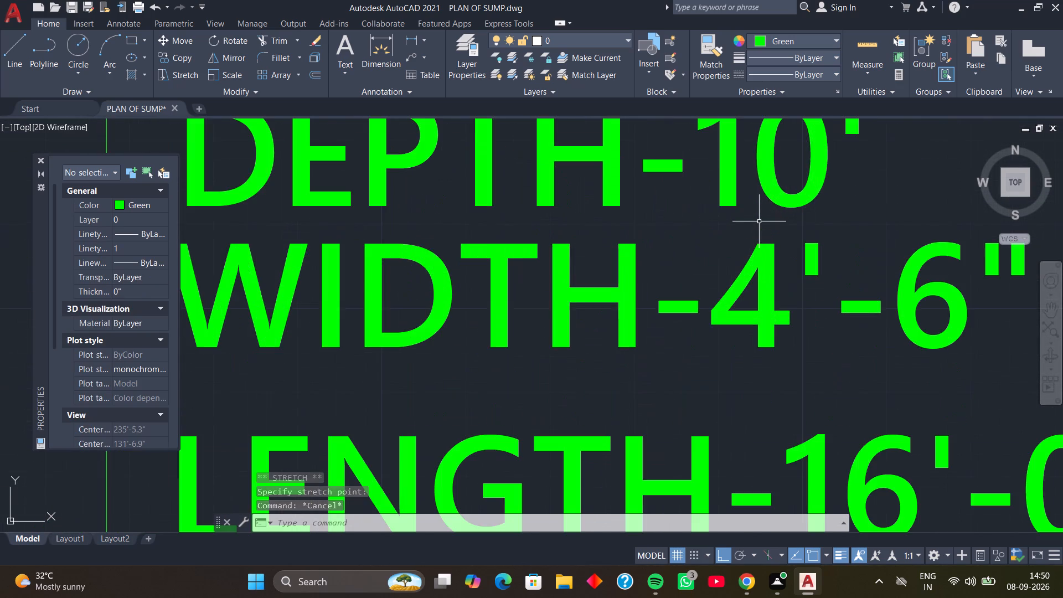
scroll(758, 221, "down", 1)
middle_click_drag(745, 234, 719, 156)
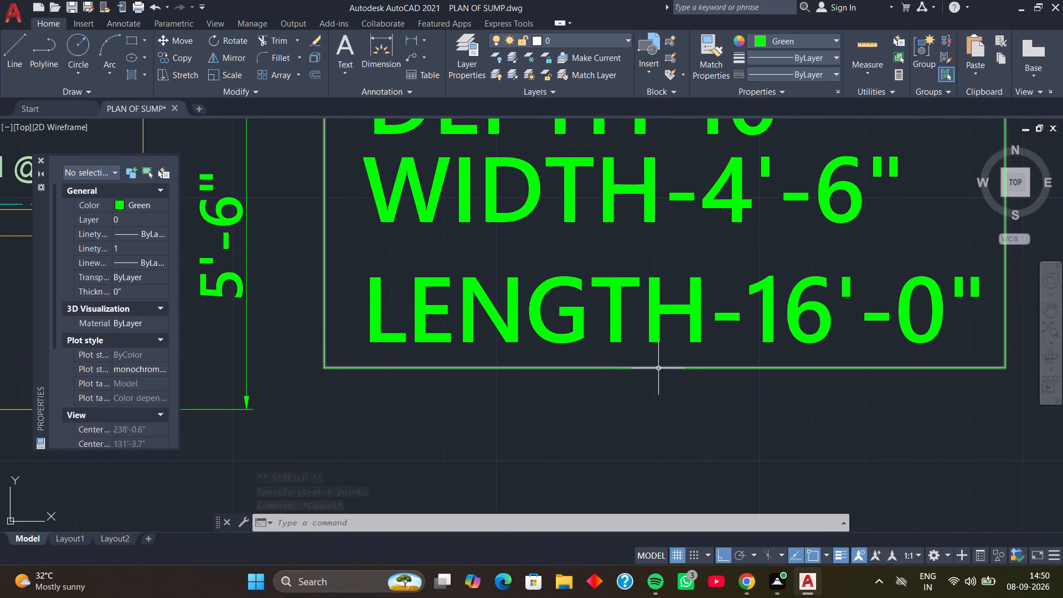
left_click(657, 367)
left_click(664, 369)
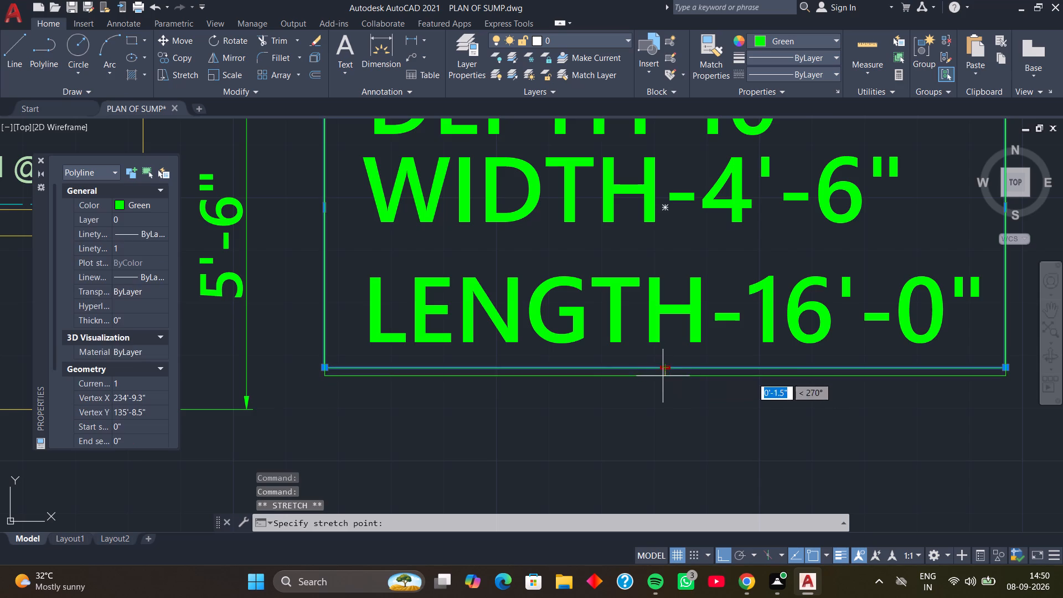
left_click(663, 383)
scroll(643, 271, "down", 1)
middle_click_drag(643, 270, 649, 317)
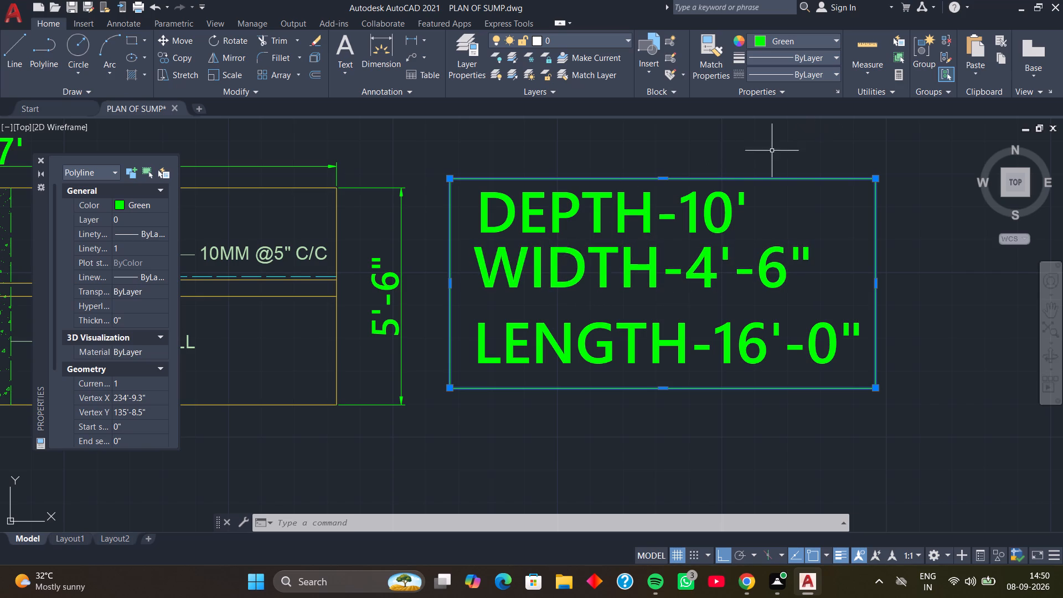
scroll(694, 192, "down", 1)
key("Escape")
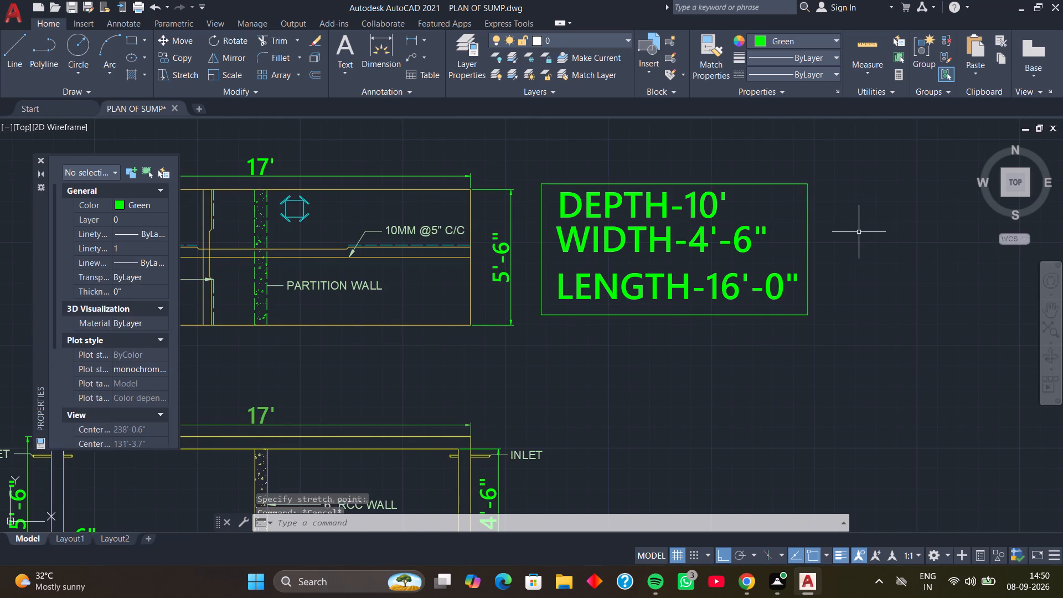
middle_click_drag(634, 379, 613, 359)
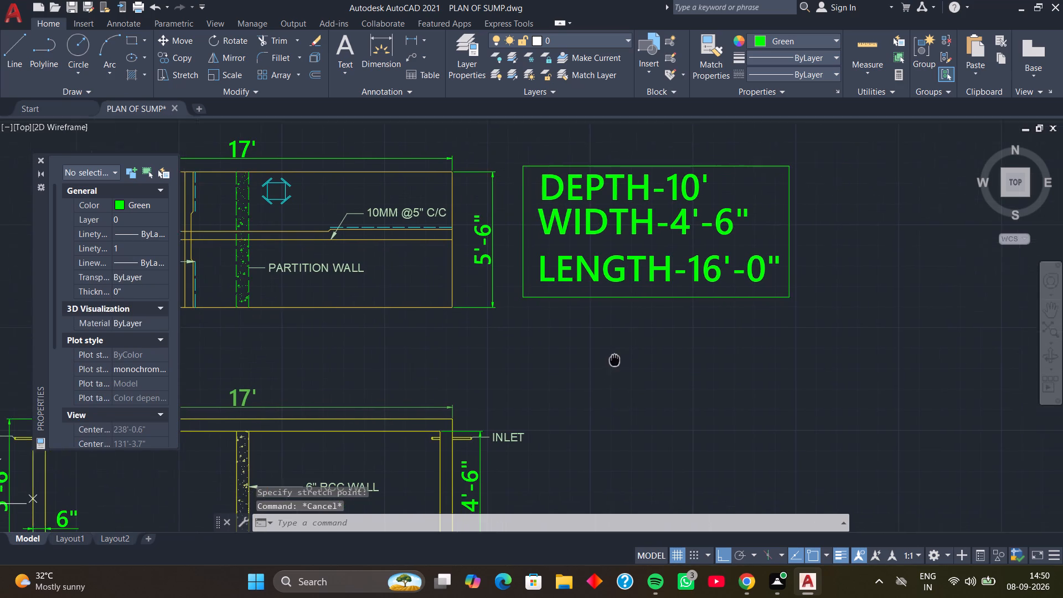
Place the single-line text MANOJ below the note box, with a height of about 2'-3" and rotation 0.
middle_click_drag(613, 359, 610, 356)
middle_click_drag(600, 341, 589, 326)
key("d")
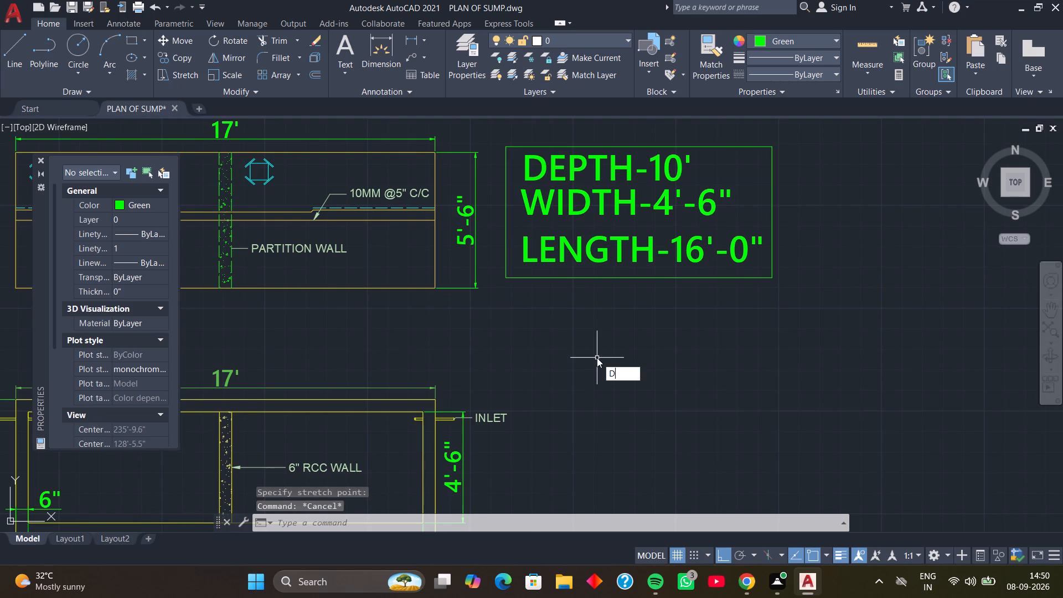
type("T")
key("space")
left_click(582, 333)
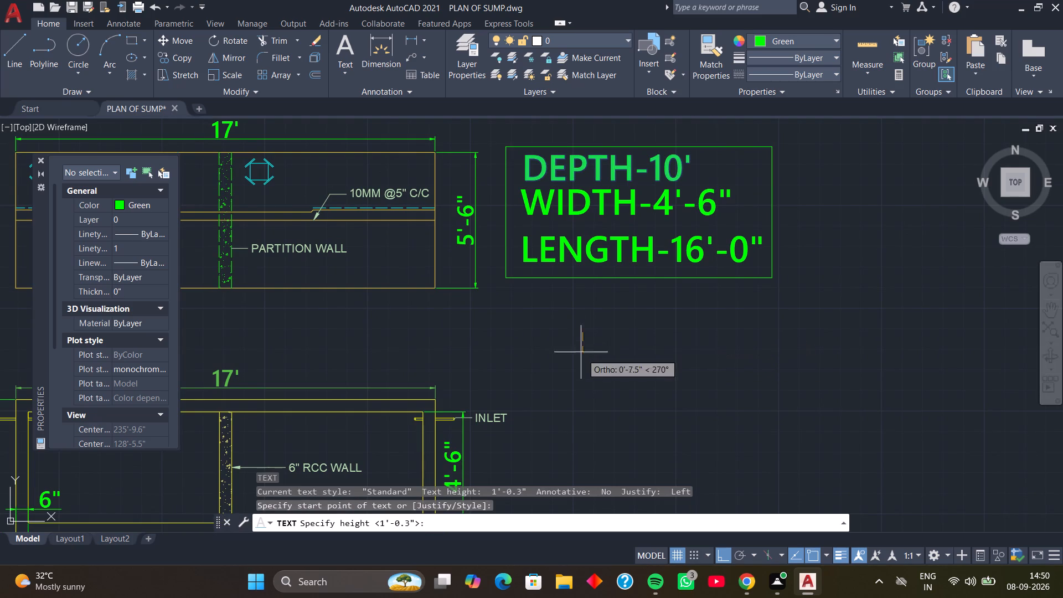
left_click(581, 388)
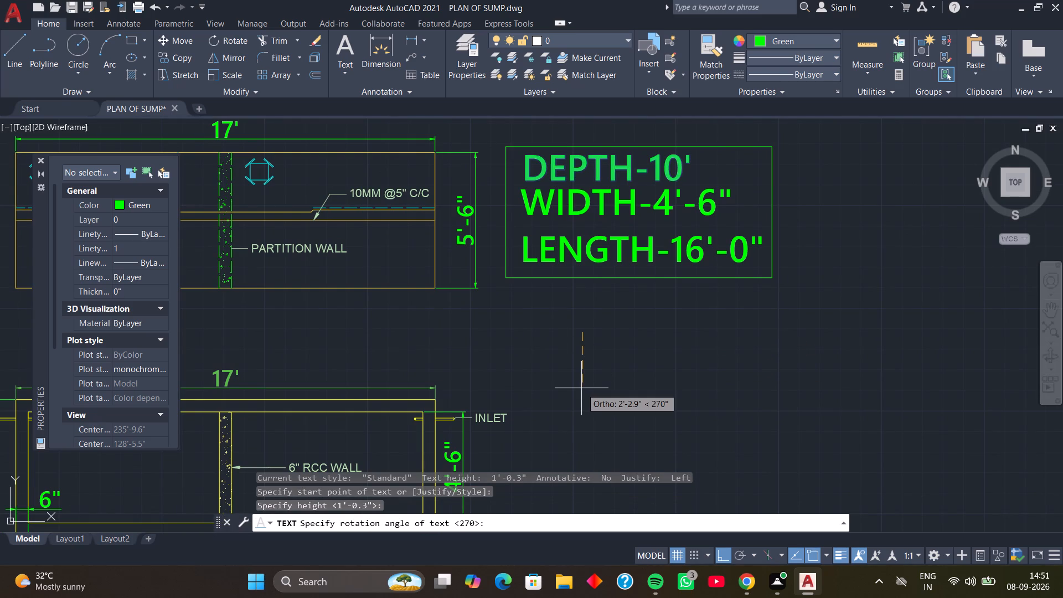
key("0")
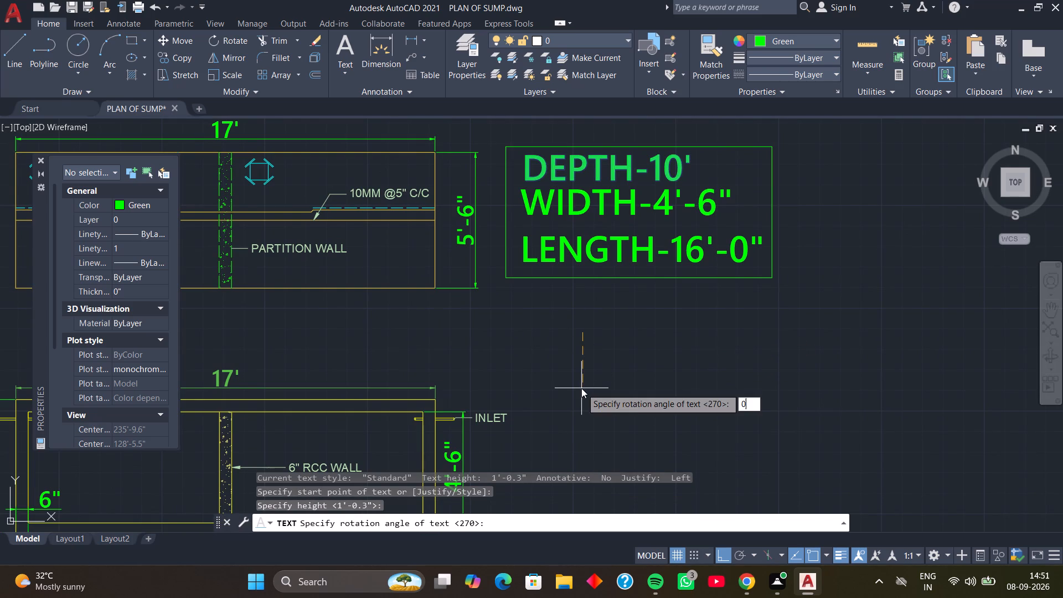
key("Return")
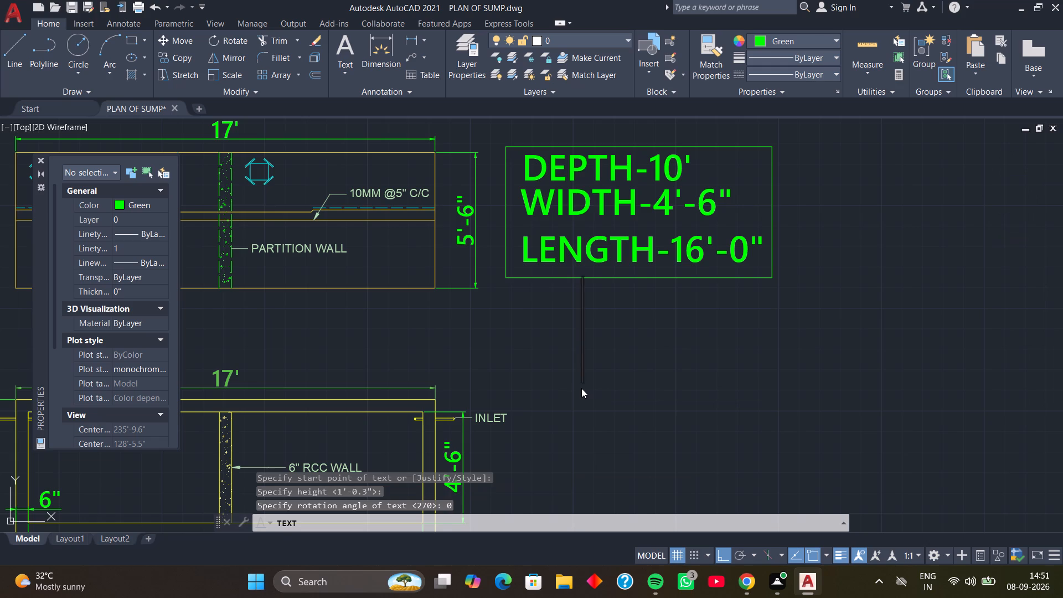
key("m")
type("ANOJ")
key("Return")
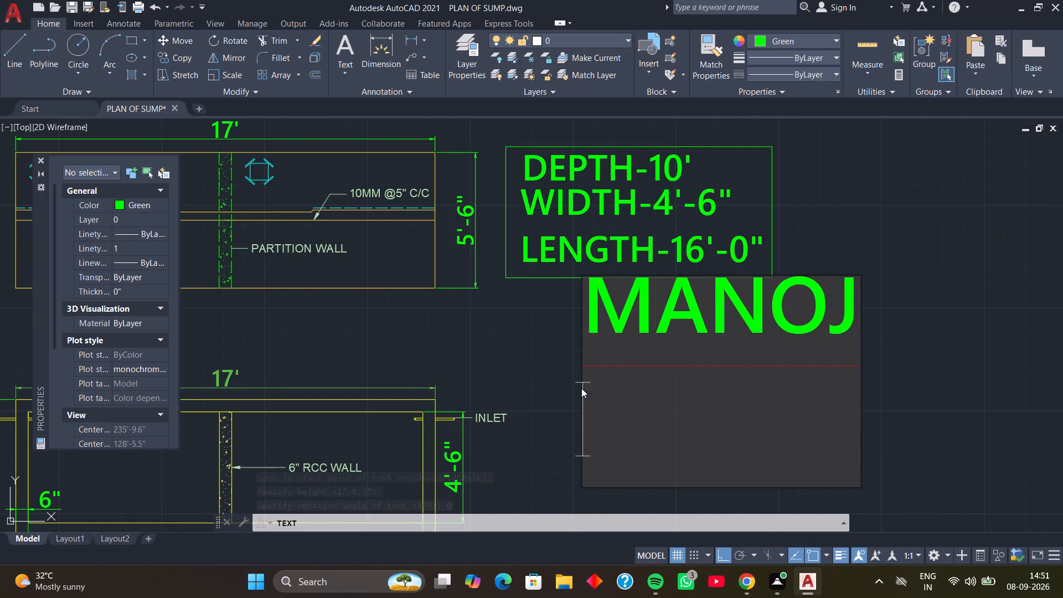
key("Return")
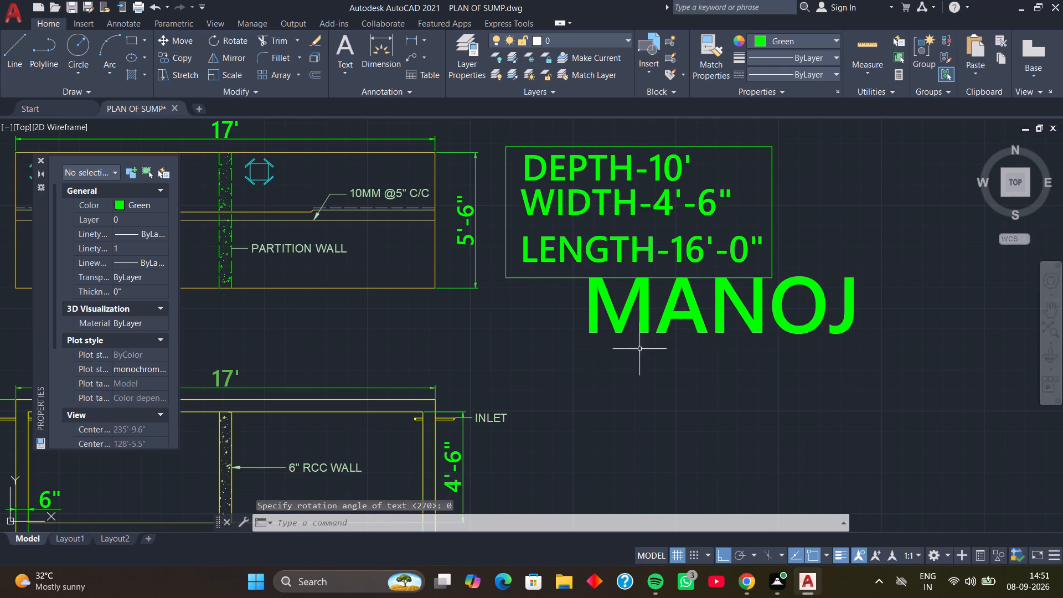
Set the MANOJ text's height to 10".
left_click(648, 323)
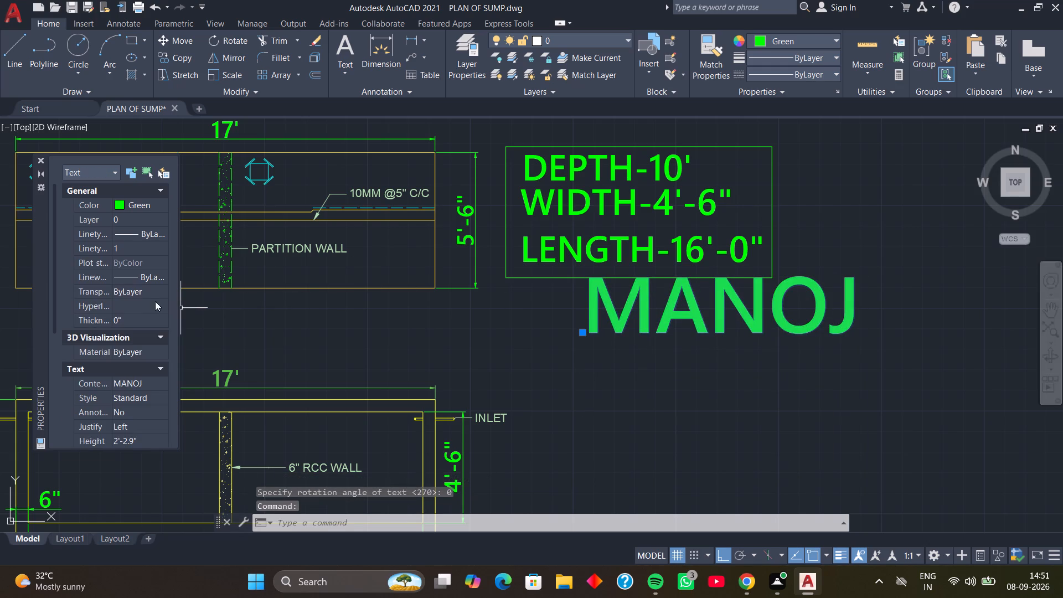
scroll(148, 300, "down", 2)
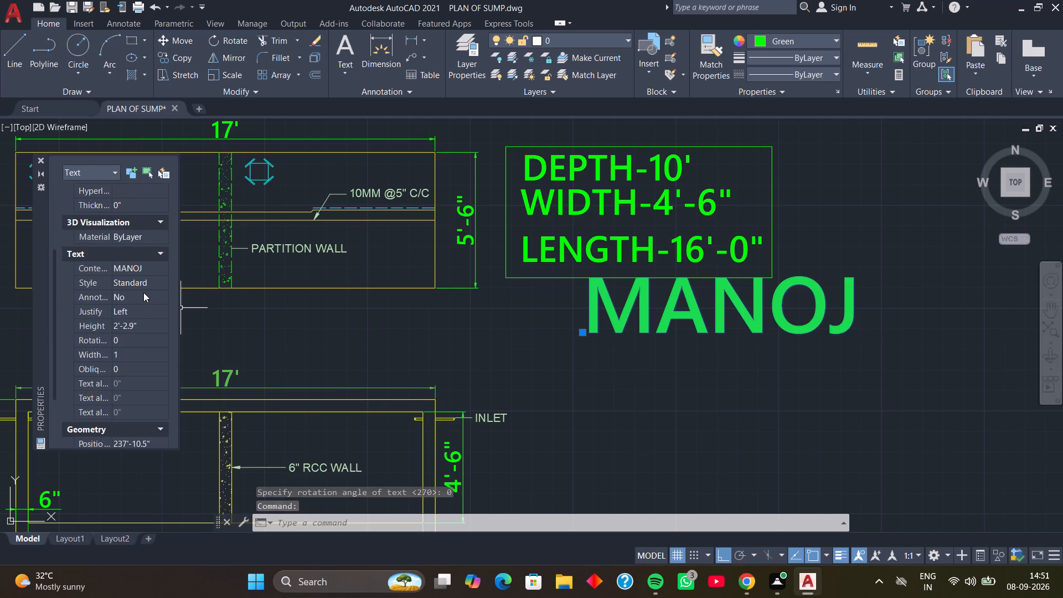
left_click(148, 325)
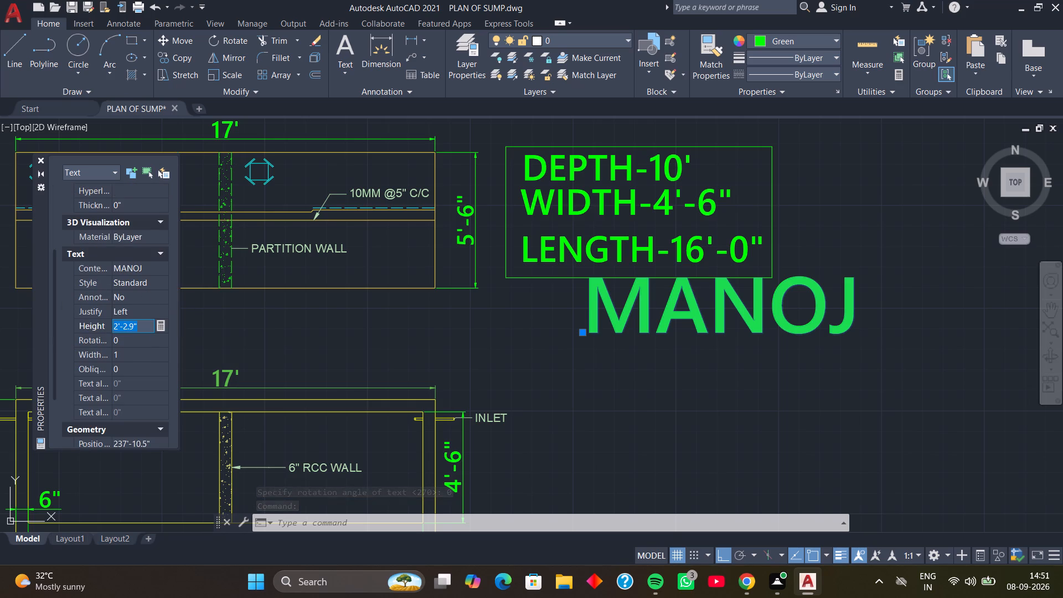
type("10")
key("Return")
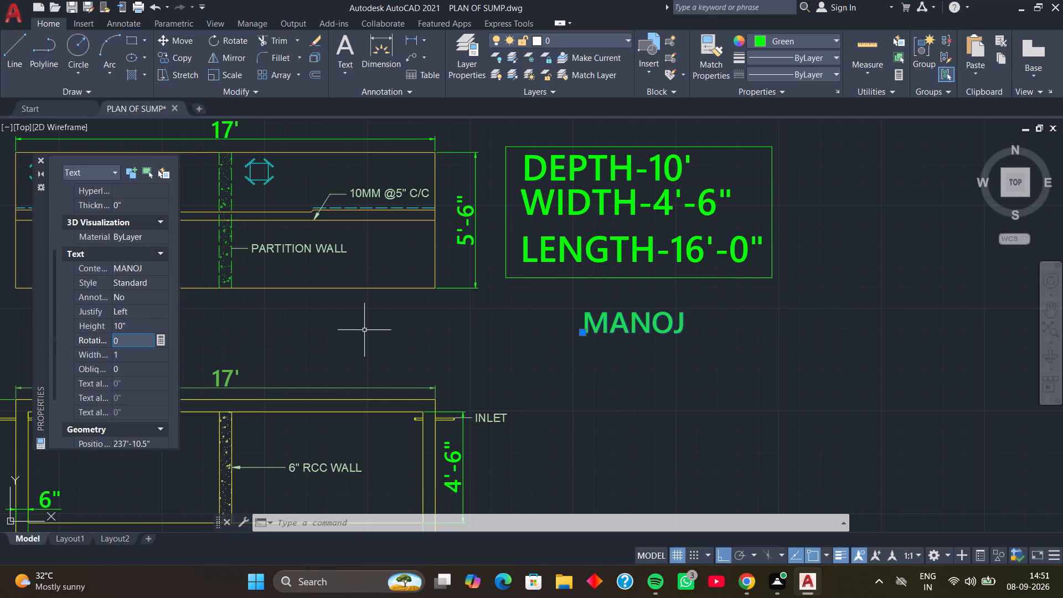
key("Escape")
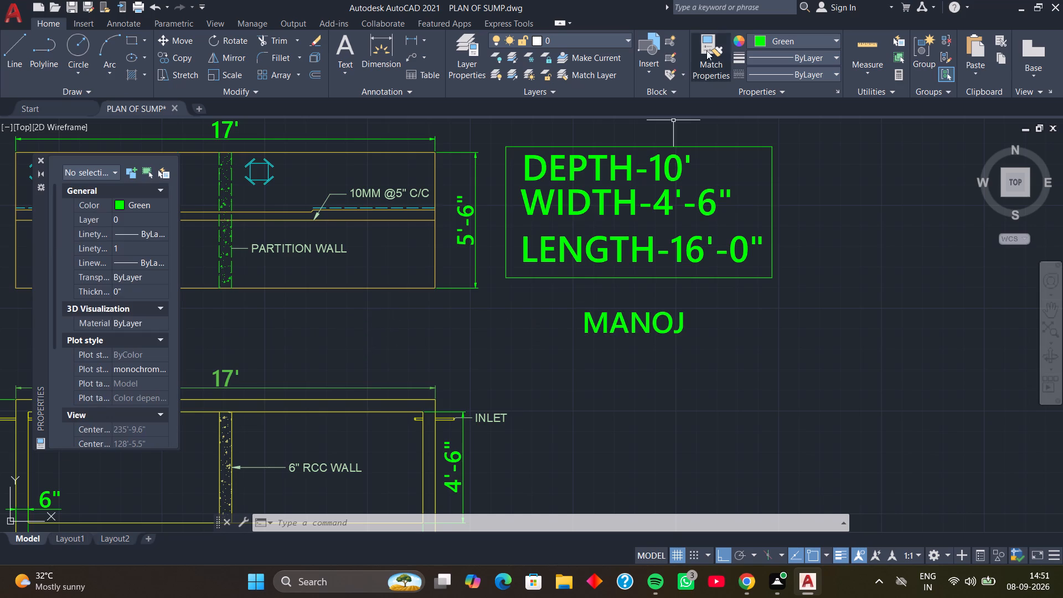
Match the MANOJ text's properties onto the PARTITION WALL, 10MM @5" C/C and 10MM @ 4" C/C labels in the upper plan.
left_click(719, 49)
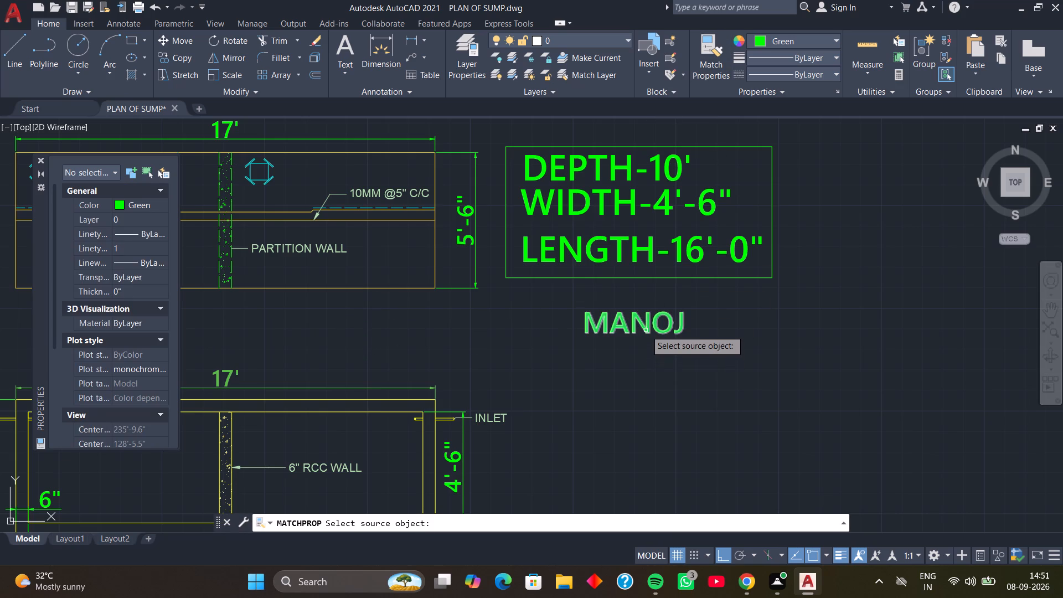
left_click(646, 330)
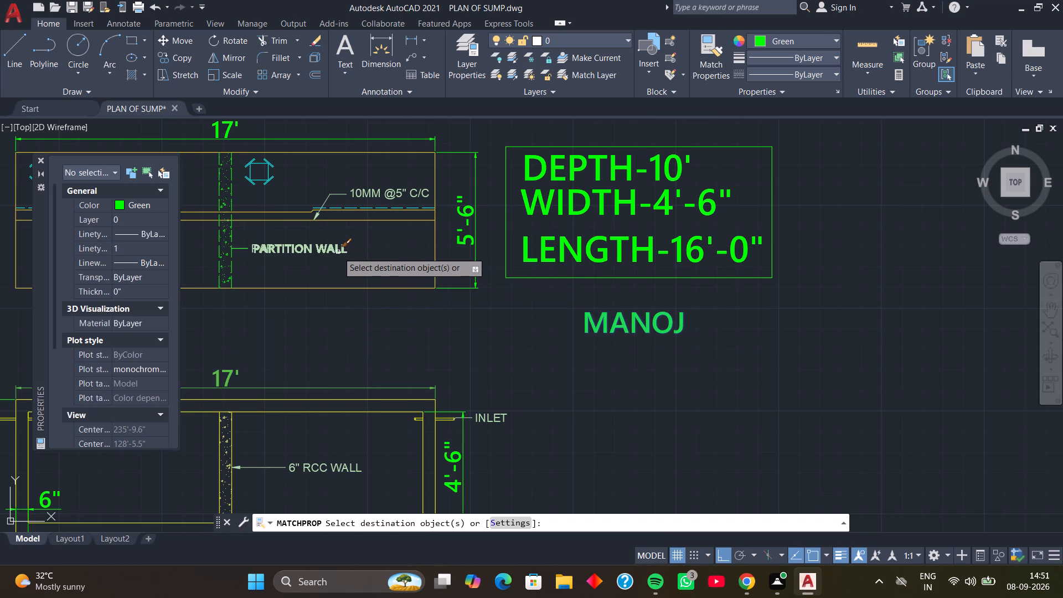
scroll(338, 251, "up", 3)
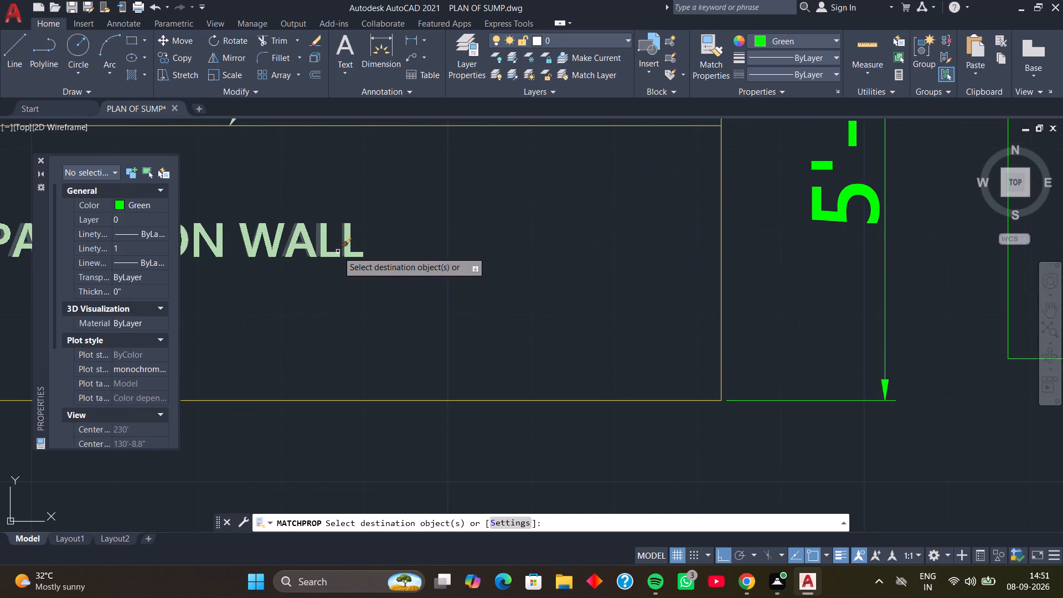
left_click(338, 251)
scroll(414, 231, "down", 3)
middle_click_drag(413, 244, 455, 252)
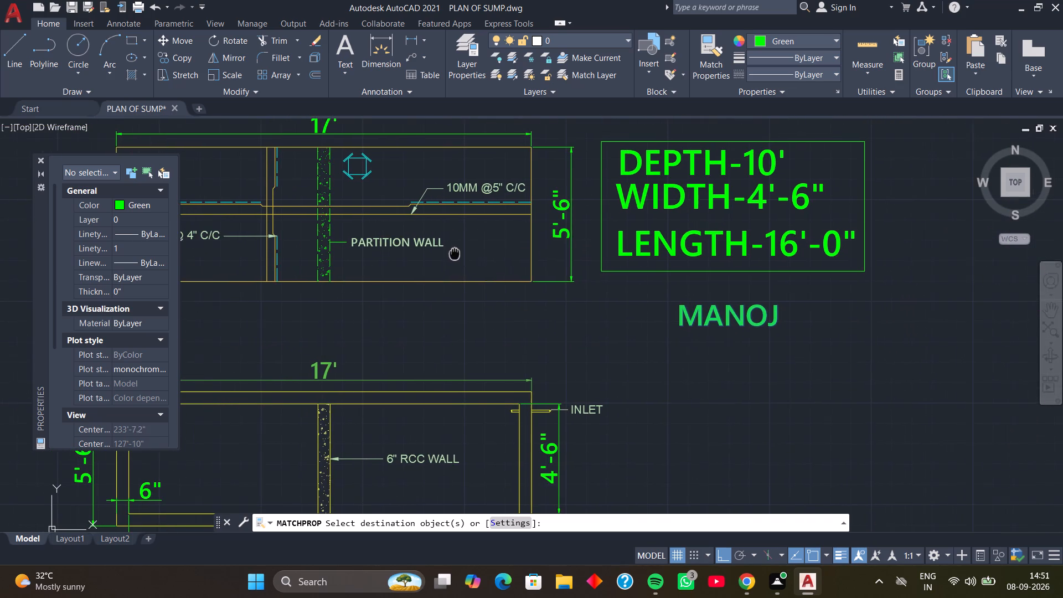
middle_click_drag(455, 252, 456, 252)
middle_click_drag(456, 259, 515, 311)
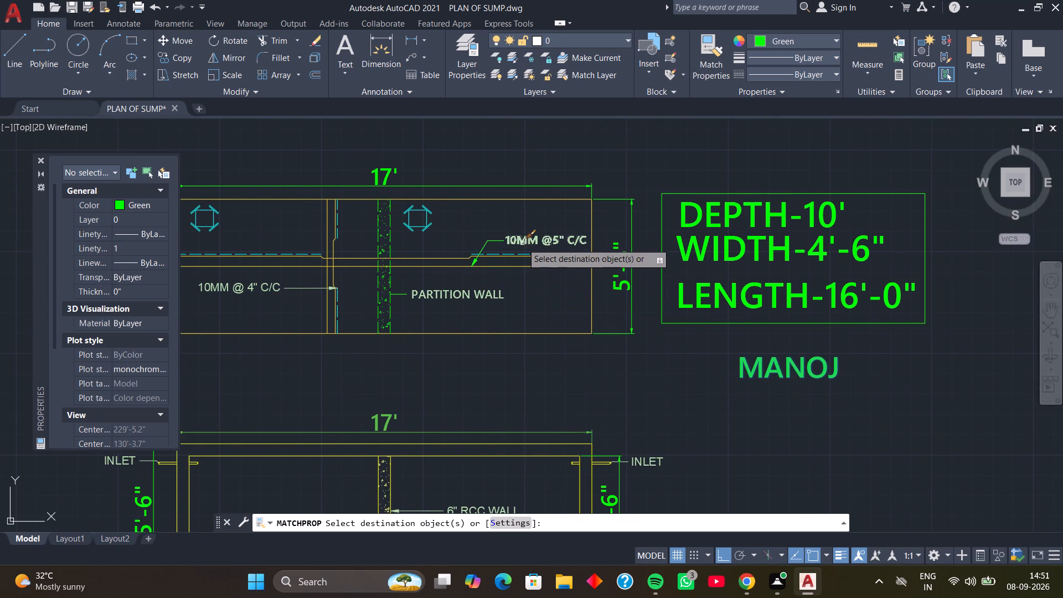
left_click(522, 243)
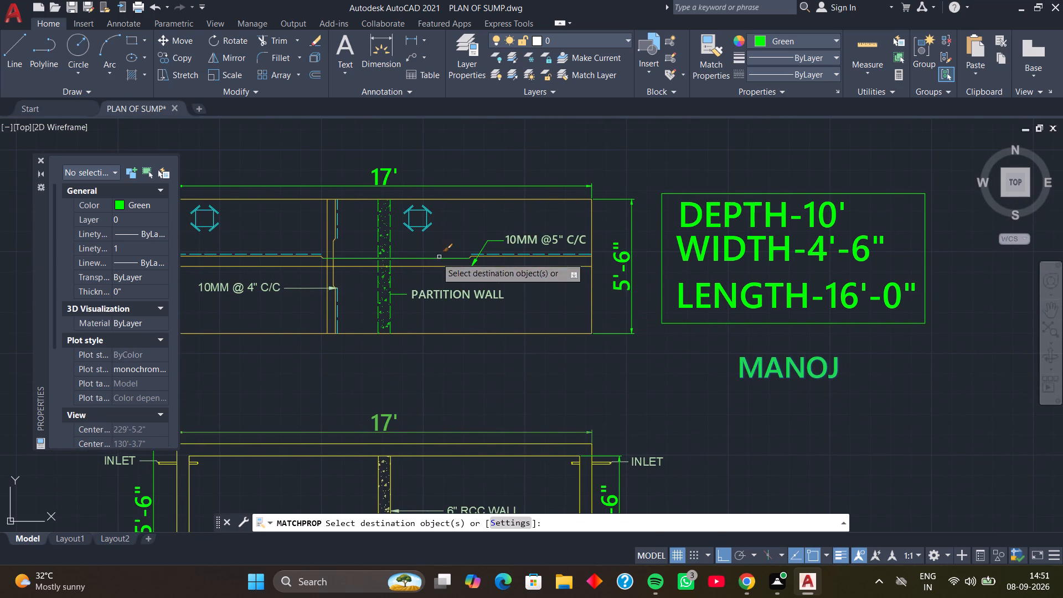
left_click(266, 282)
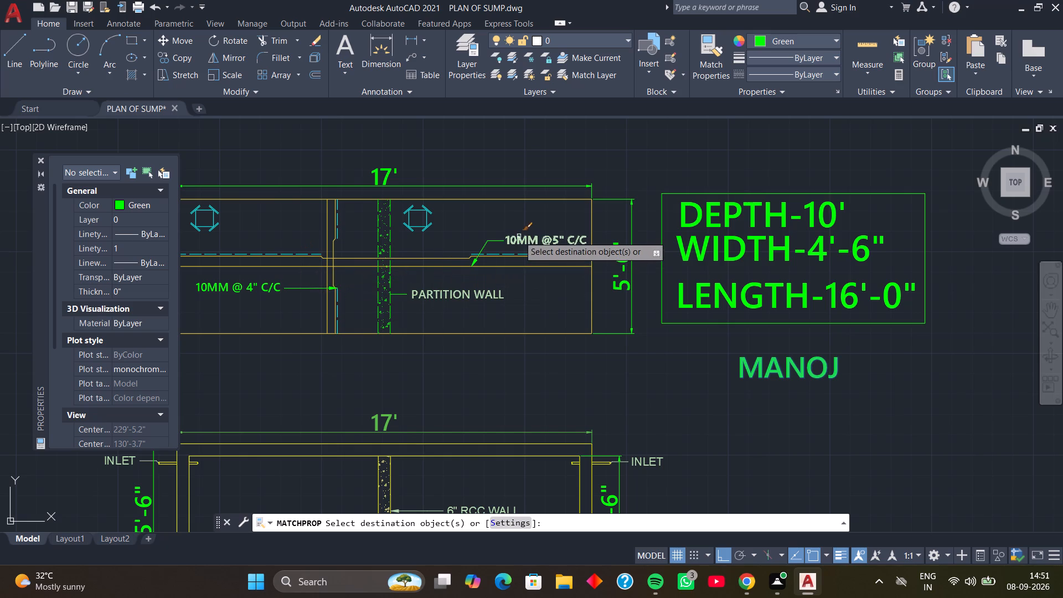
Match the same text properties onto the 6" RCC WALL label and both INLET labels in the lower plan.
middle_click_drag(520, 276, 541, 217)
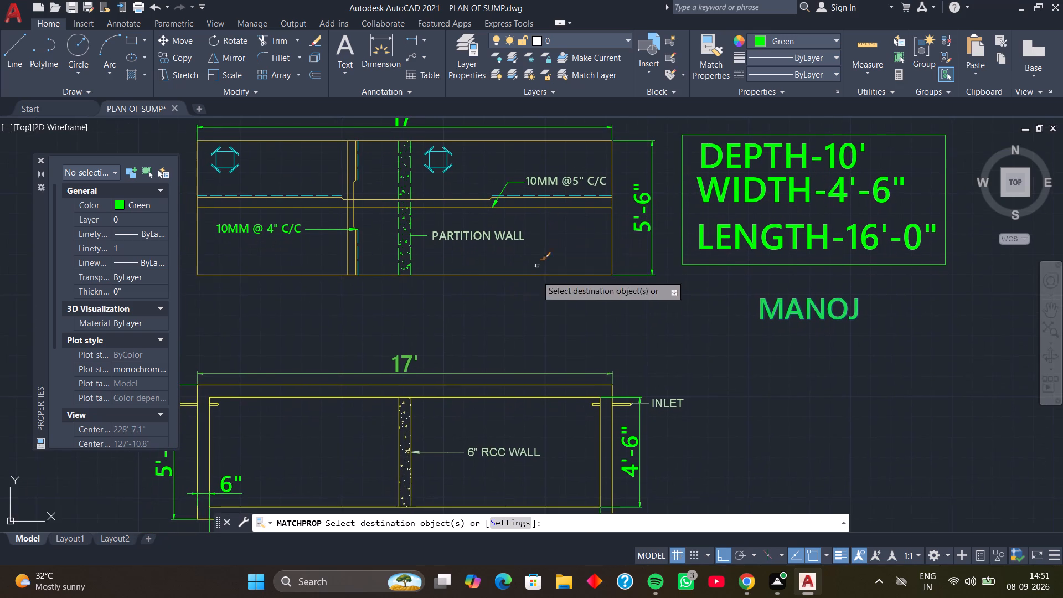
middle_click_drag(534, 293, 535, 200)
left_click(493, 359)
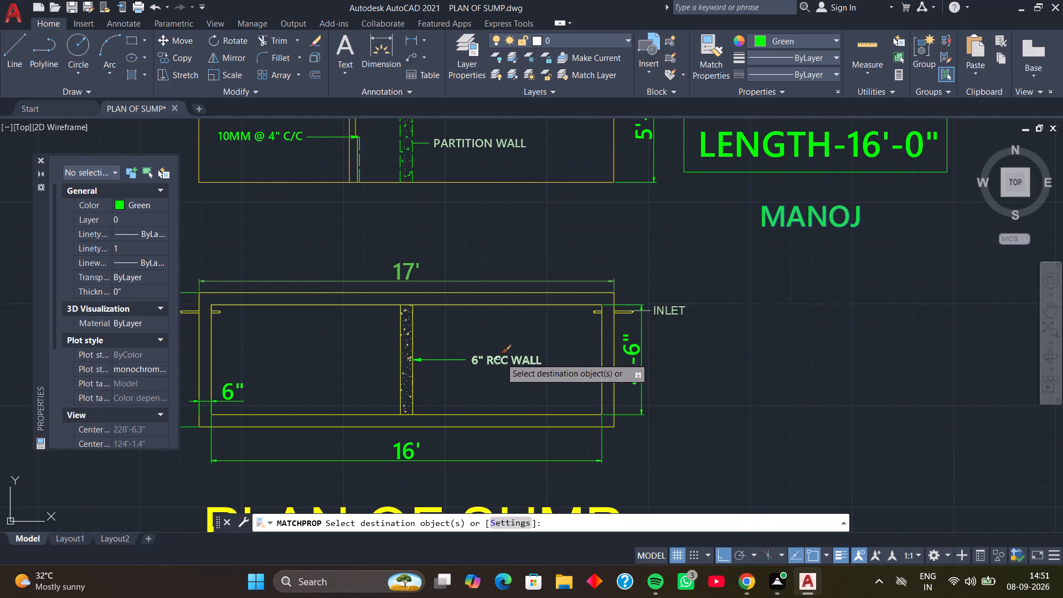
scroll(530, 357, "up", 4)
scroll(534, 343, "down", 4)
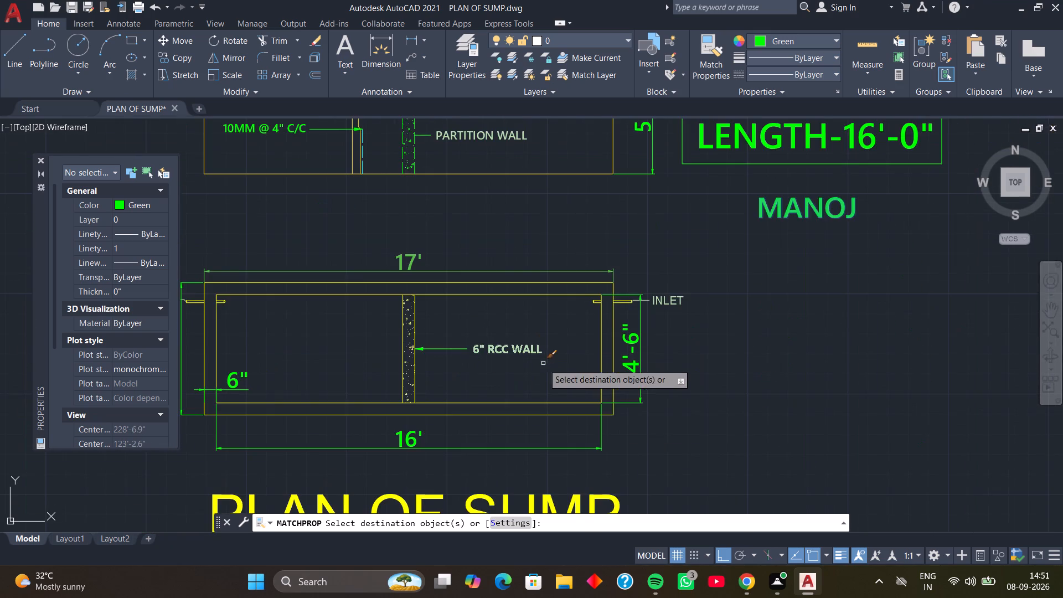
middle_click_drag(538, 373, 592, 261)
middle_click_drag(592, 261, 685, 276)
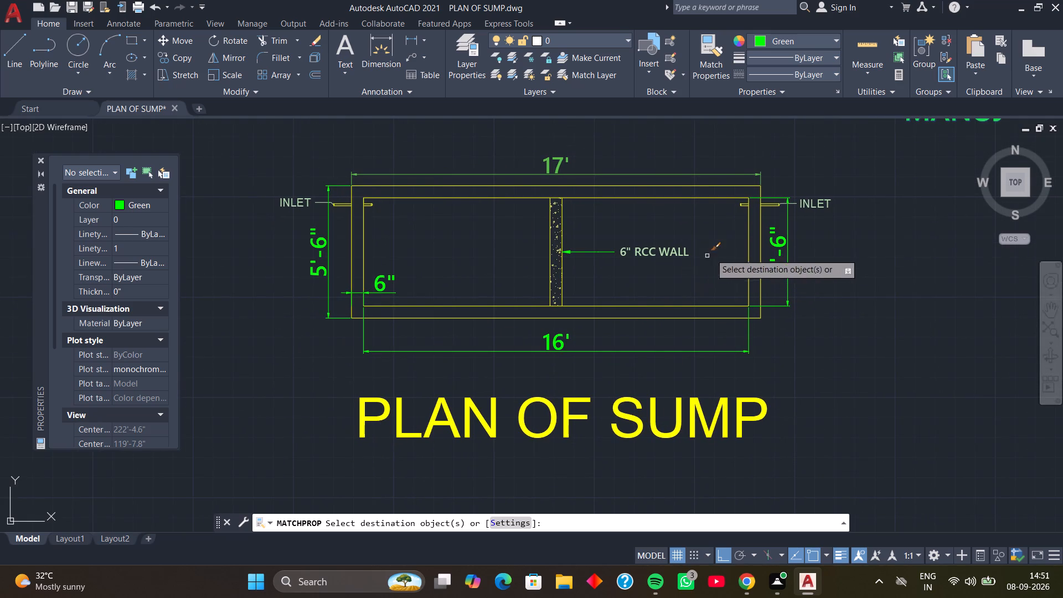
left_click(829, 199)
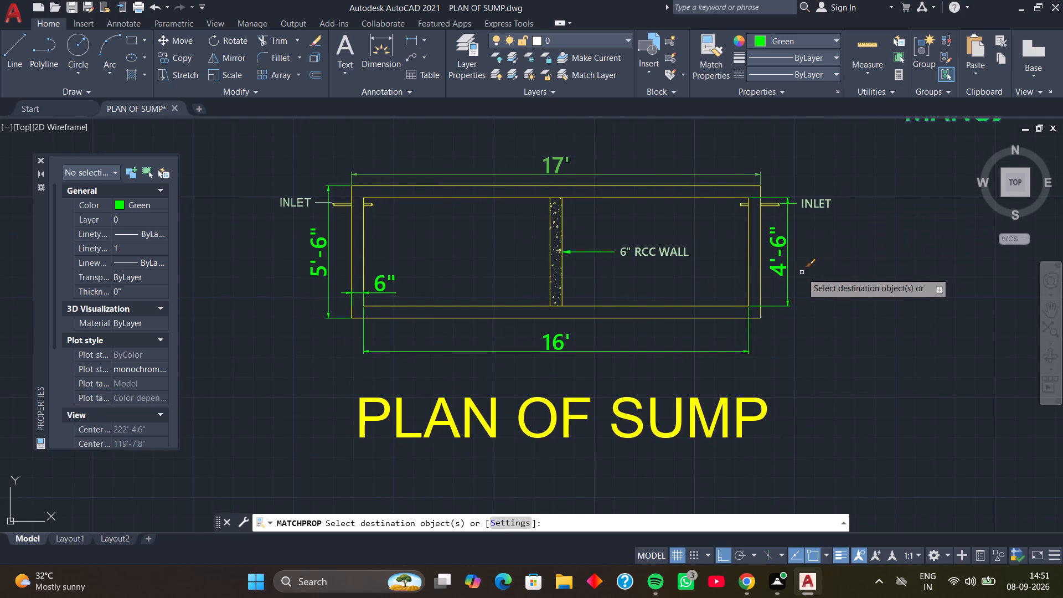
left_click(303, 199)
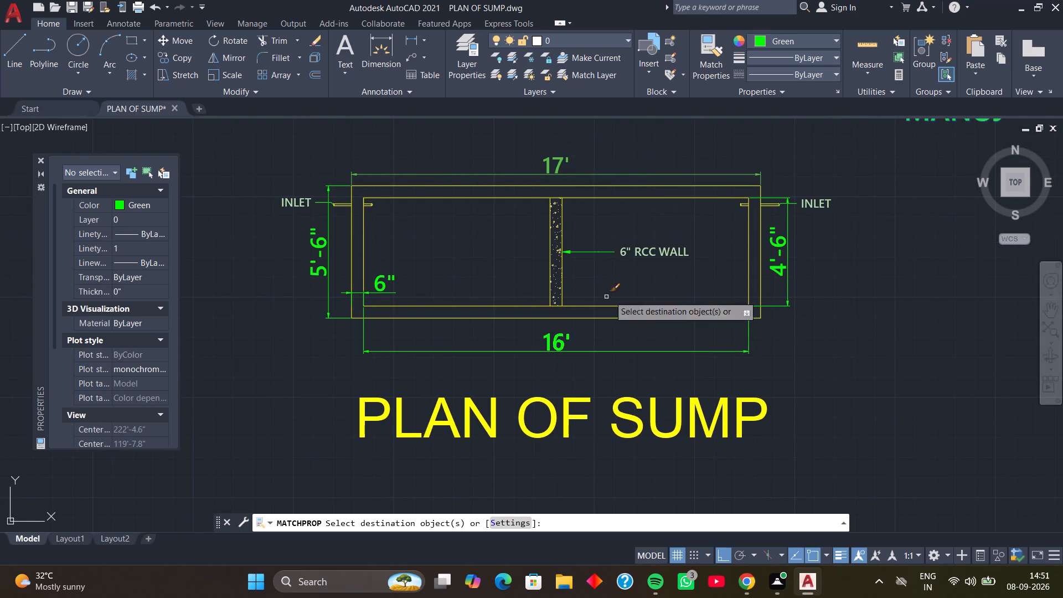
scroll(708, 244, "down", 2)
middle_click_drag(703, 206, 627, 327)
scroll(641, 276, "up", 3)
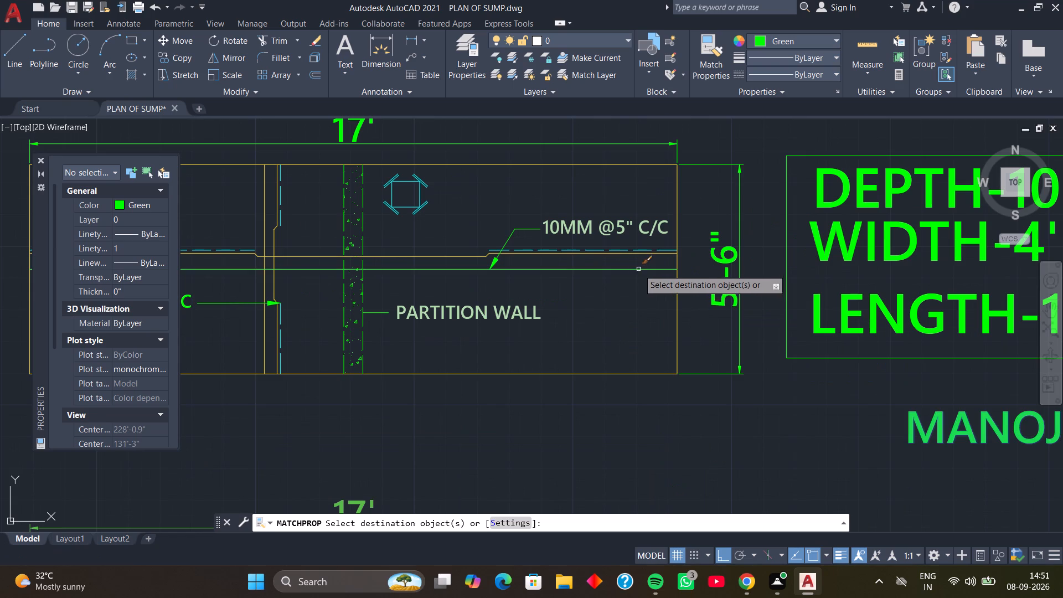
scroll(648, 282, "down", 2)
middle_click_drag(633, 279, 586, 274)
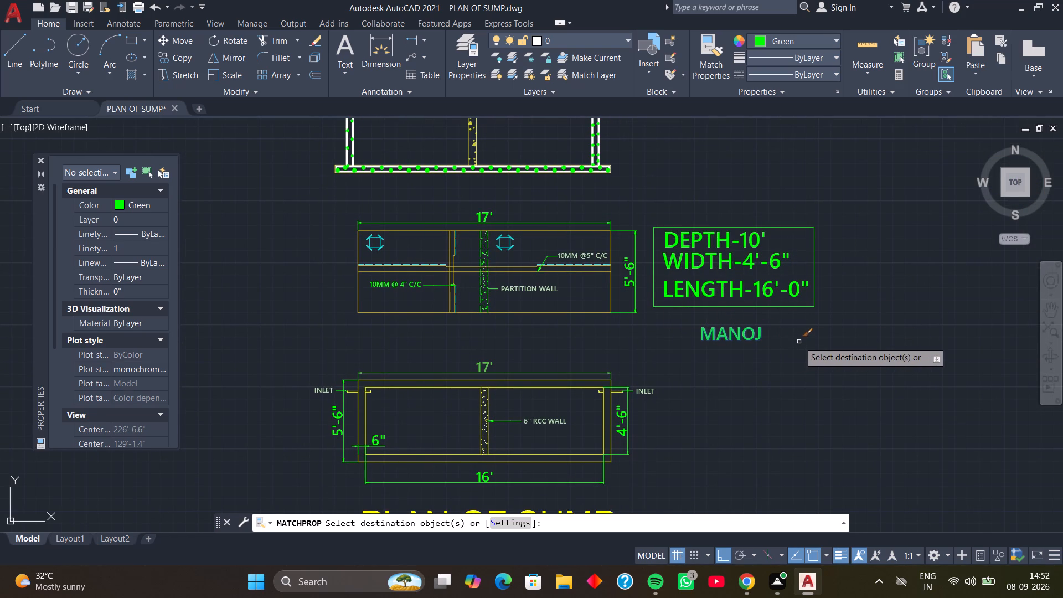
key("Escape")
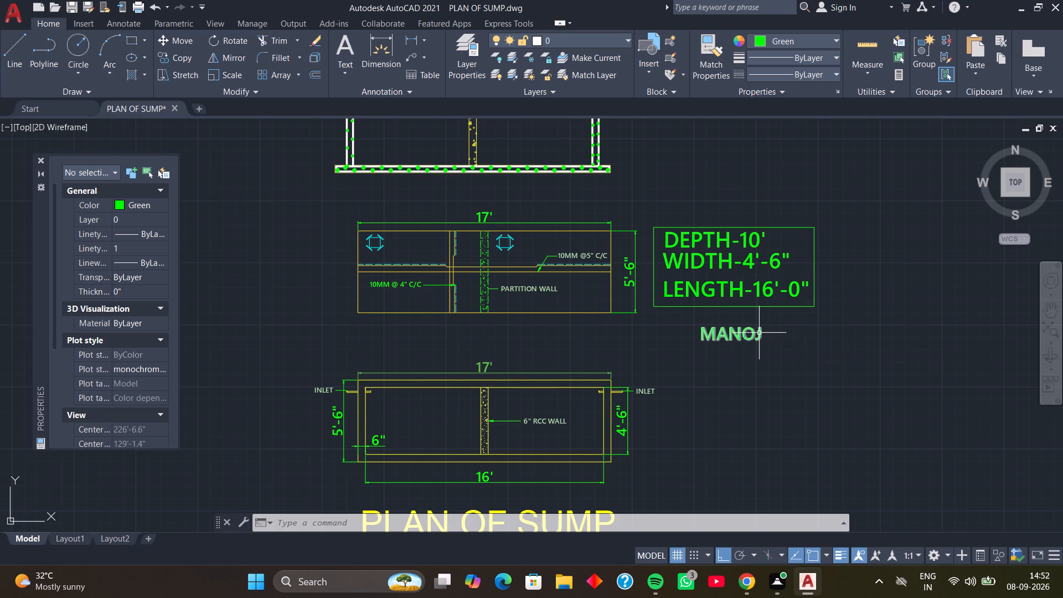
Delete the MANOJ sample text below the note box.
left_click(759, 333)
key("Delete")
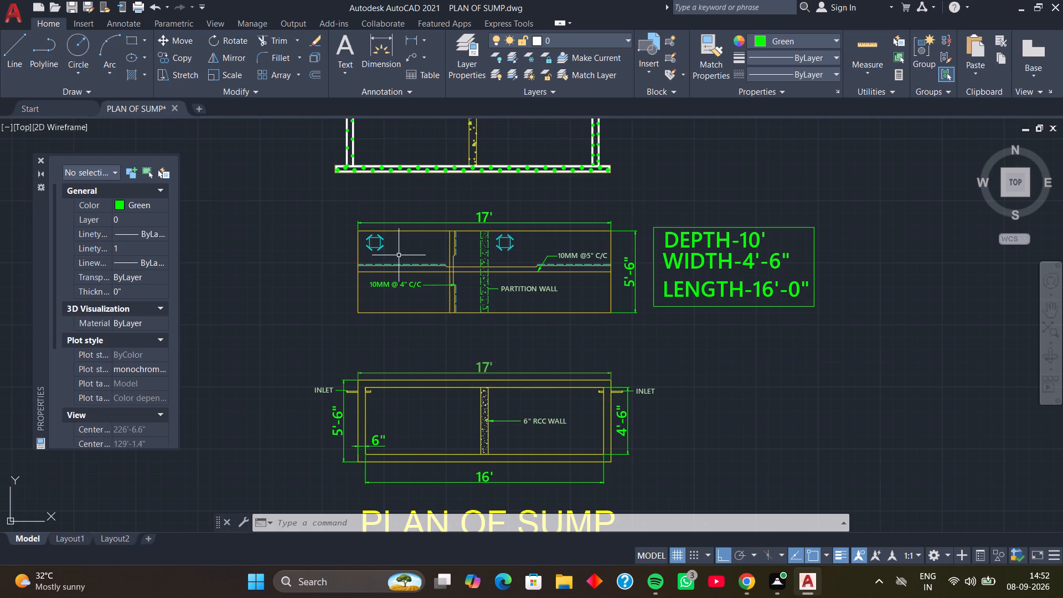
Examine the restyled labels in both plans and the note box beside them.
scroll(401, 249, "up", 2)
middle_click_drag(395, 245, 487, 290)
scroll(463, 276, "up", 1)
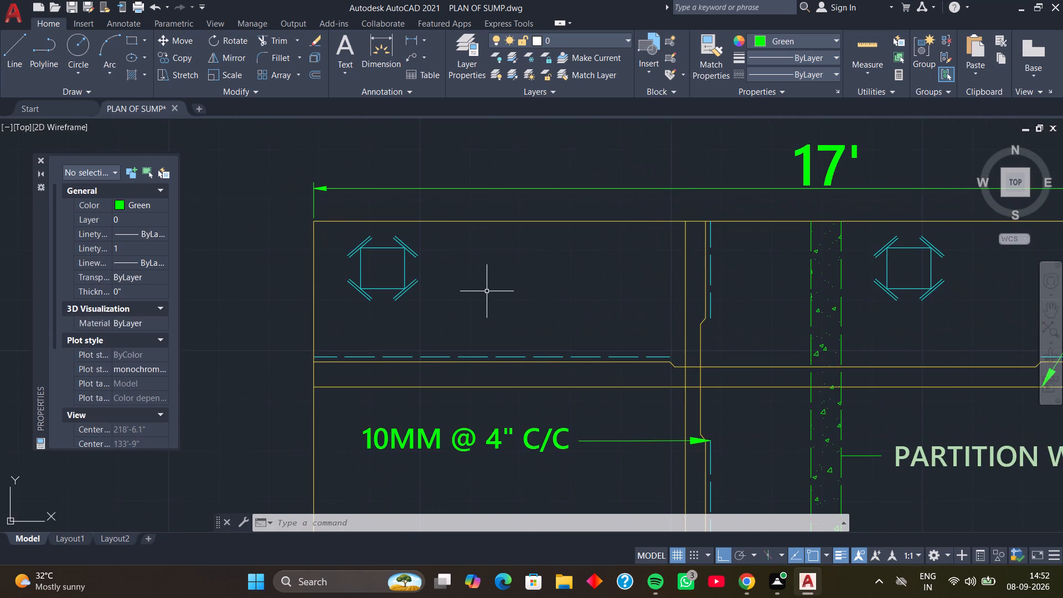
middle_click_drag(453, 283, 500, 283)
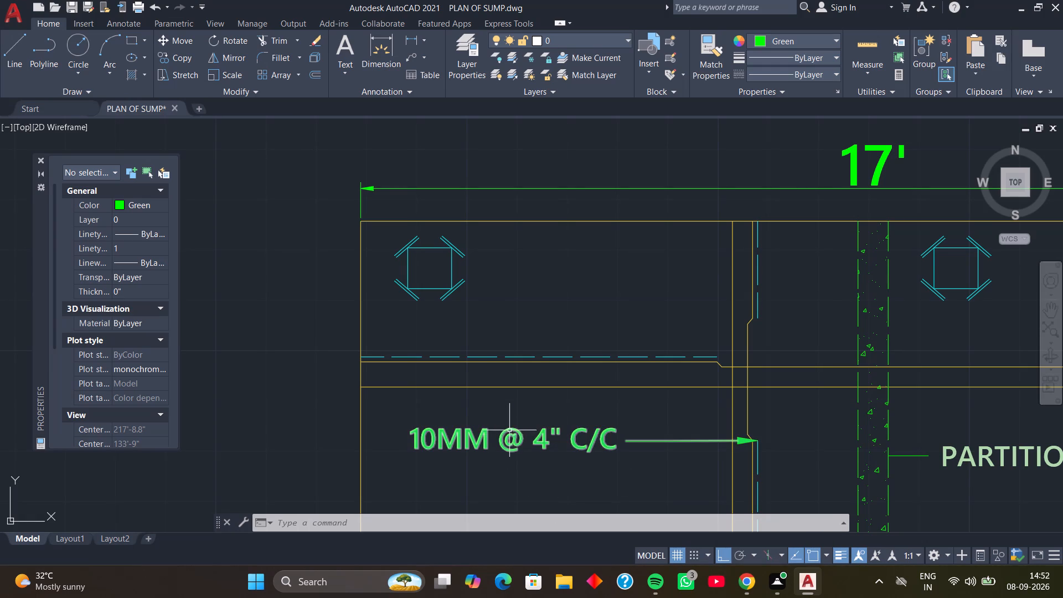
scroll(476, 400, "down", 2)
middle_click_drag(509, 409, 492, 394)
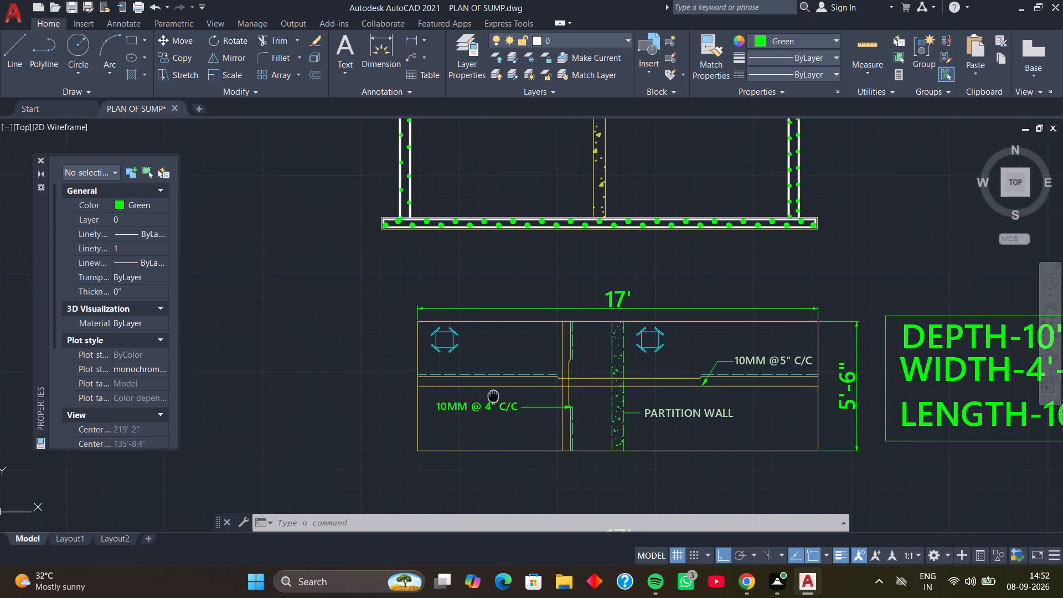
middle_click_drag(492, 394, 487, 344)
middle_click_drag(533, 385, 445, 347)
scroll(551, 382, "down", 1)
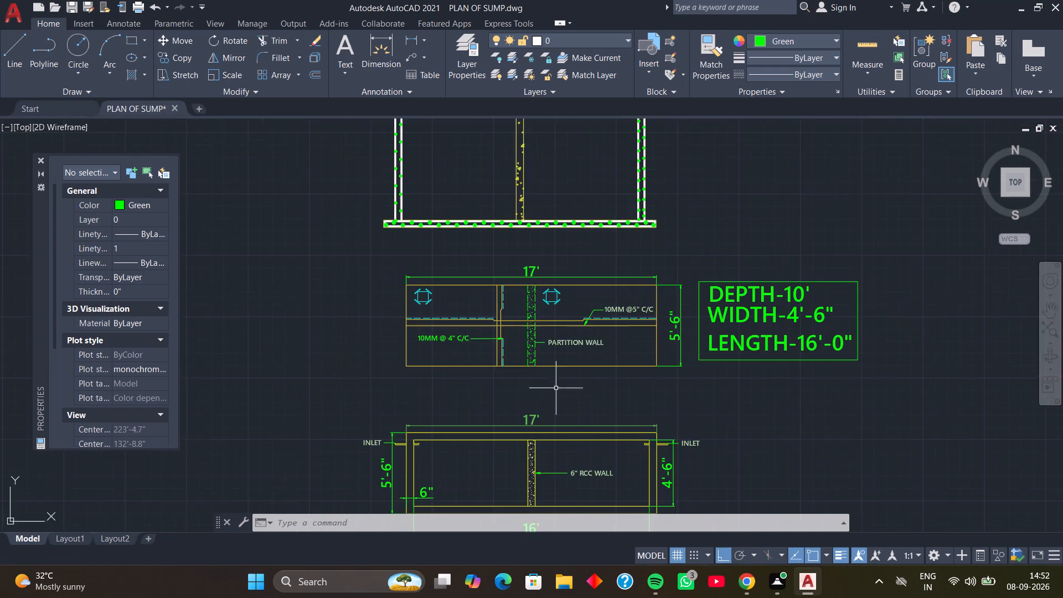
middle_click_drag(563, 391, 447, 357)
middle_click_drag(616, 367, 520, 364)
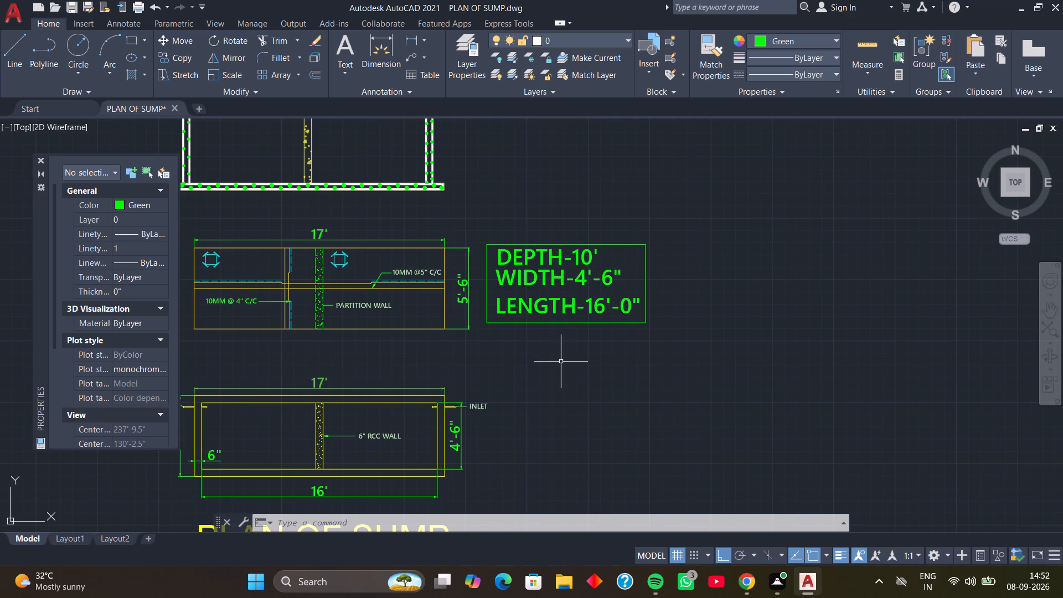
middle_click_drag(551, 363, 487, 399)
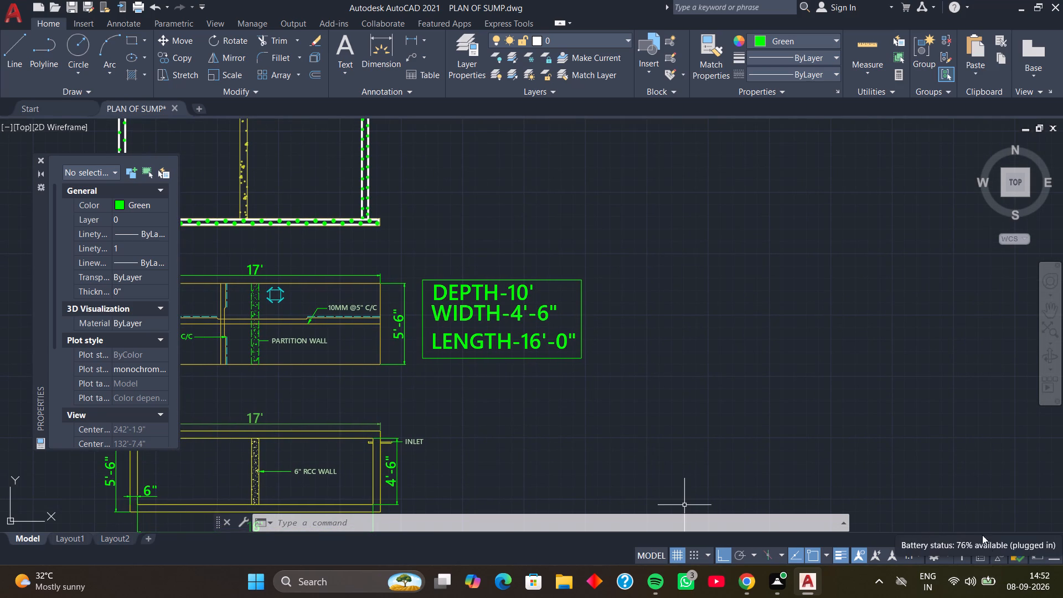
Examine the sump section, both plans and the cyan square opening beside the partition wall in the upper plan.
scroll(528, 428, "down", 1)
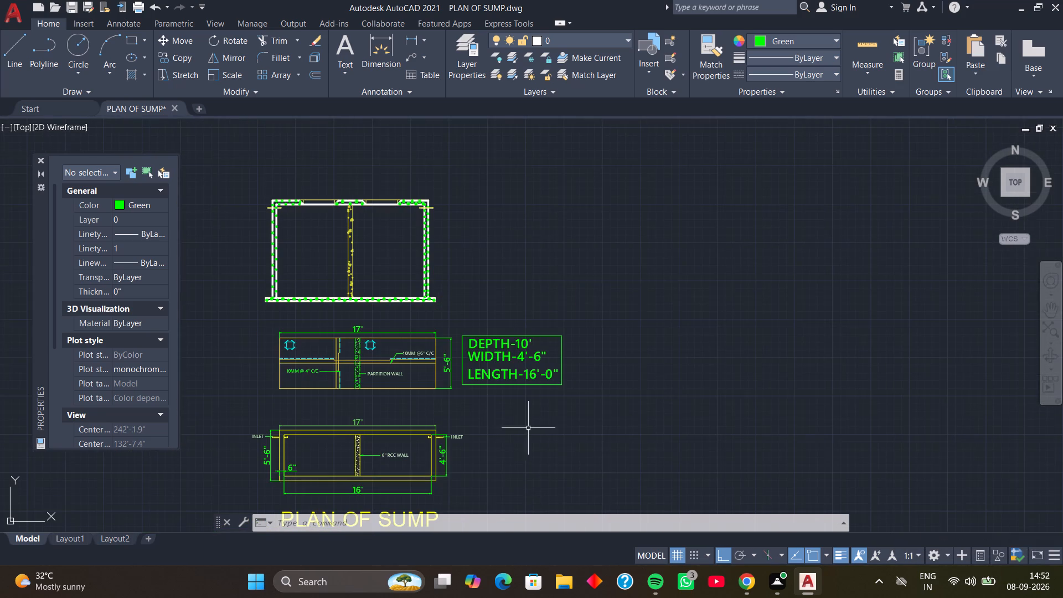
middle_click_drag(509, 420, 558, 412)
middle_click_drag(513, 388, 539, 430)
middle_click_drag(540, 364, 542, 372)
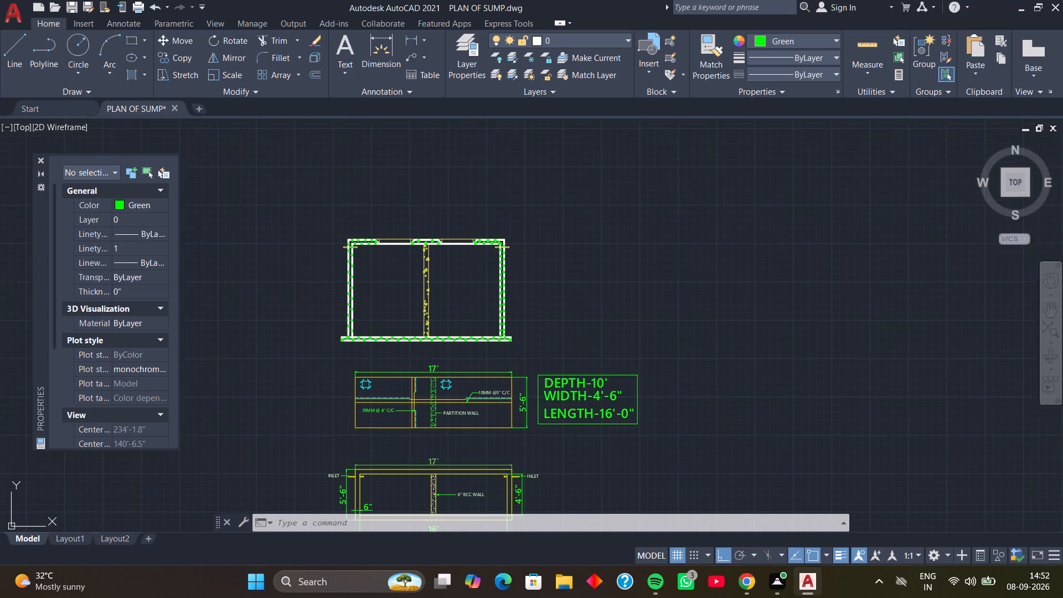
middle_click_drag(542, 372, 550, 384)
scroll(549, 380, "down", 1)
scroll(476, 320, "up", 4)
scroll(560, 306, "down", 2)
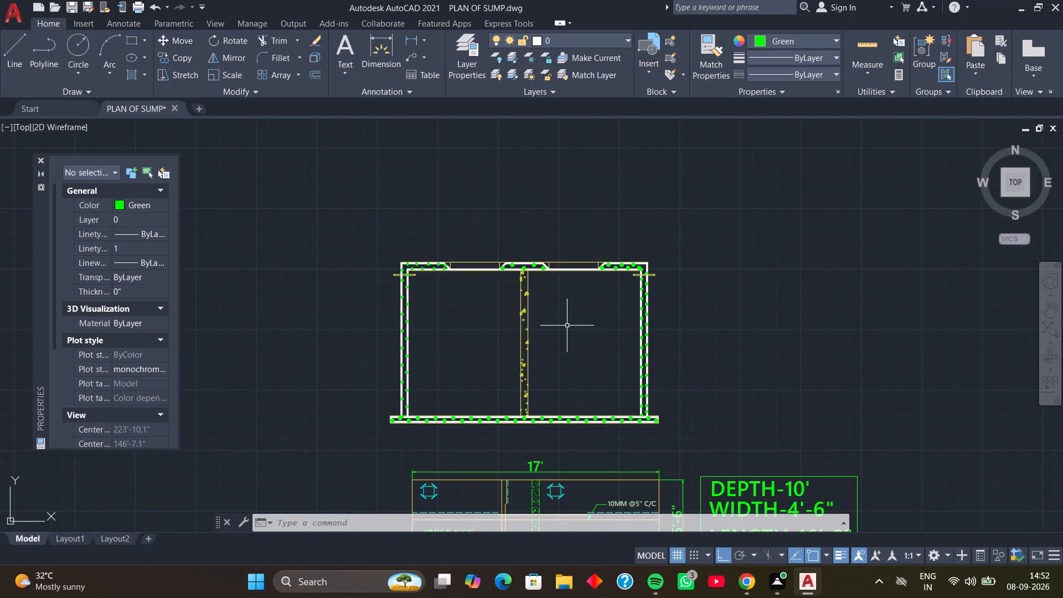
scroll(567, 326, "down", 1)
middle_click_drag(560, 353, 491, 269)
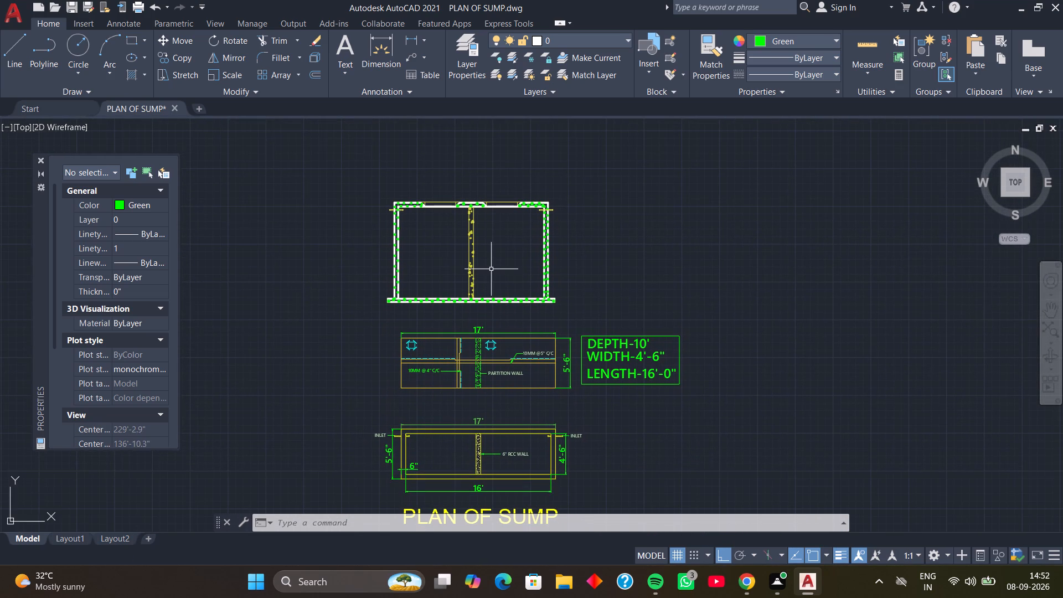
scroll(496, 351, "up", 5)
middle_click_drag(490, 341, 520, 346)
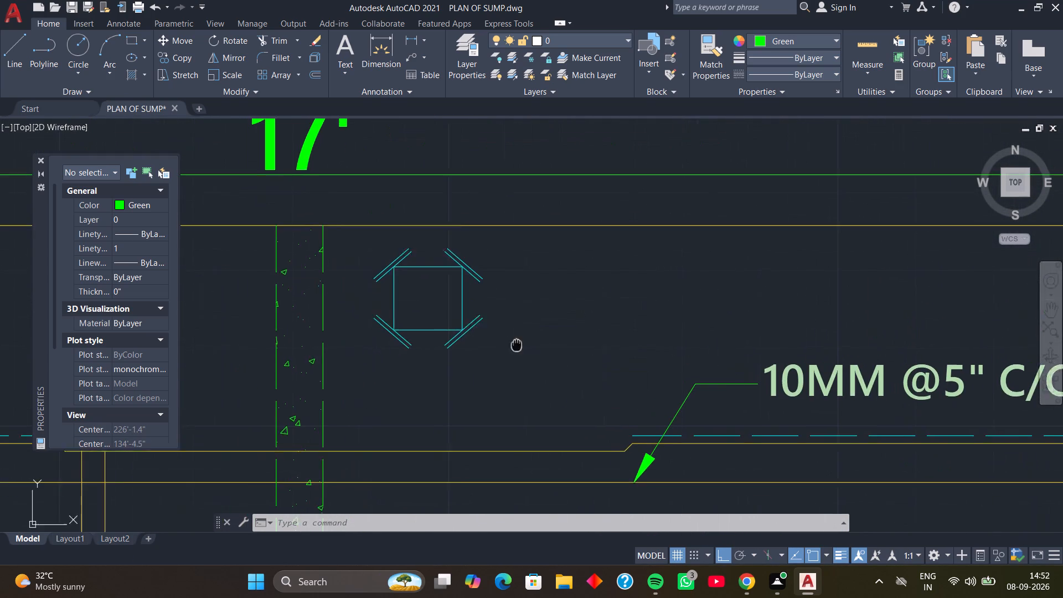
middle_click_drag(520, 346, 543, 350)
middle_click_drag(530, 322, 565, 327)
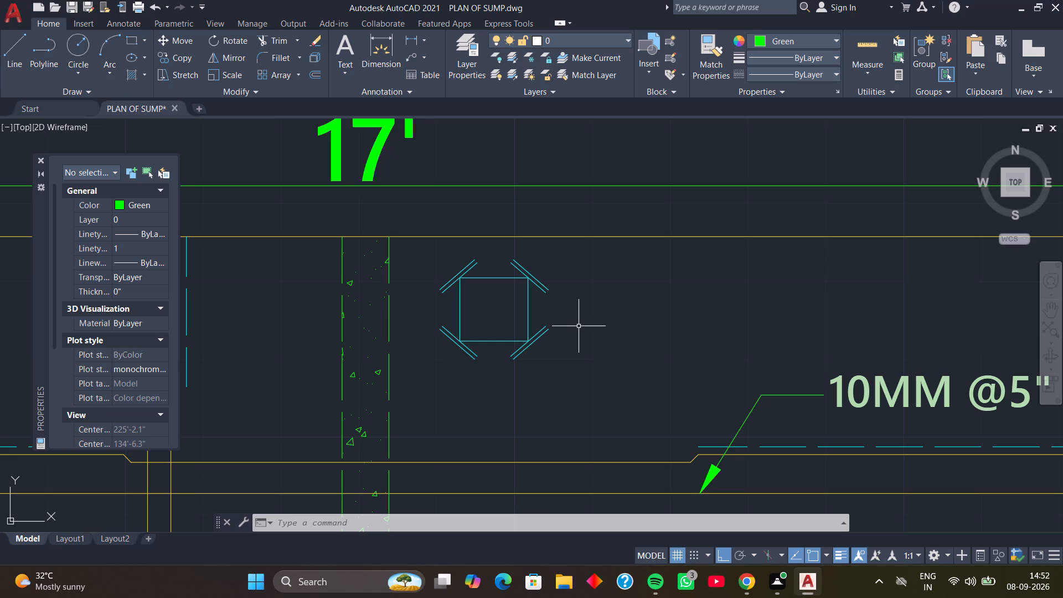
scroll(707, 337, "down", 5)
middle_click_drag(736, 363, 706, 344)
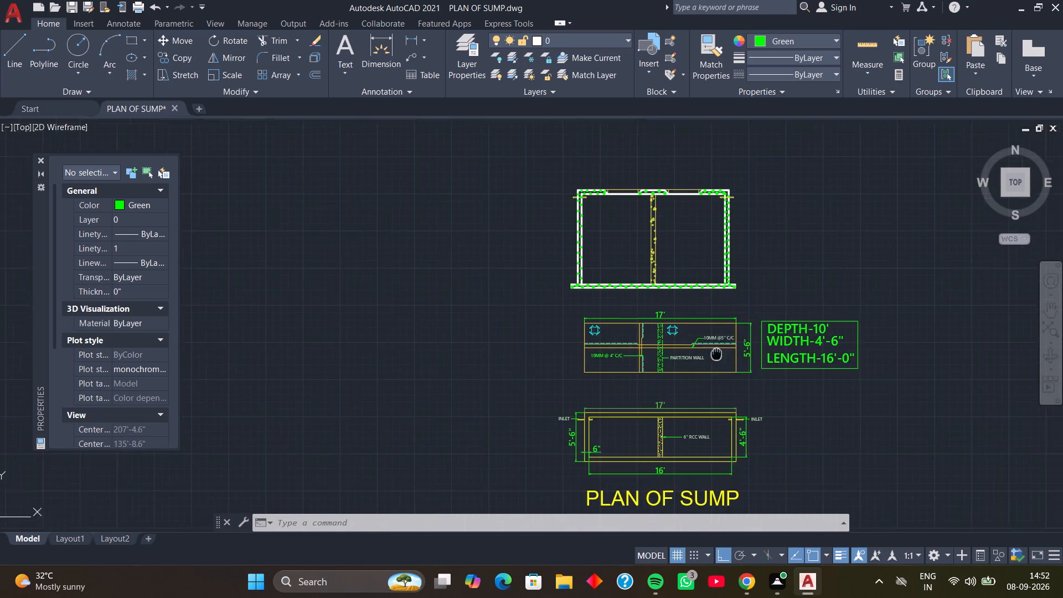
middle_click_drag(706, 344, 659, 292)
Add single-line text SUMP BOTTOM SLAB THK:6" below the note box, about 2'-4" high with 0 rotation.
scroll(707, 341, "up", 3)
middle_click_drag(713, 302, 651, 339)
type("DT")
key("space")
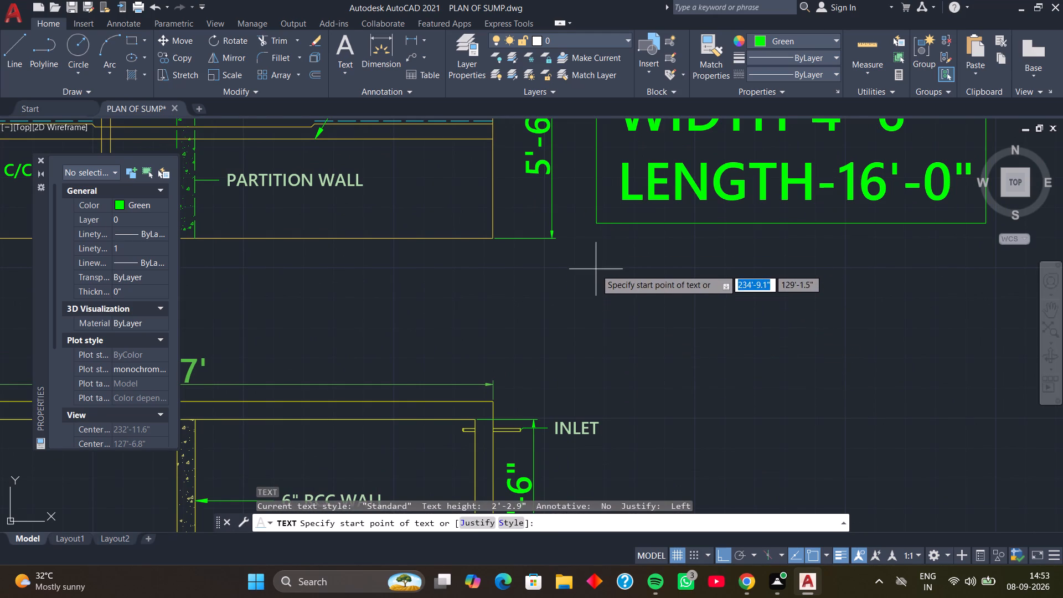
left_click(596, 269)
left_click(592, 354)
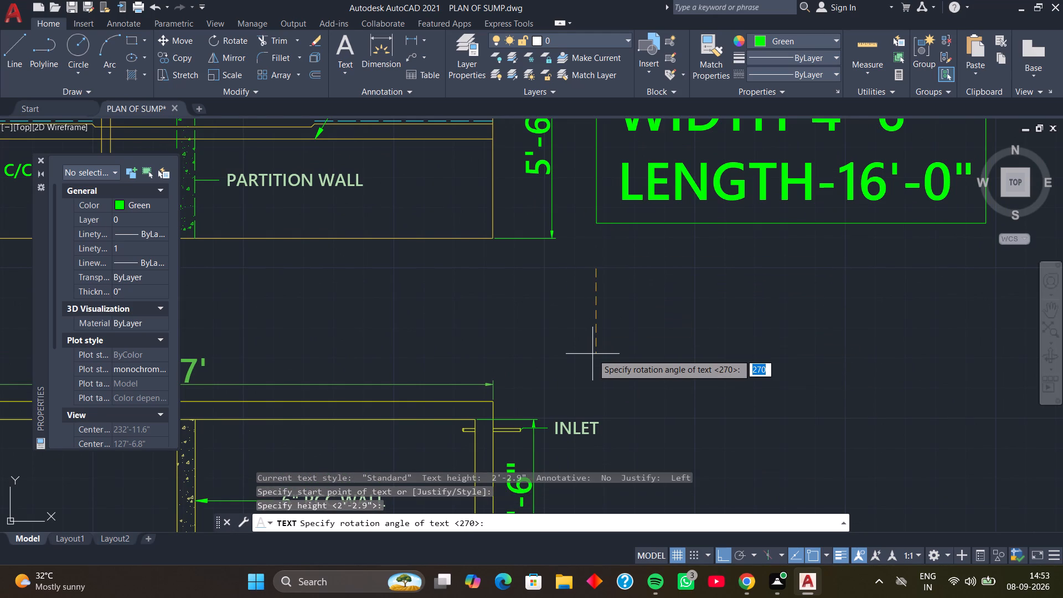
key("0")
key("Return")
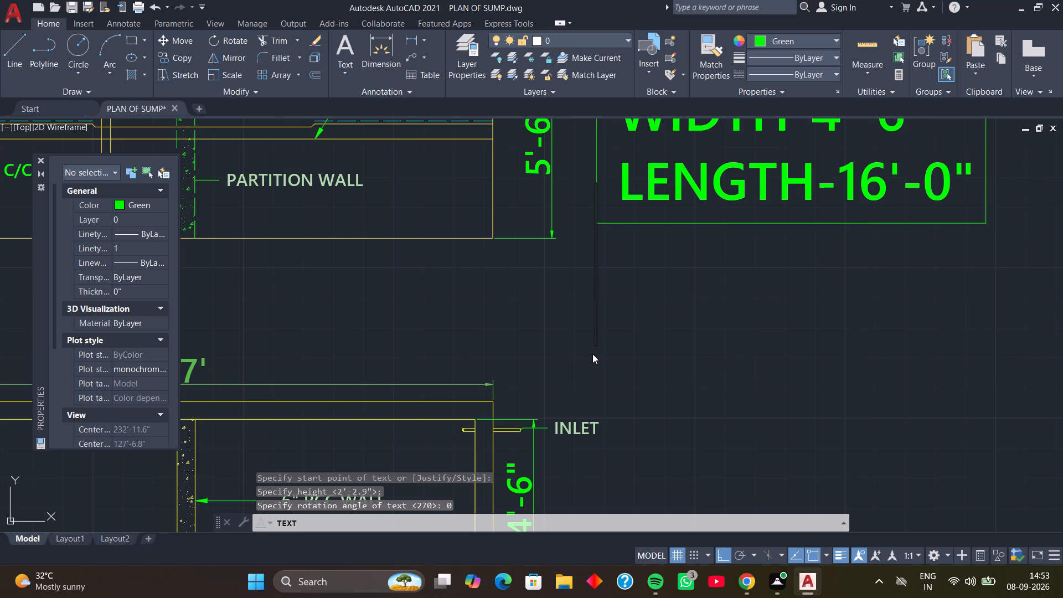
key("s")
key("u")
key("m")
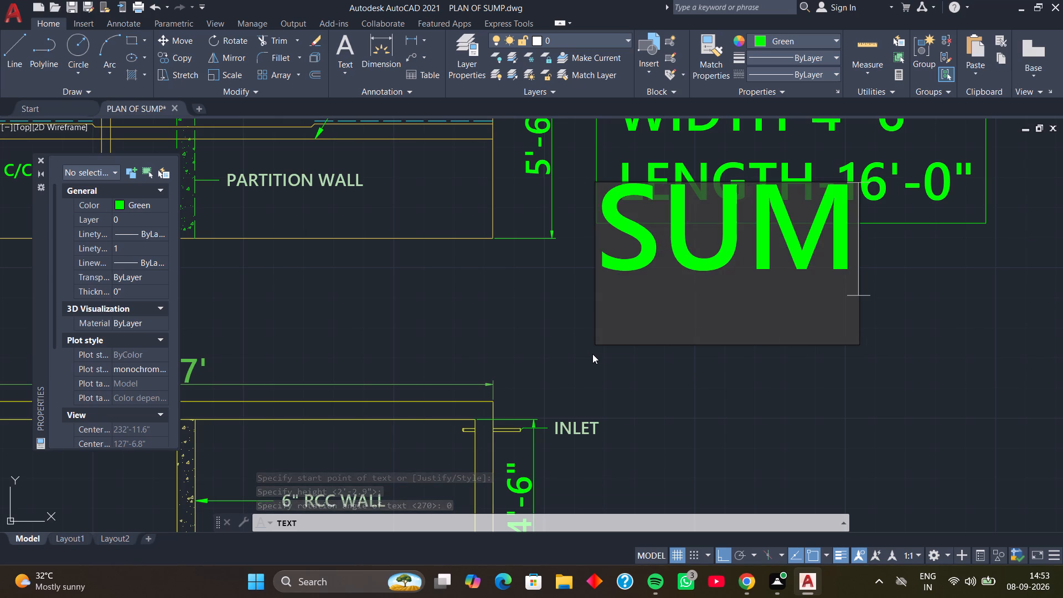
key("p")
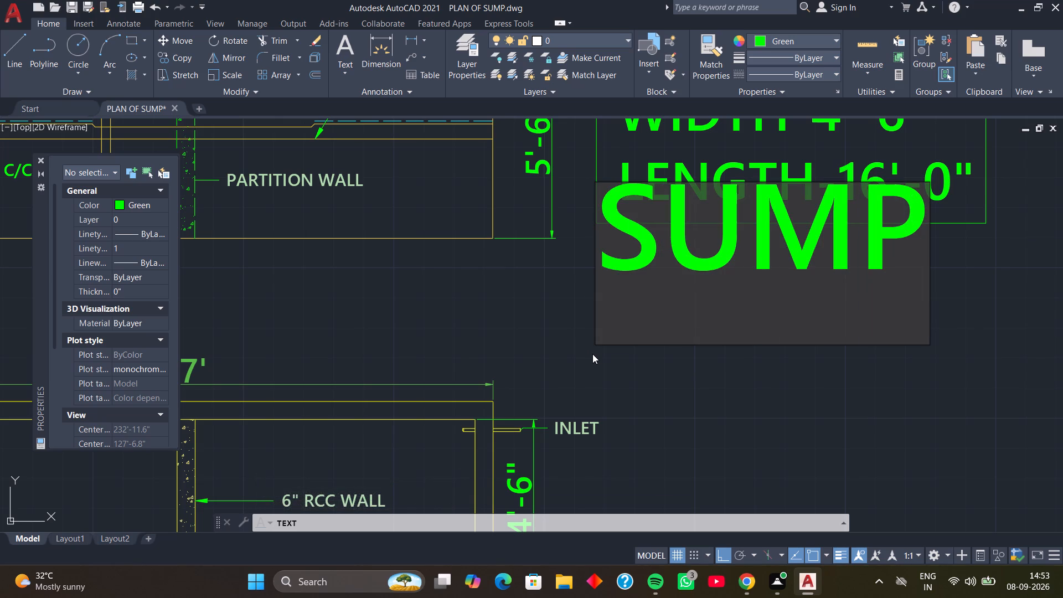
key("space")
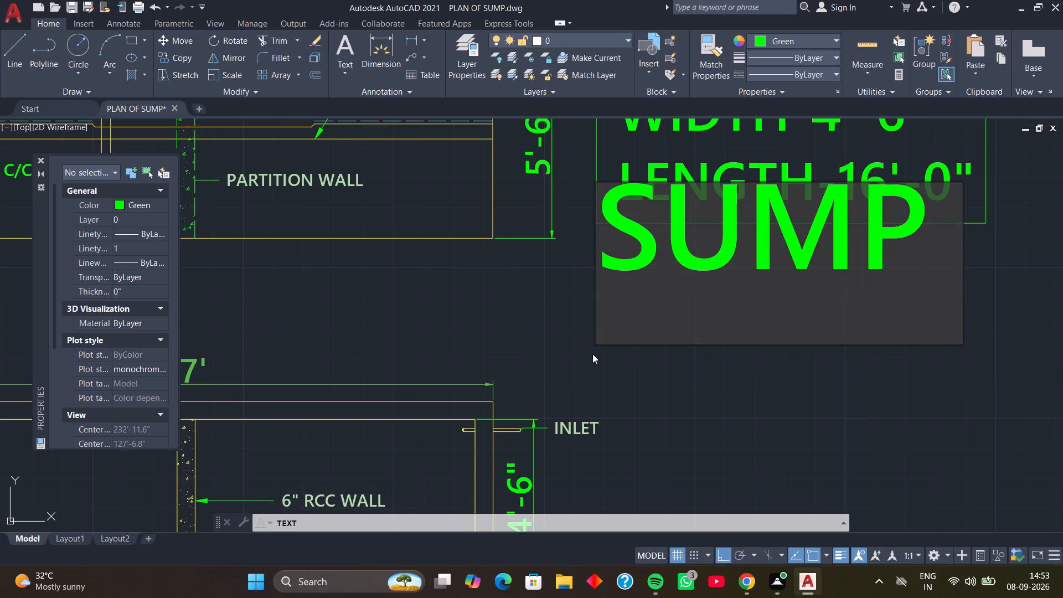
type("BOTTO")
key("m")
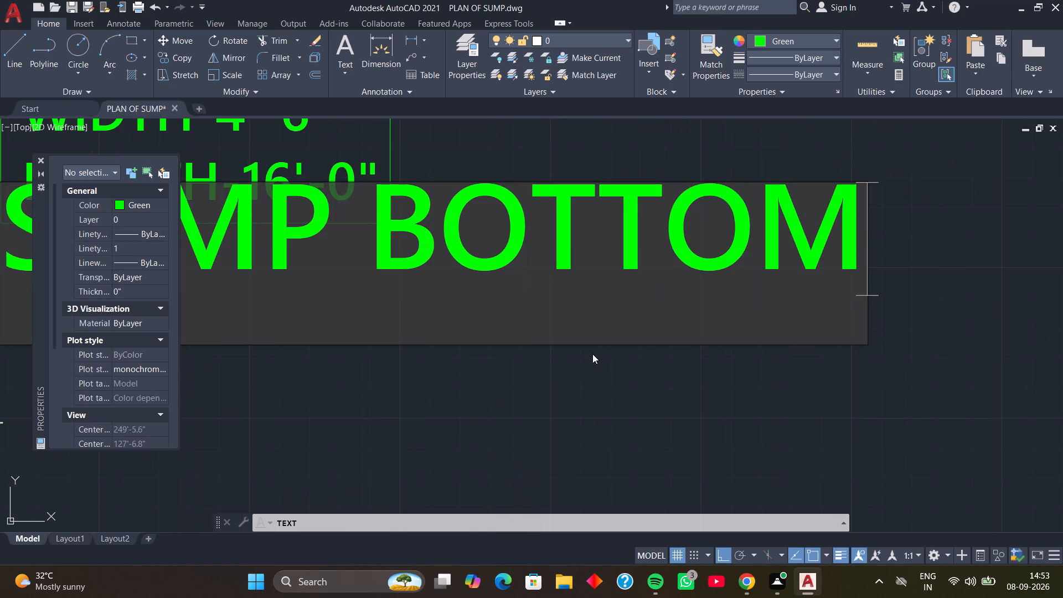
key("space")
type("SLA")
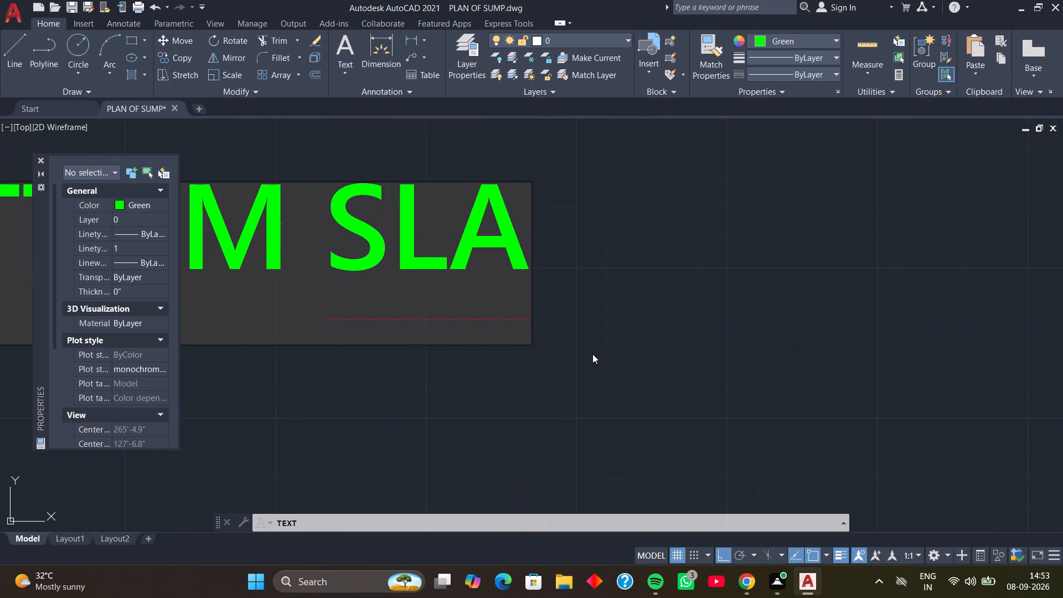
key("b")
key("space")
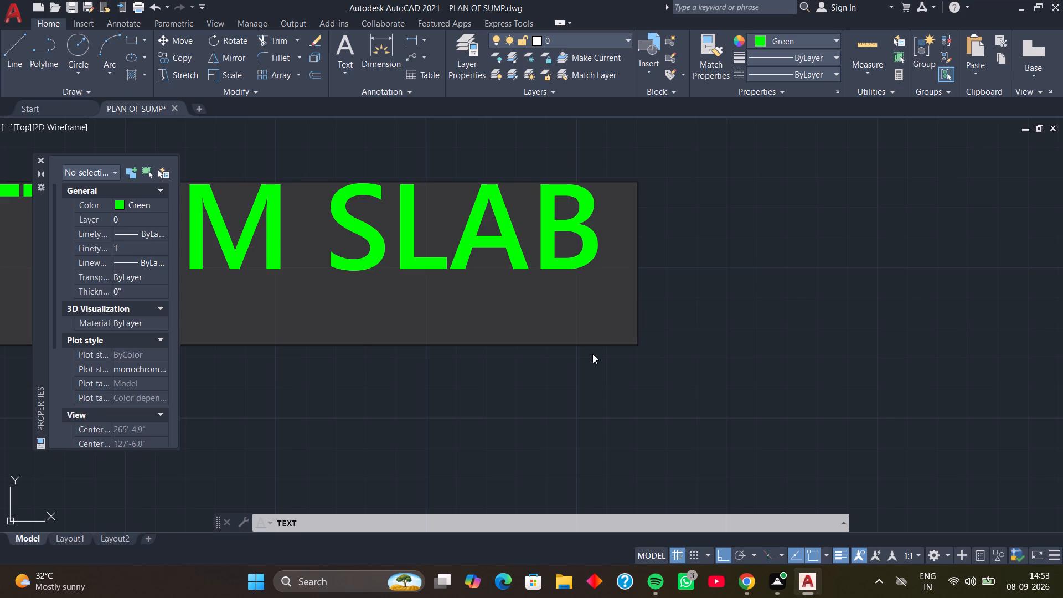
type("THK")
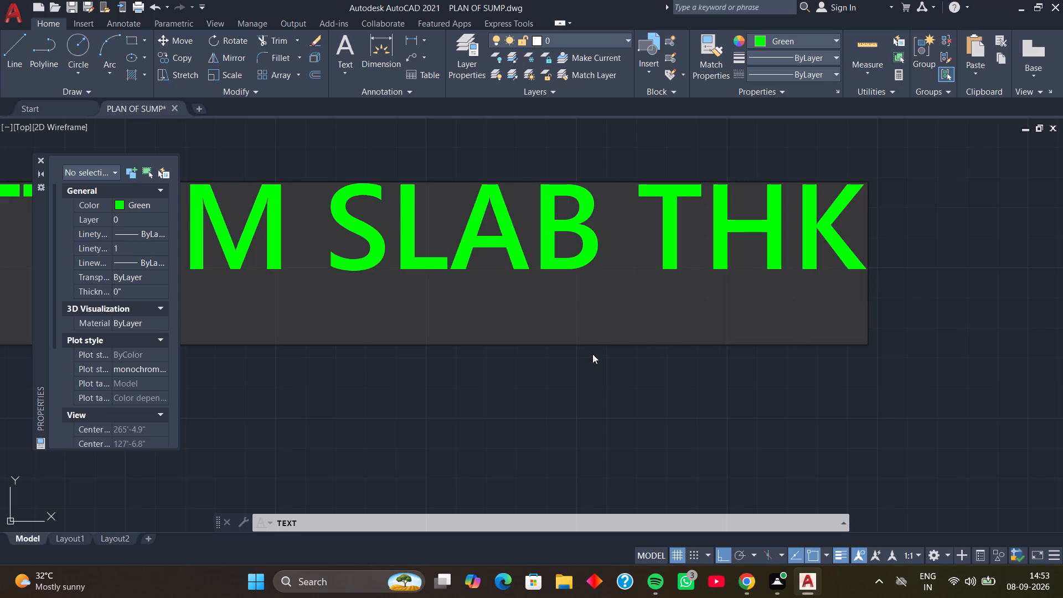
key("shift+colon")
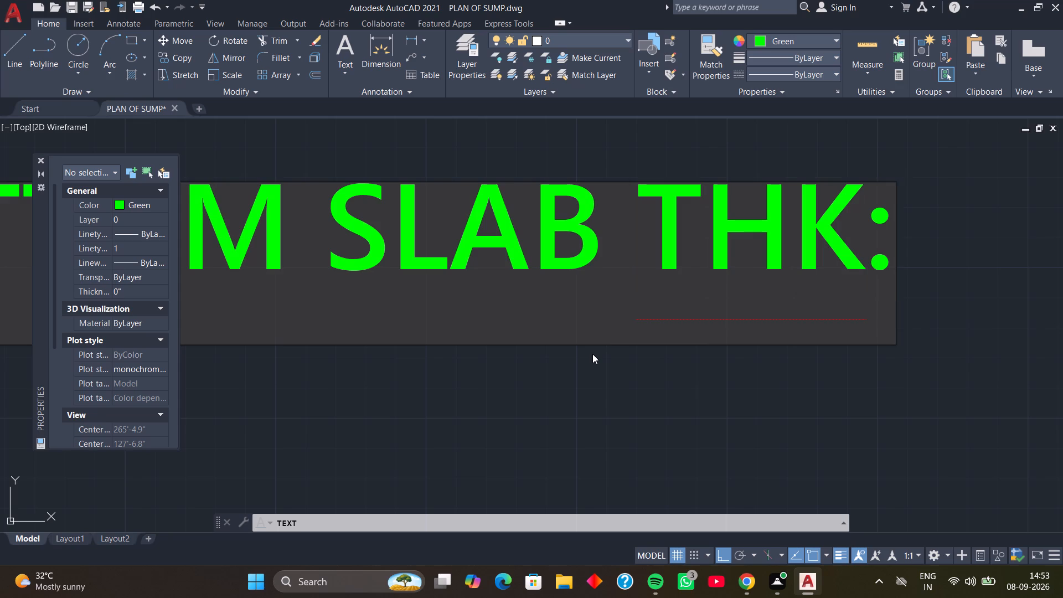
key("6")
key("shift+quotedbl")
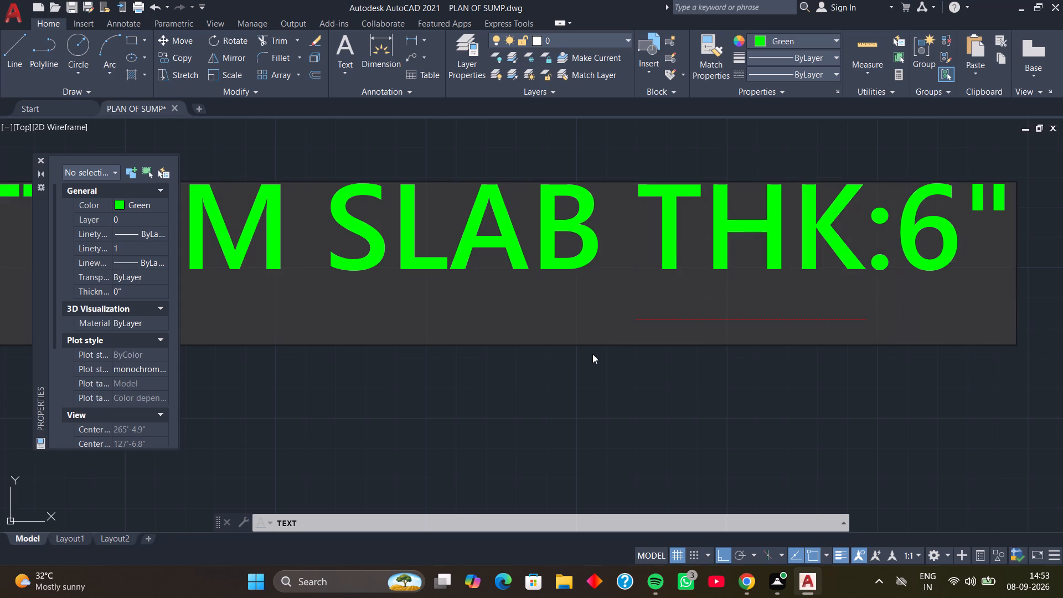
key("Return")
key("Return")
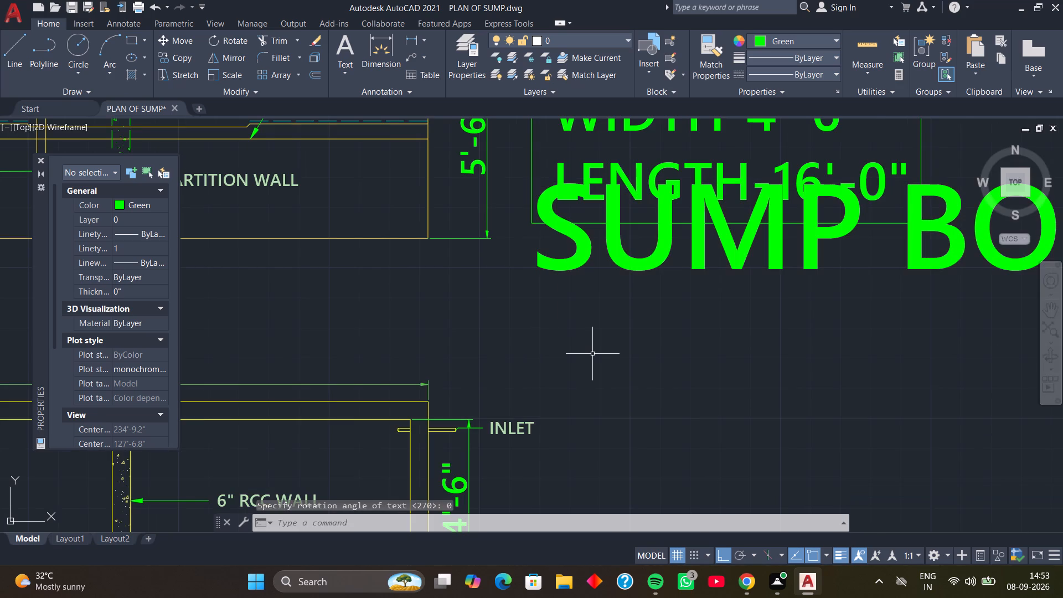
Set the SUMP BOTTOM SLAB THK:6" text height to 10".
left_click(659, 261)
left_click(636, 265)
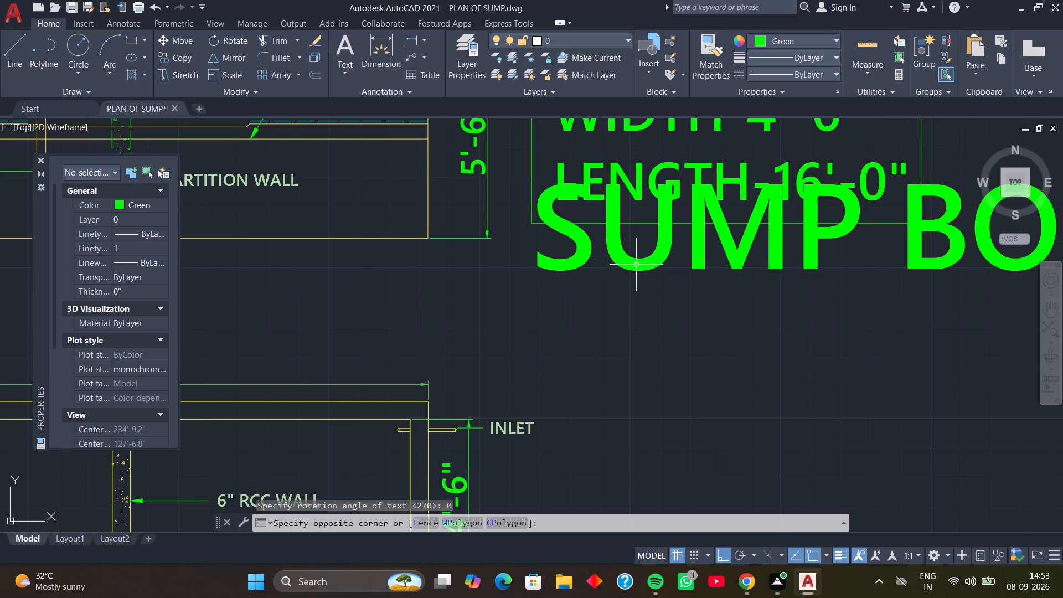
left_click(632, 267)
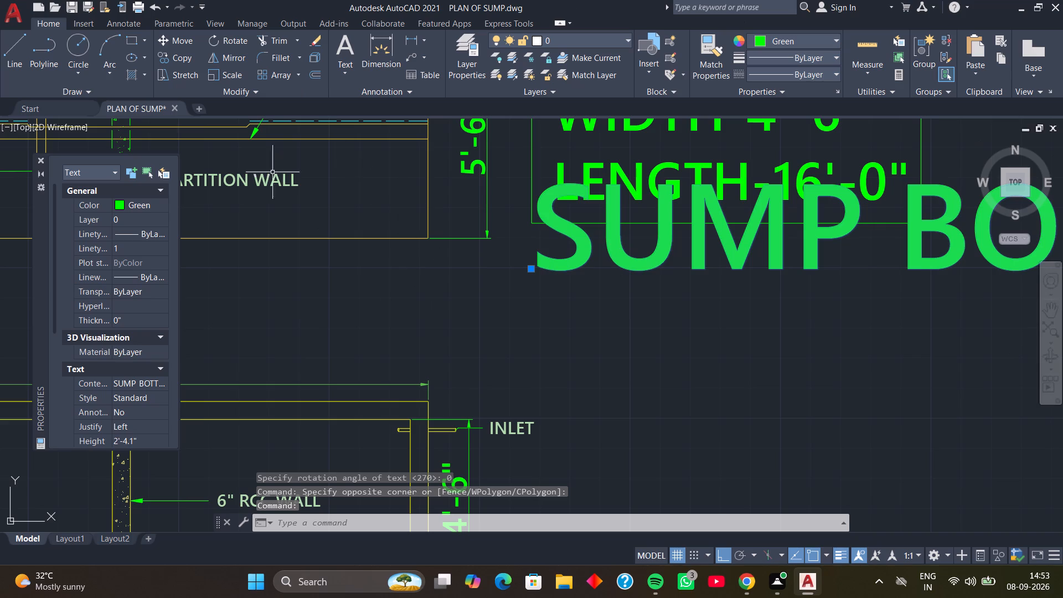
scroll(118, 310, "down", 2)
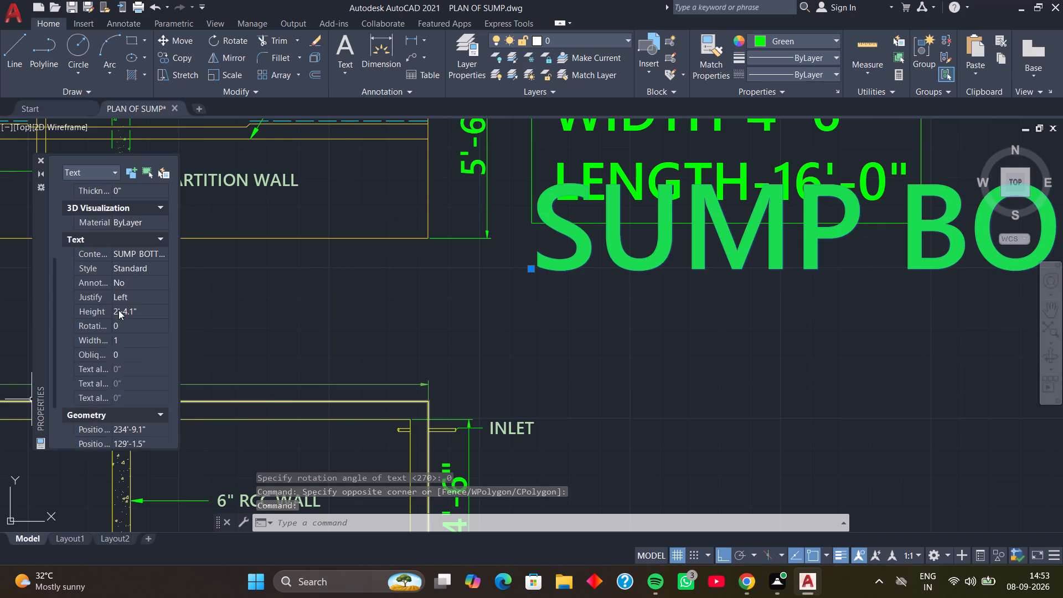
left_click(146, 315)
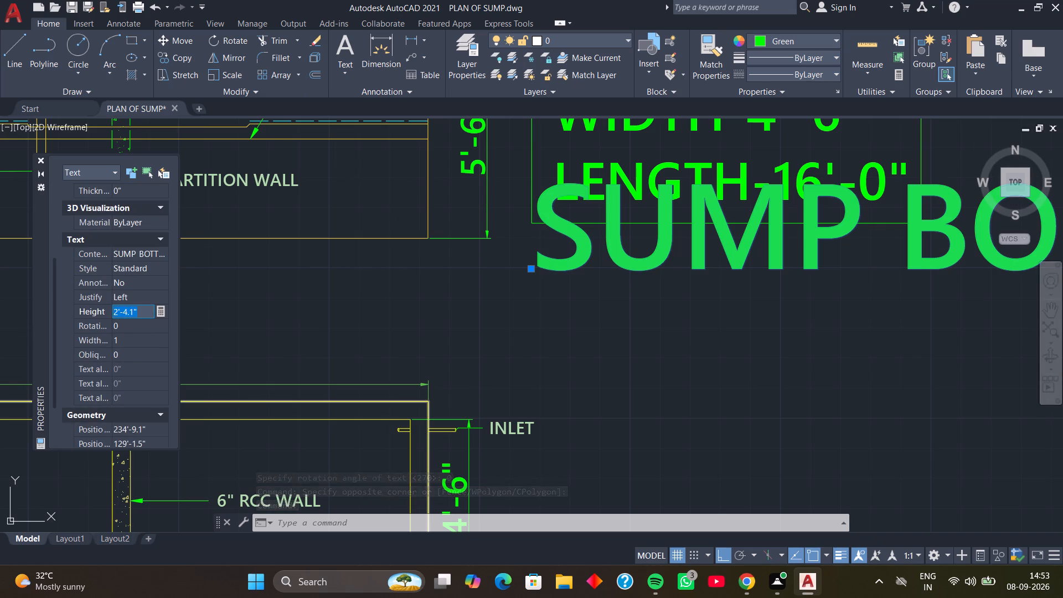
type("10")
key("Return")
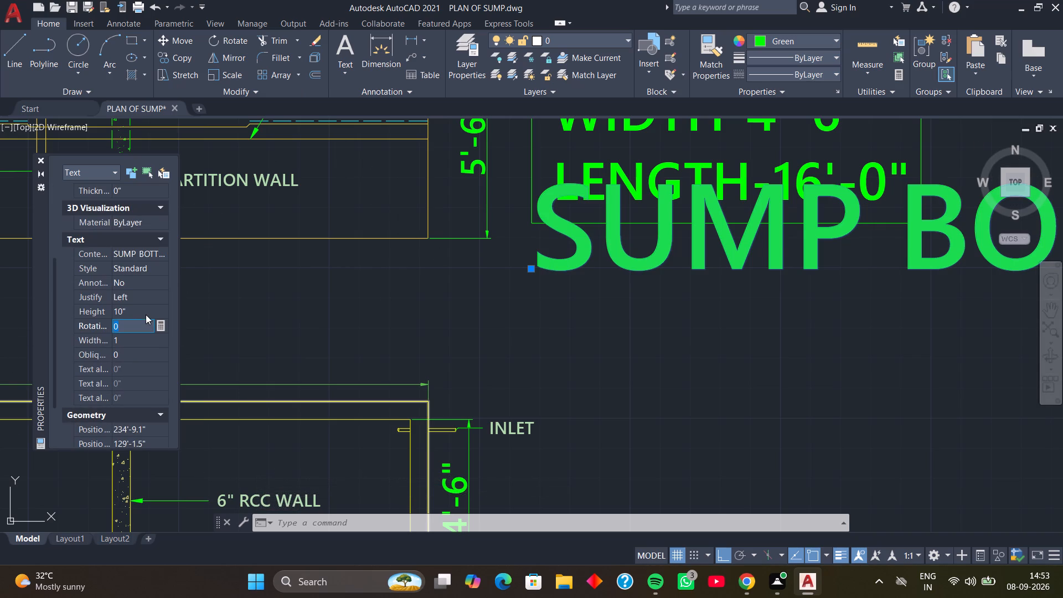
Shift the SUMP BOTTOM SLAB THK:6" text horizontally about 8" toward the plans, keeping it just below the note box.
scroll(427, 332, "down", 2)
middle_click_drag(456, 348, 436, 347)
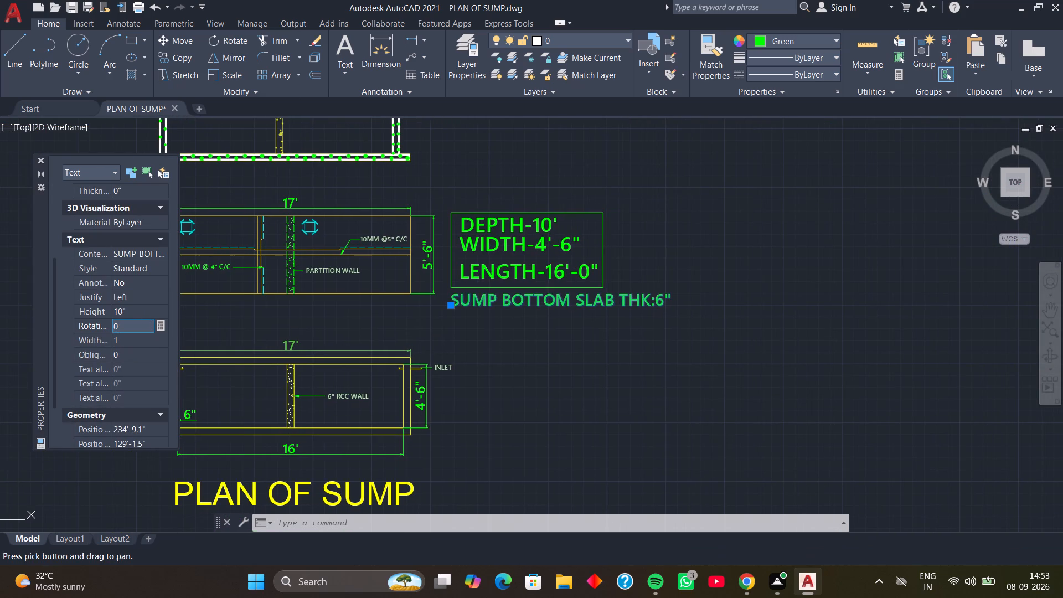
scroll(436, 336, "up", 2)
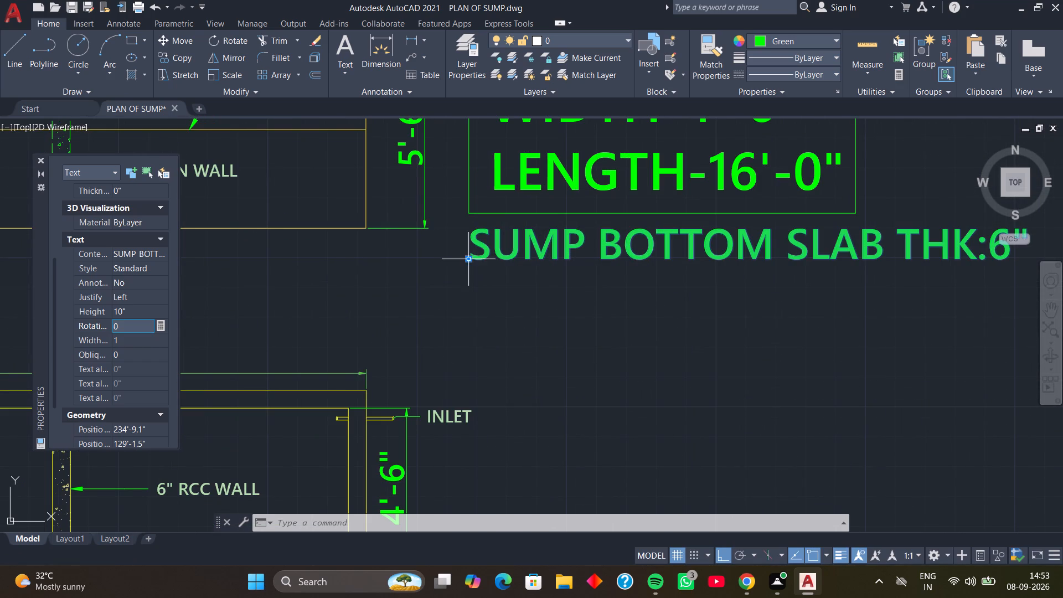
left_click(471, 259)
left_click(445, 265)
scroll(478, 288, "down", 3)
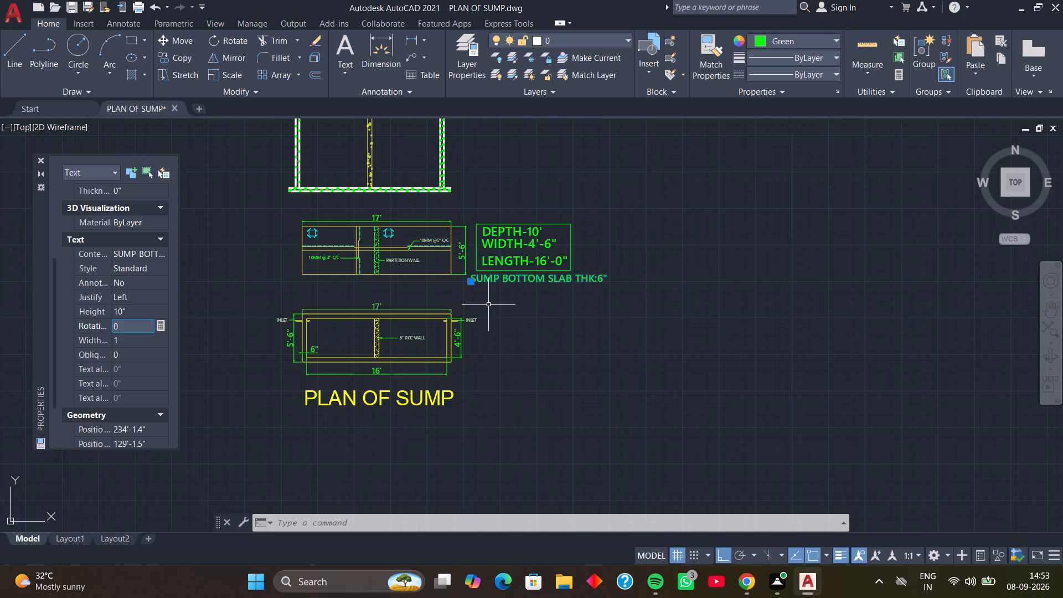
key("Escape")
Draw a horizontal line about 16'-1" long just beneath the SUMP BOTTOM SLAB THK:6" text as its underline.
middle_click_drag(500, 302, 491, 304)
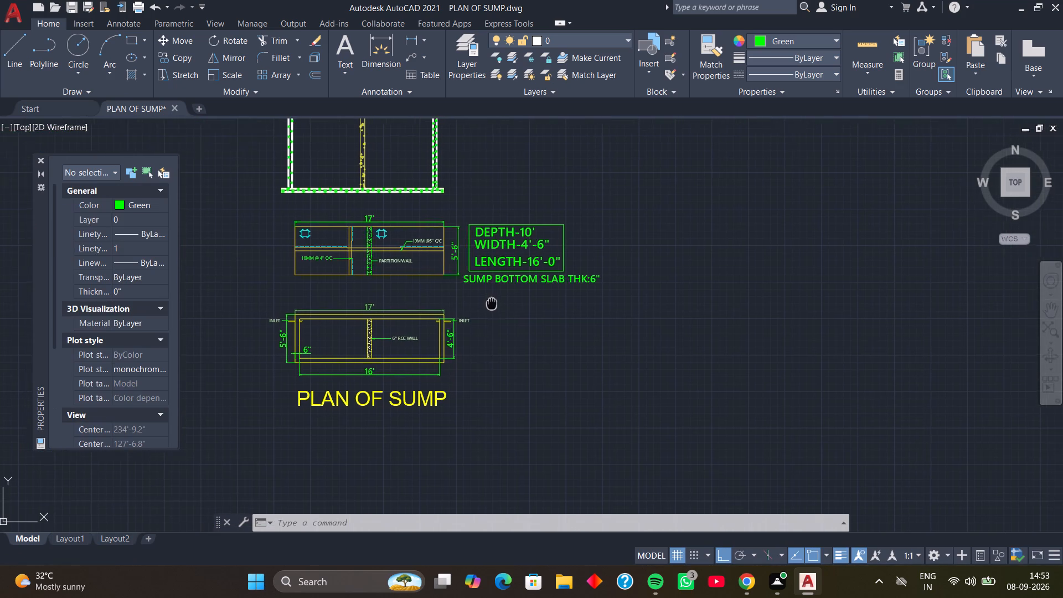
middle_click_drag(491, 304, 464, 324)
scroll(457, 309, "up", 2)
middle_click_drag(456, 307, 449, 321)
scroll(449, 321, "up", 1)
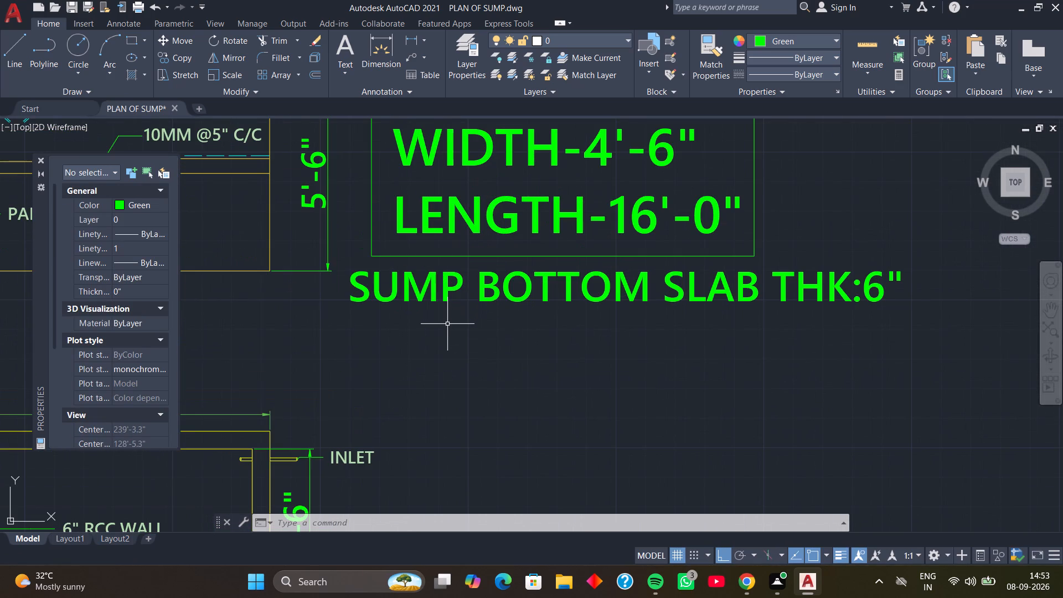
type("L")
key("space")
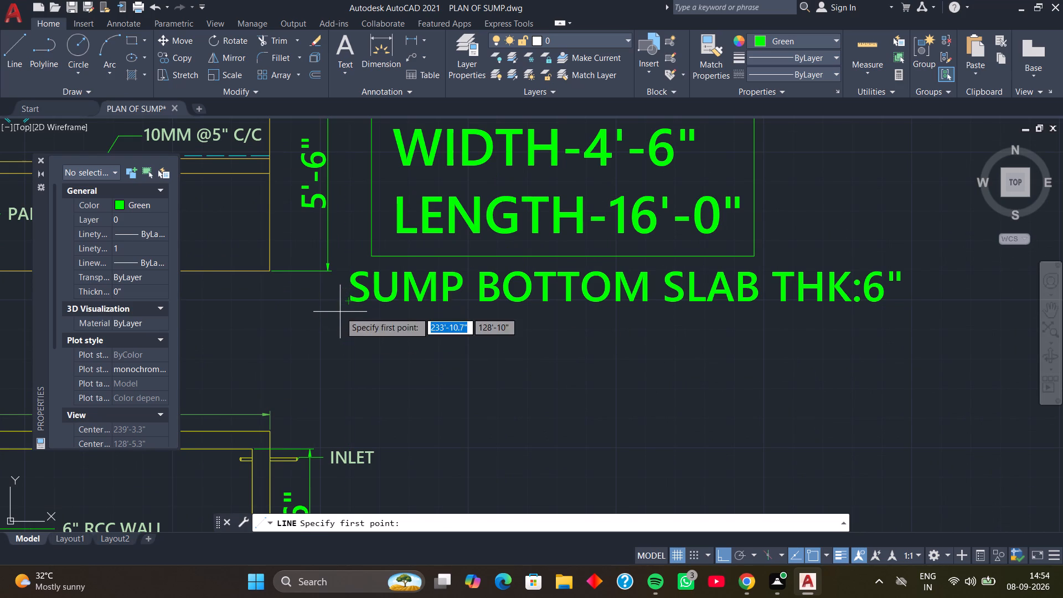
left_click(340, 312)
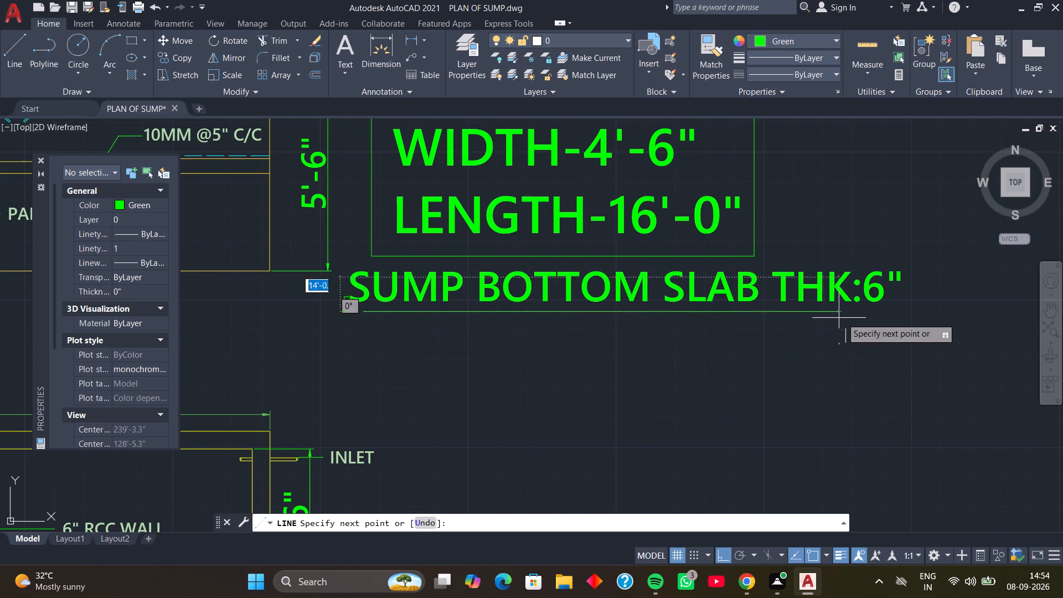
left_click(901, 311)
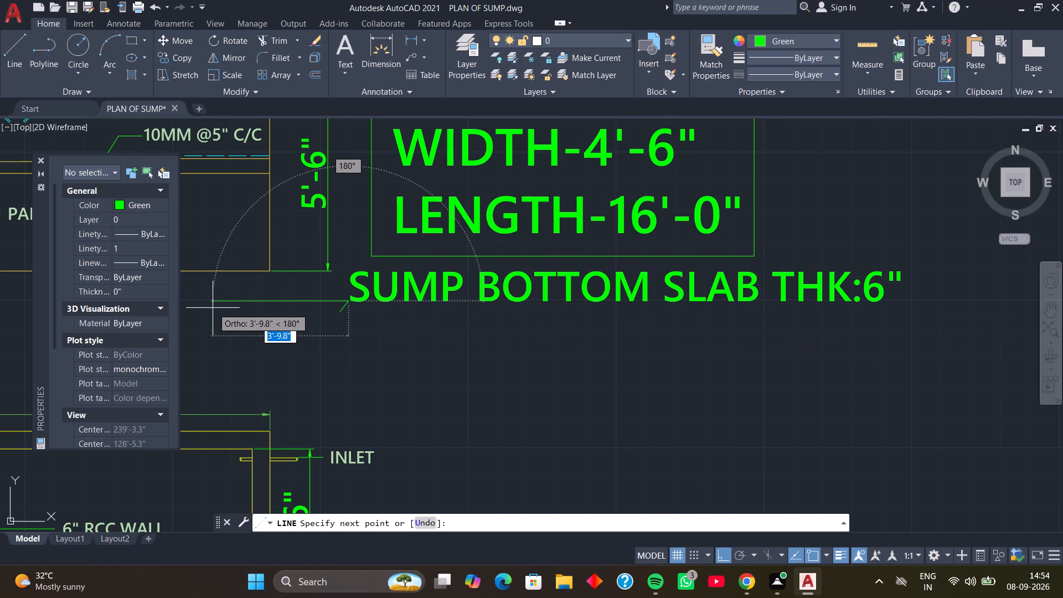
key("ctrl+z")
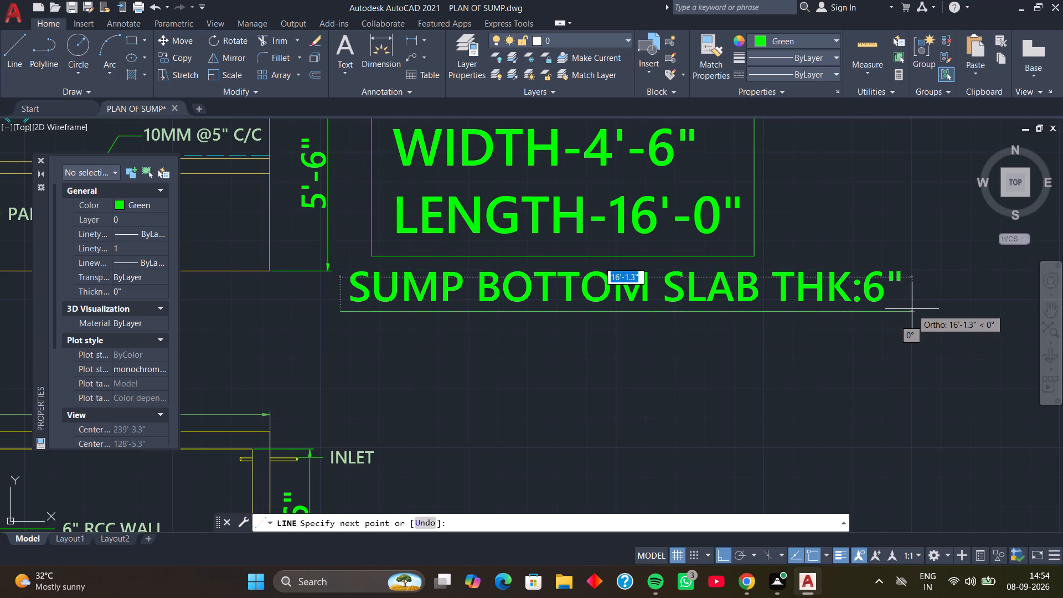
left_click(912, 310)
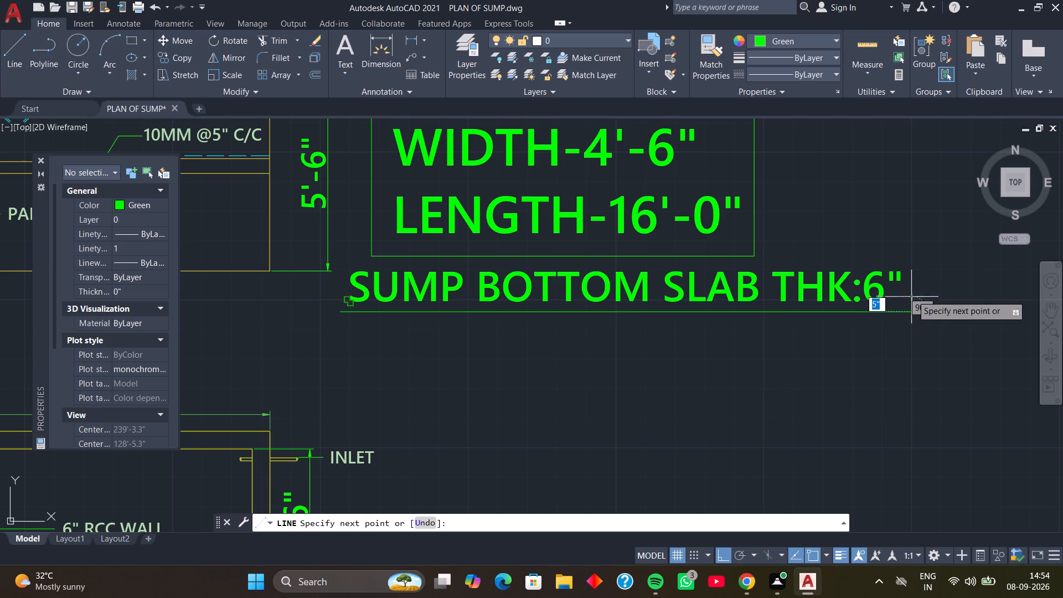
key("space")
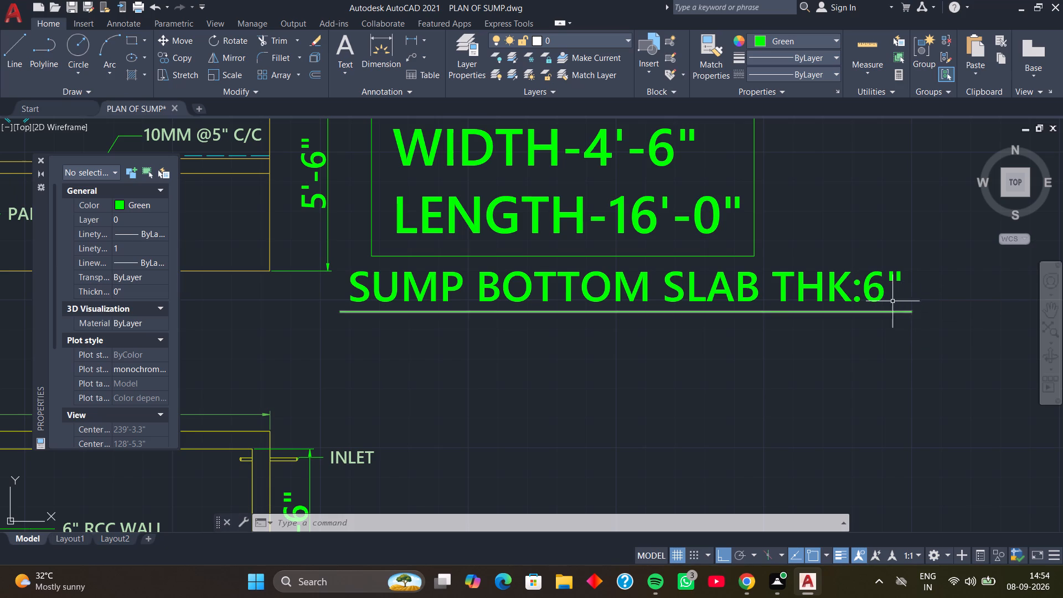
Set the lineweight of the line under the SUMP BOTTOM SLAB THK:6" text to 0.30 mm.
left_click(842, 313)
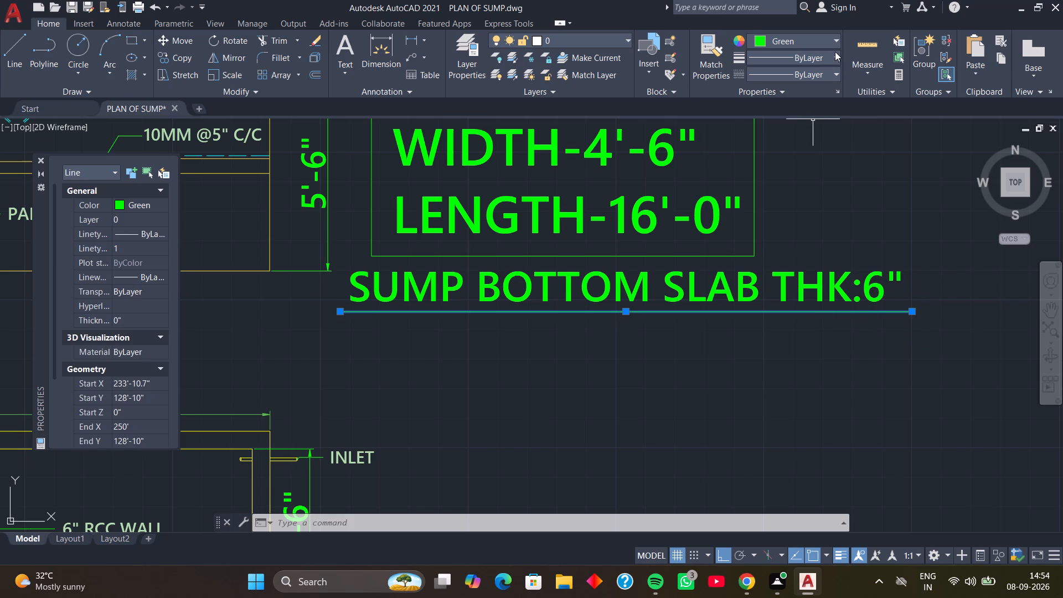
left_click(835, 51)
scroll(815, 184, "down", 3)
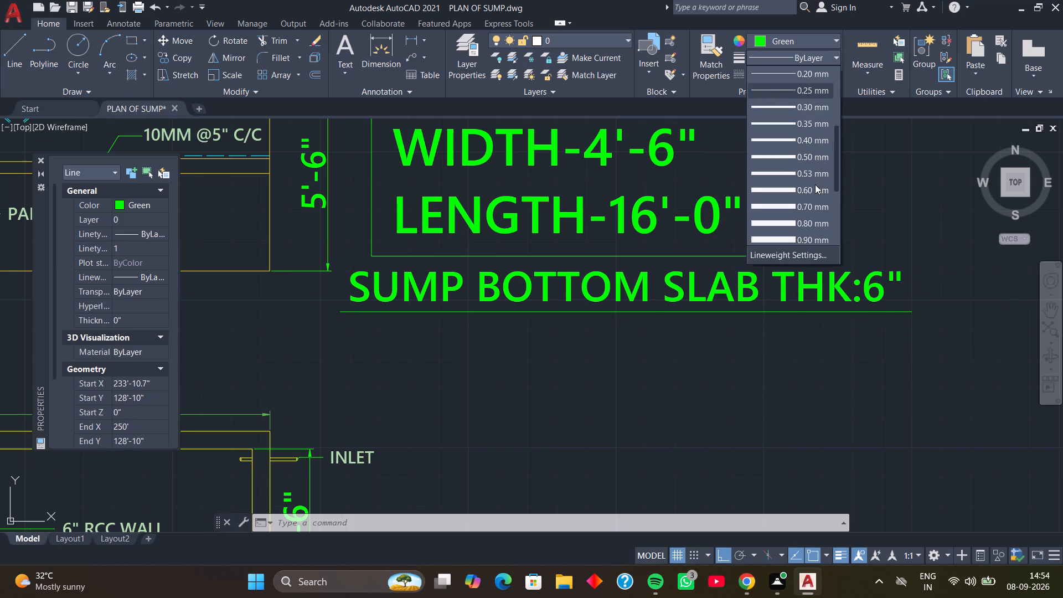
left_click(785, 108)
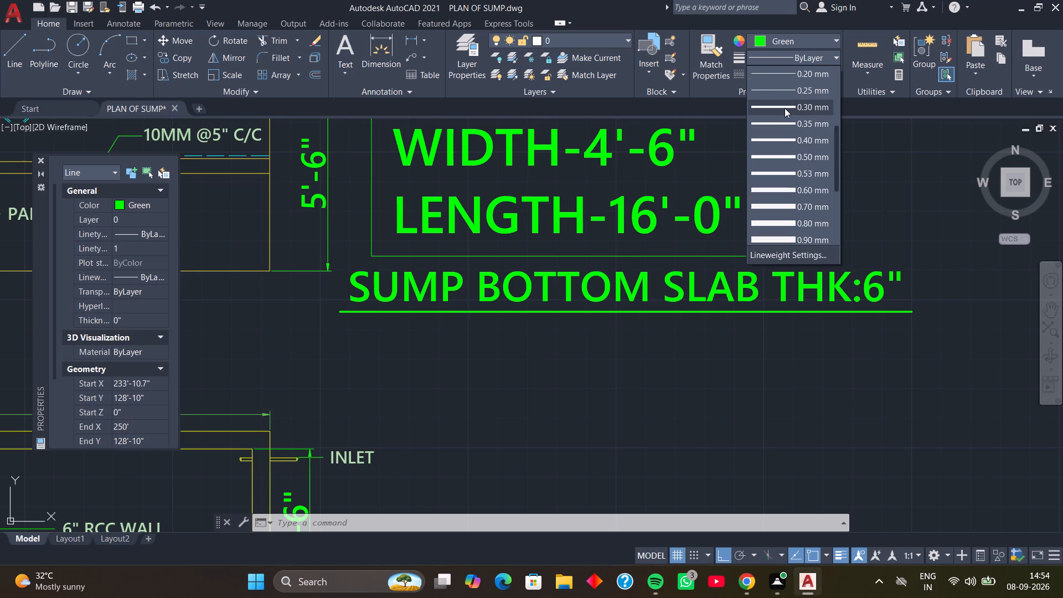
scroll(839, 225, "down", 2)
middle_click_drag(835, 216, 818, 231)
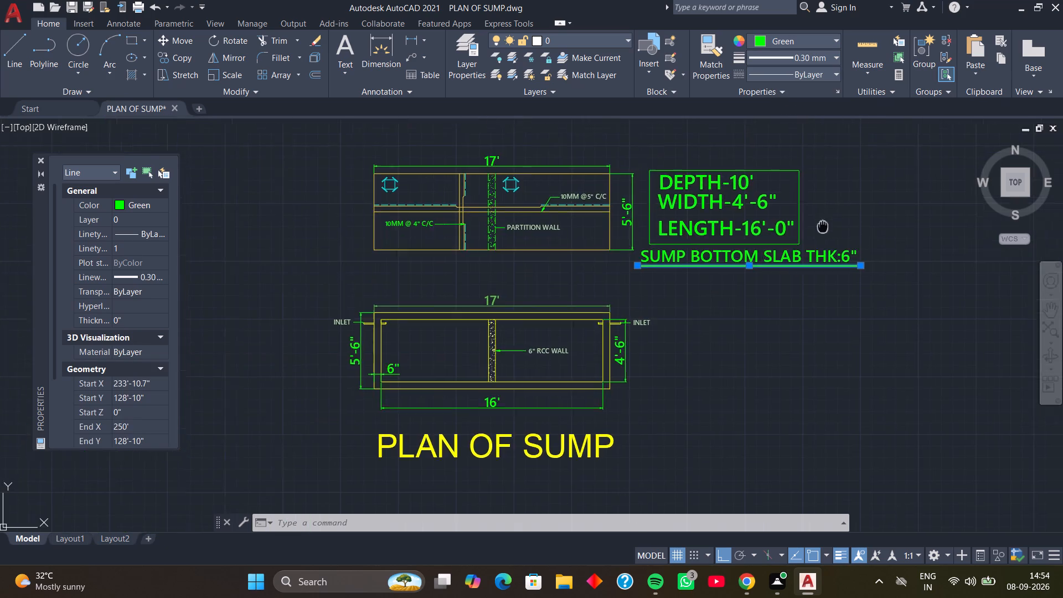
middle_click_drag(818, 231, 766, 277)
key("Escape")
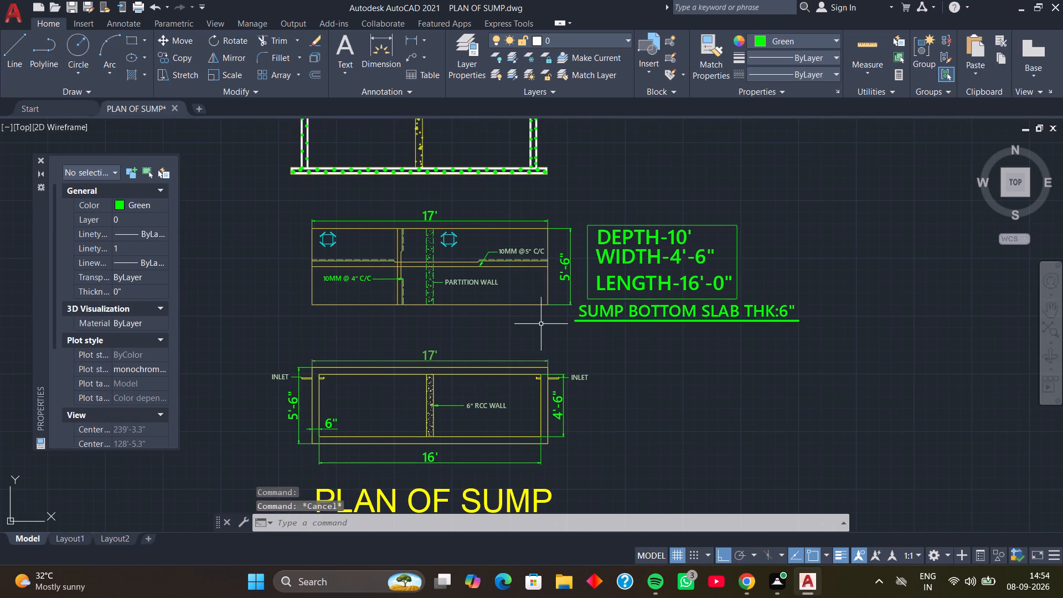
Change the colour of the DEPTH, WIDTH and LENGTH texts in the note box to 152,152,204.
scroll(497, 340, "up", 1)
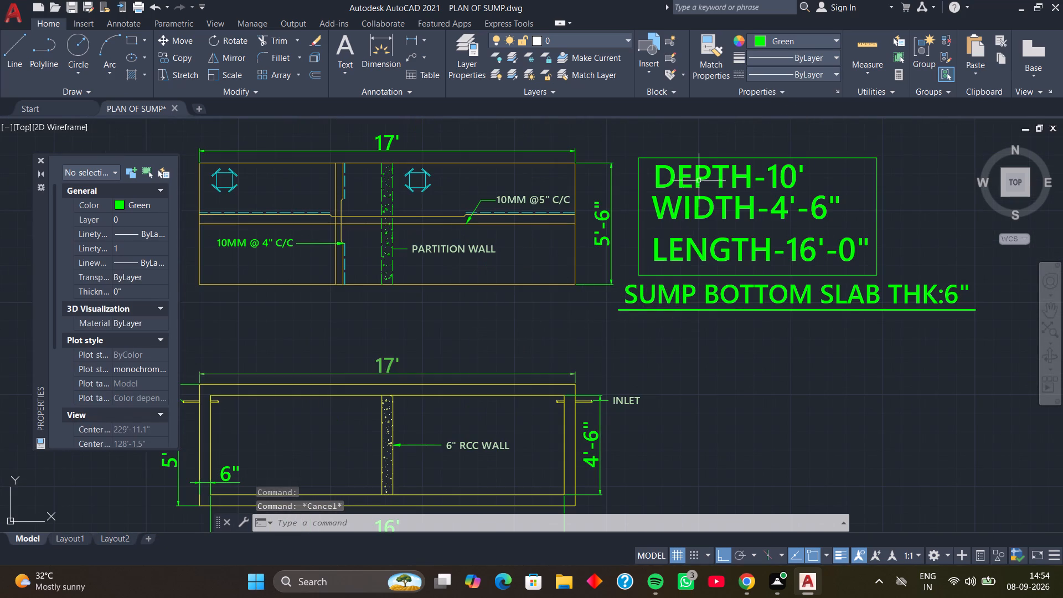
left_click(698, 168)
left_click(706, 198)
left_click(719, 240)
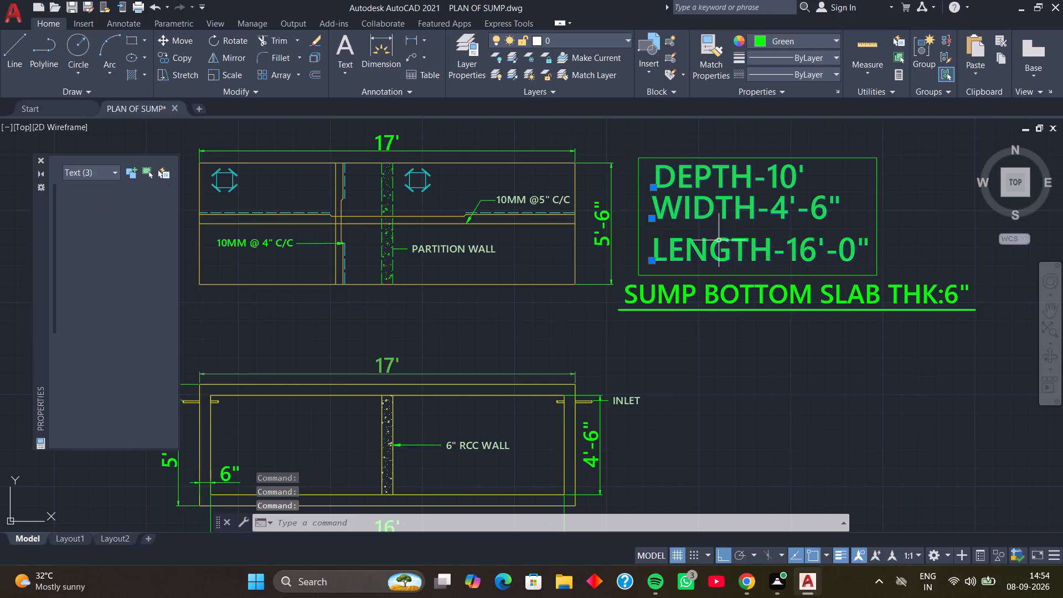
left_click(837, 37)
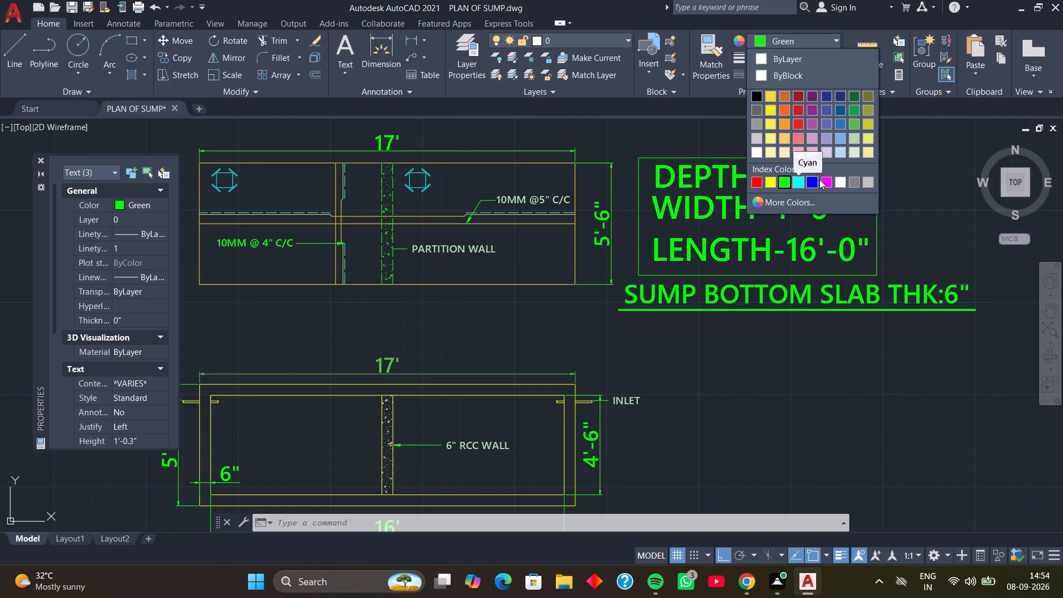
left_click(828, 140)
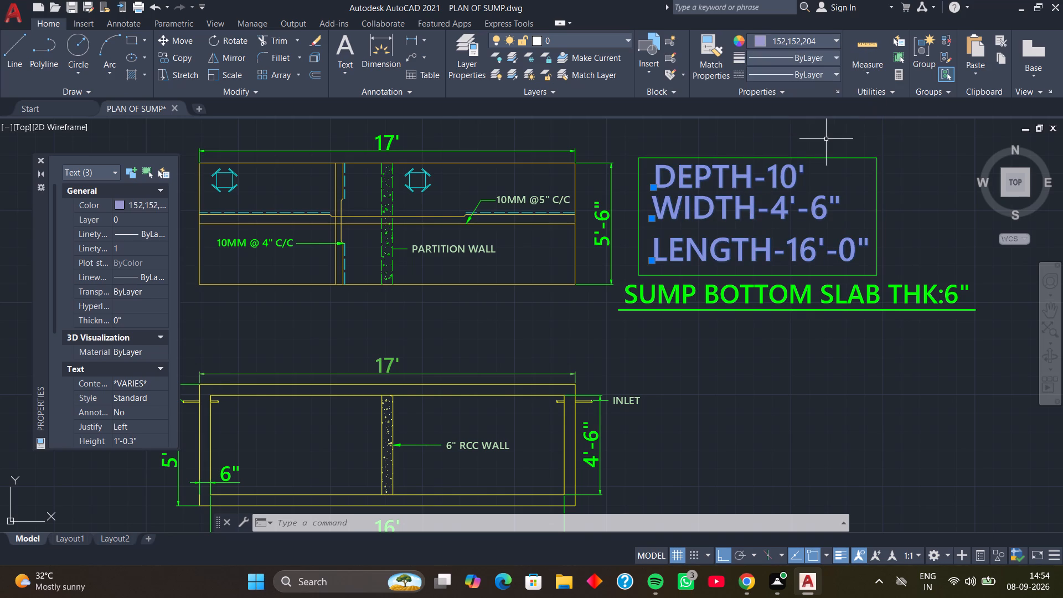
key("Escape")
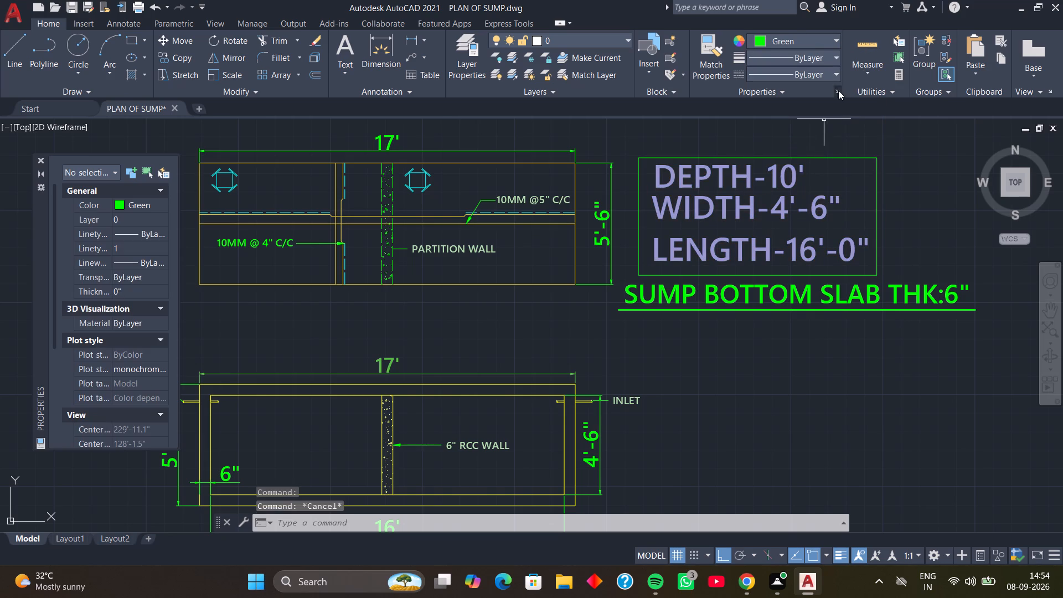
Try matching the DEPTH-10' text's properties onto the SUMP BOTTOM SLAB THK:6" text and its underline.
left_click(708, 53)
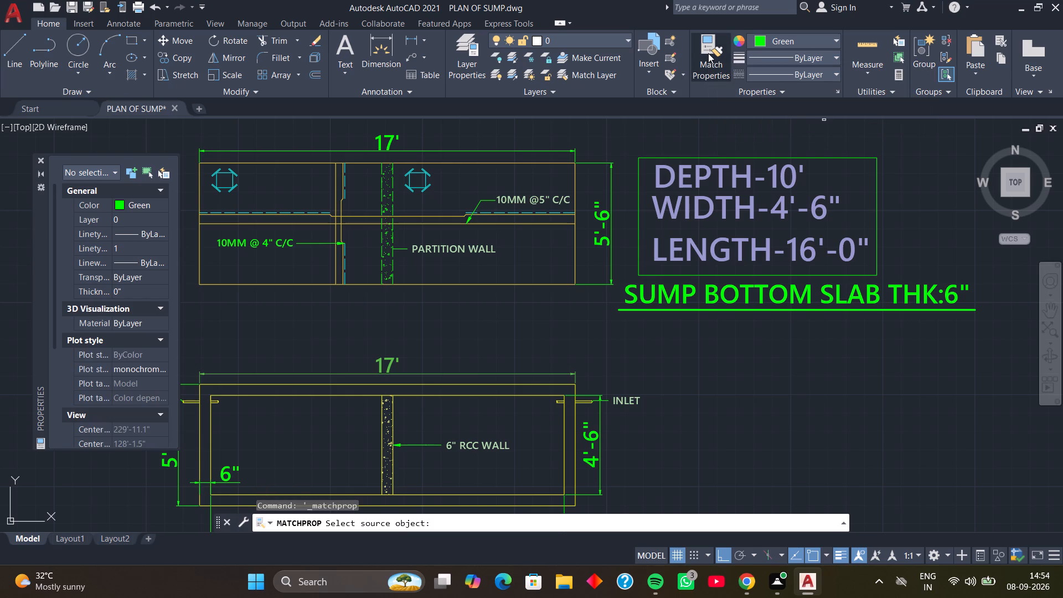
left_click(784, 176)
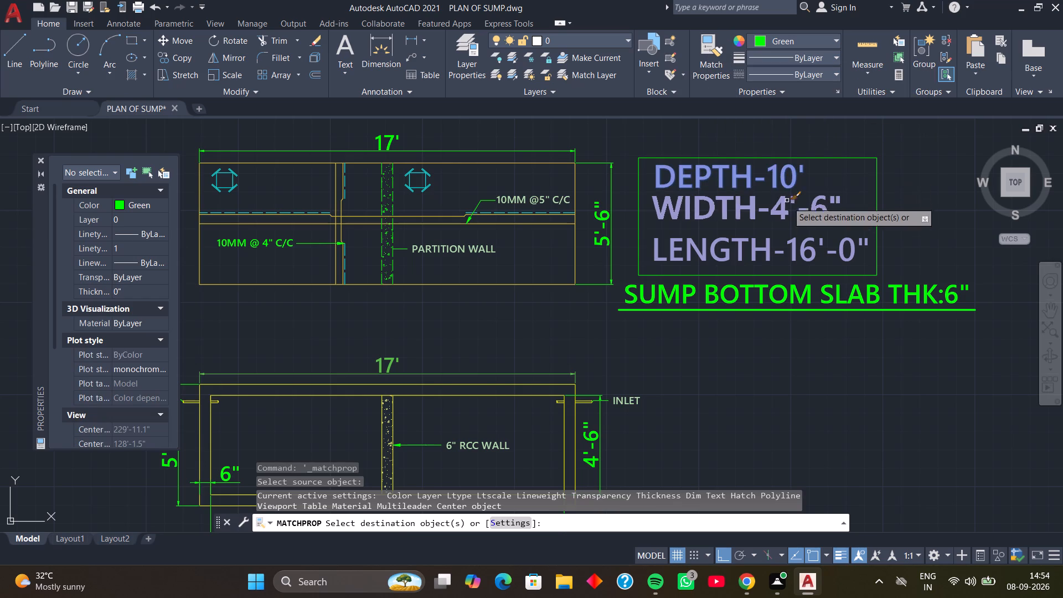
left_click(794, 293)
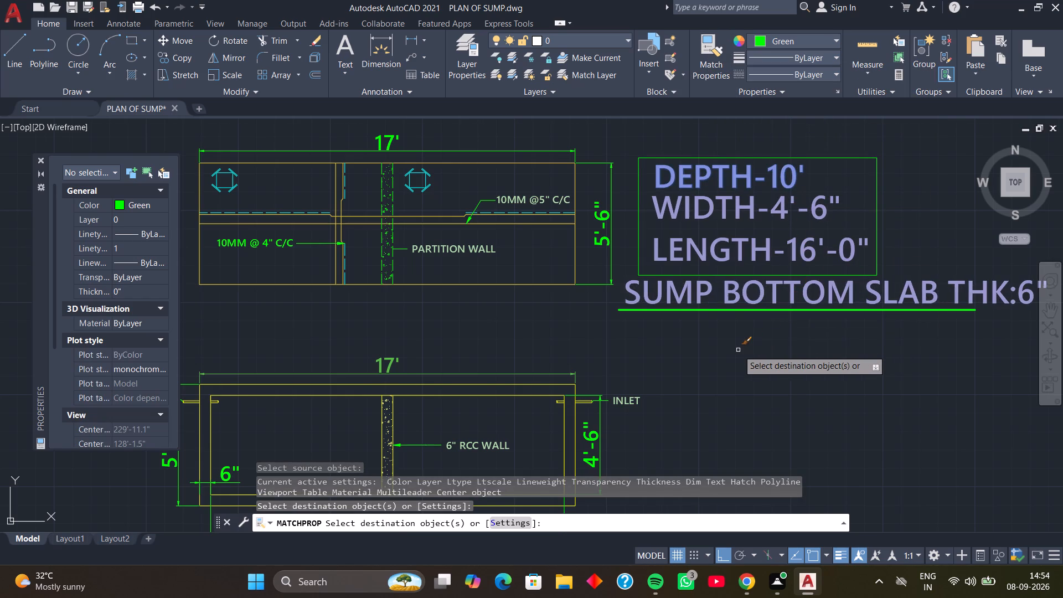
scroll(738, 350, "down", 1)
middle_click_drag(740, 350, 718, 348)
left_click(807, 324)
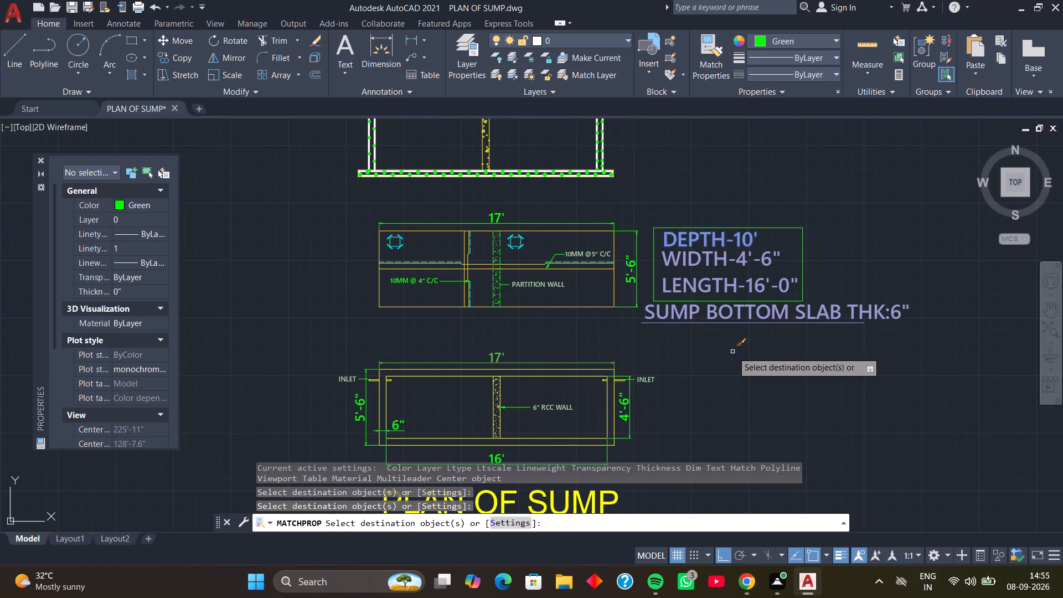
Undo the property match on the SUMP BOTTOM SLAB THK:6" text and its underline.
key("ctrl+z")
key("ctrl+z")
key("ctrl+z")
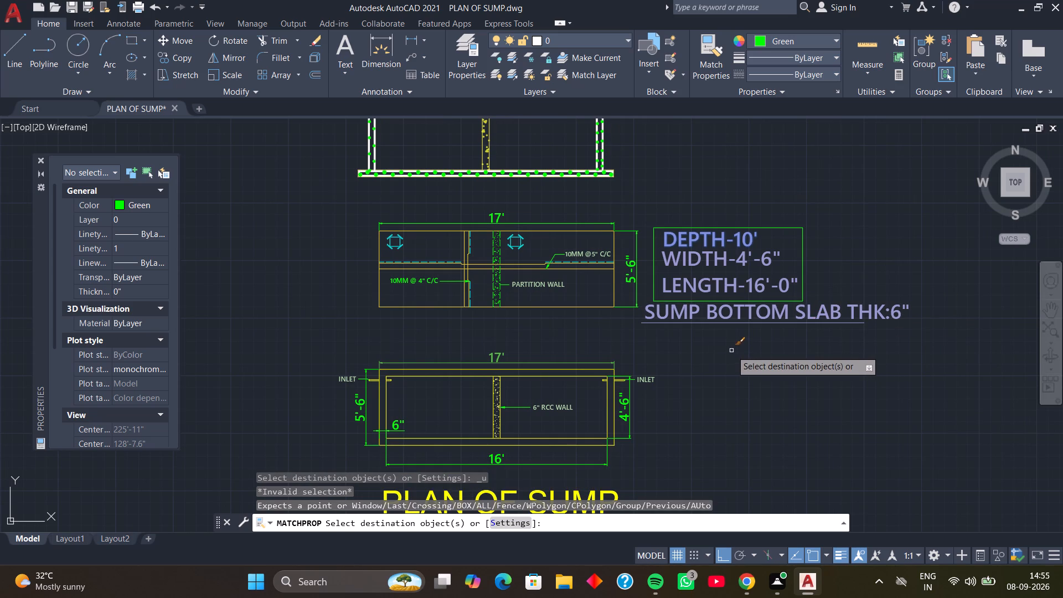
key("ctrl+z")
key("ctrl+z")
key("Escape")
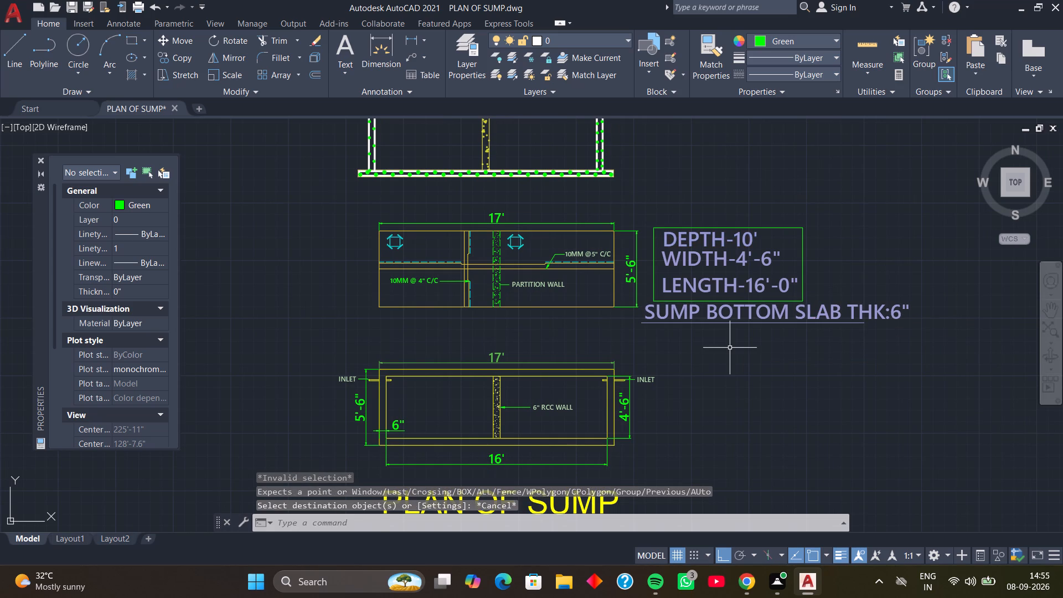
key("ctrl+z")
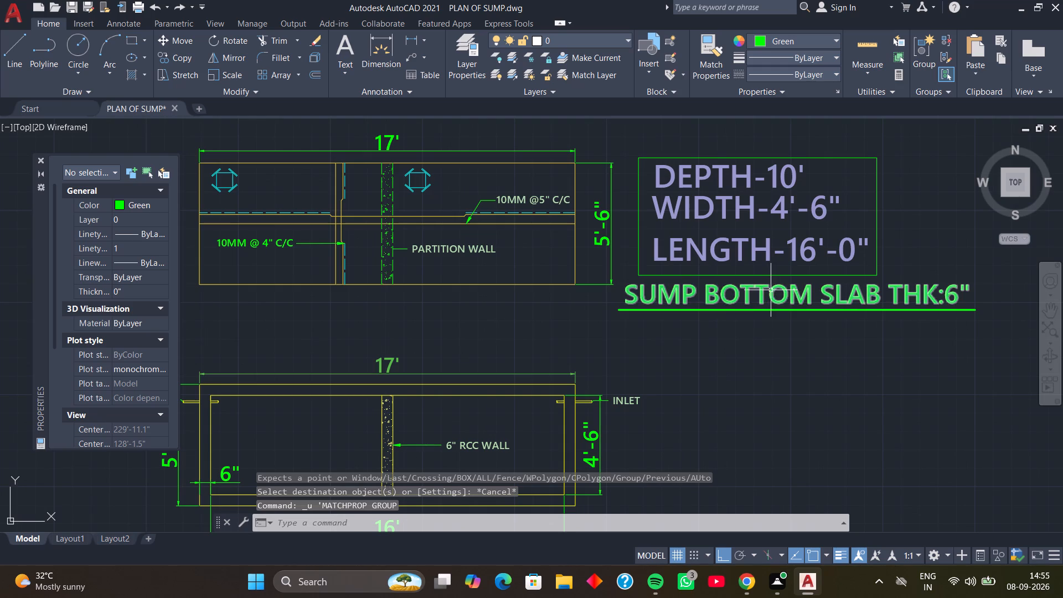
Change the colour of the SUMP BOTTOM SLAB THK:6" text to 152,152,204.
left_click(763, 290)
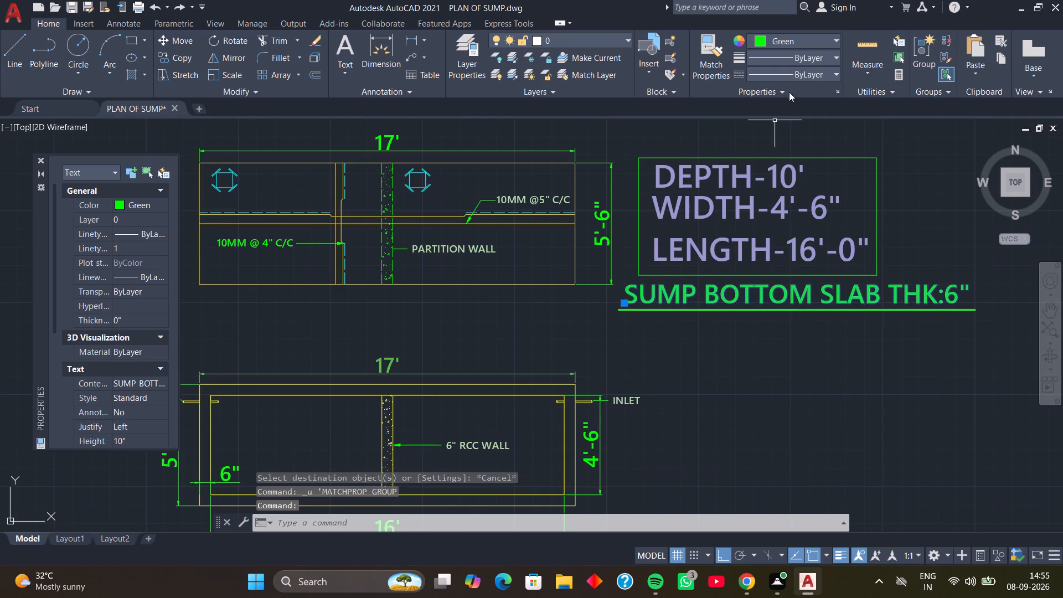
left_click(837, 38)
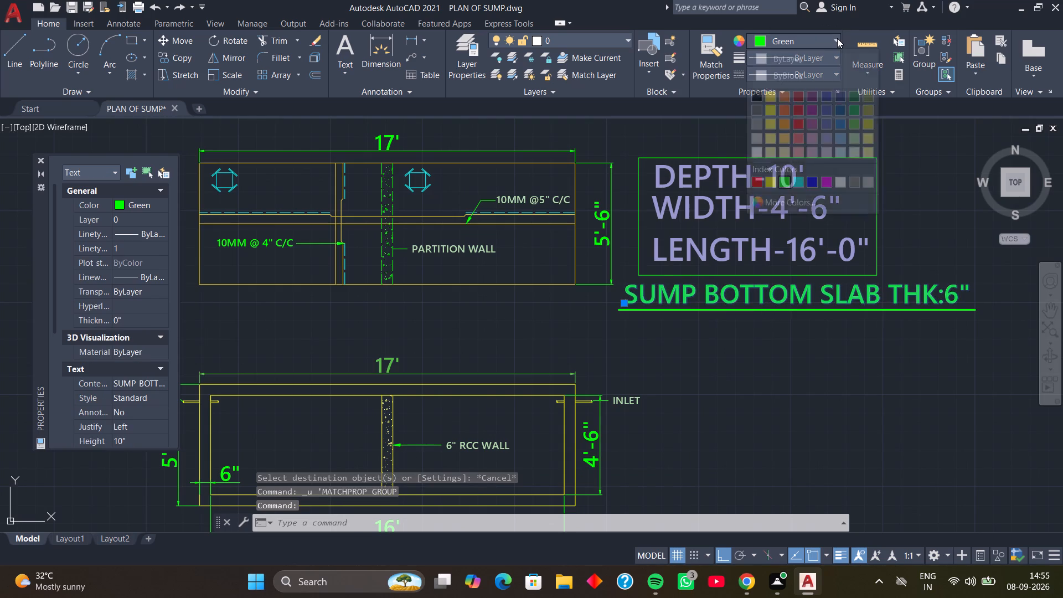
left_click(827, 137)
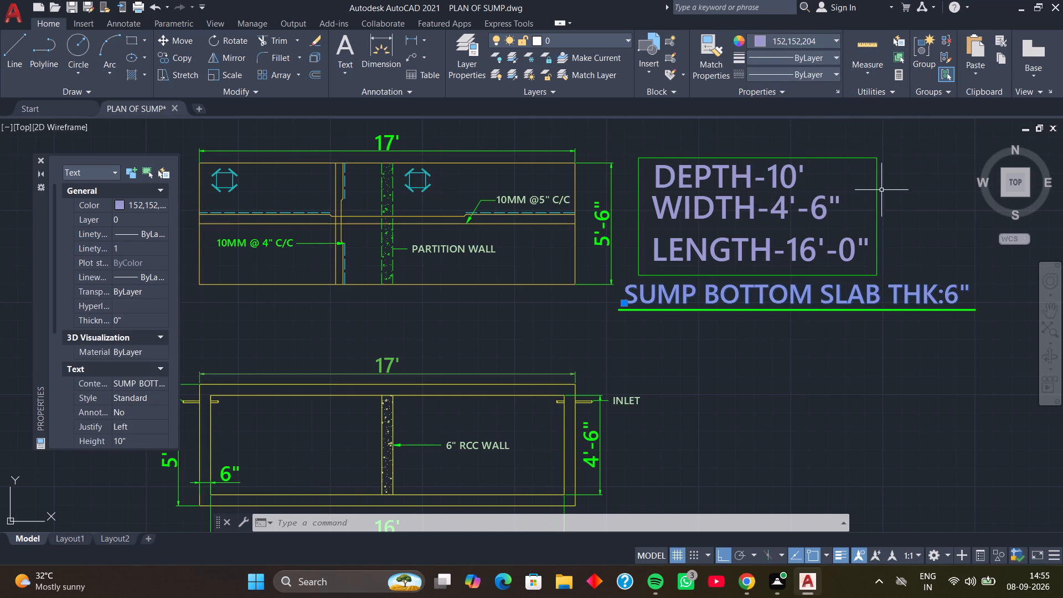
key("Escape")
scroll(796, 243, "down", 1)
middle_click_drag(784, 265, 762, 226)
middle_click(762, 225)
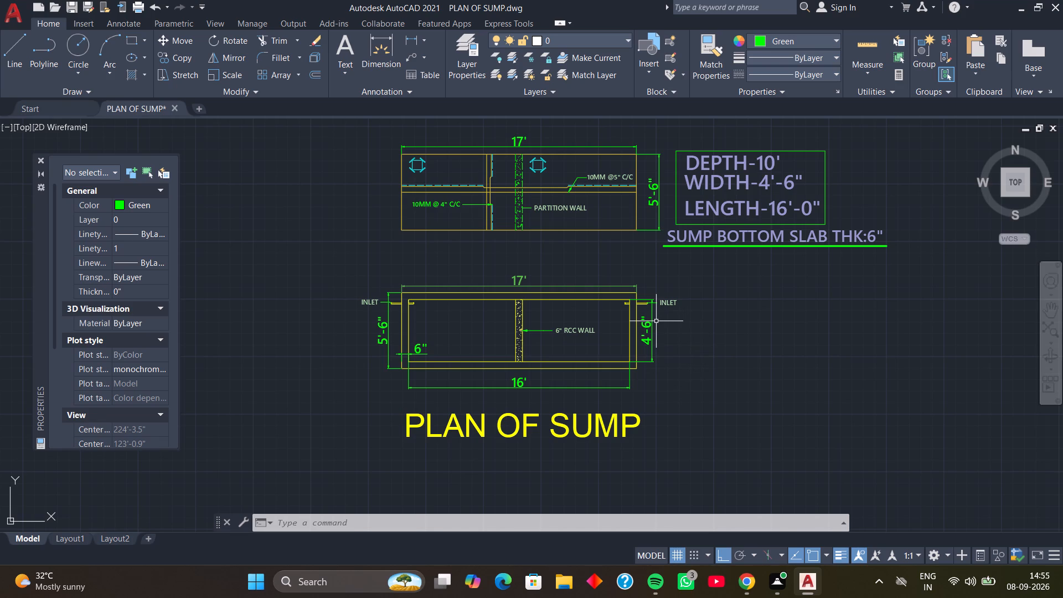
Set the text height of the INLET leader beside the lower plan's 4'-6" dimension to 8".
scroll(667, 309, "up", 3)
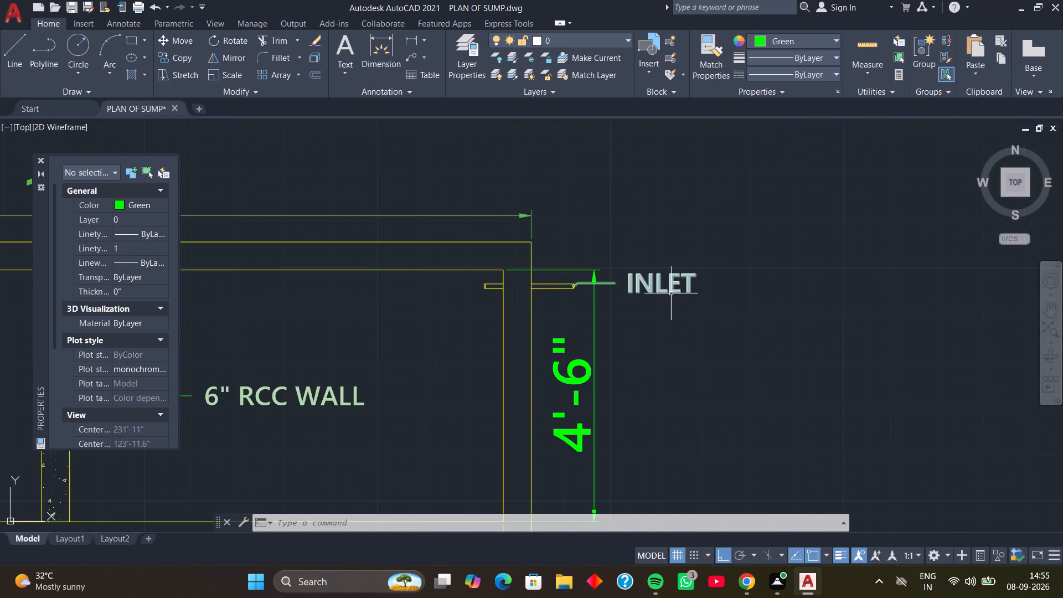
left_click(671, 293)
scroll(117, 250, "down", 1)
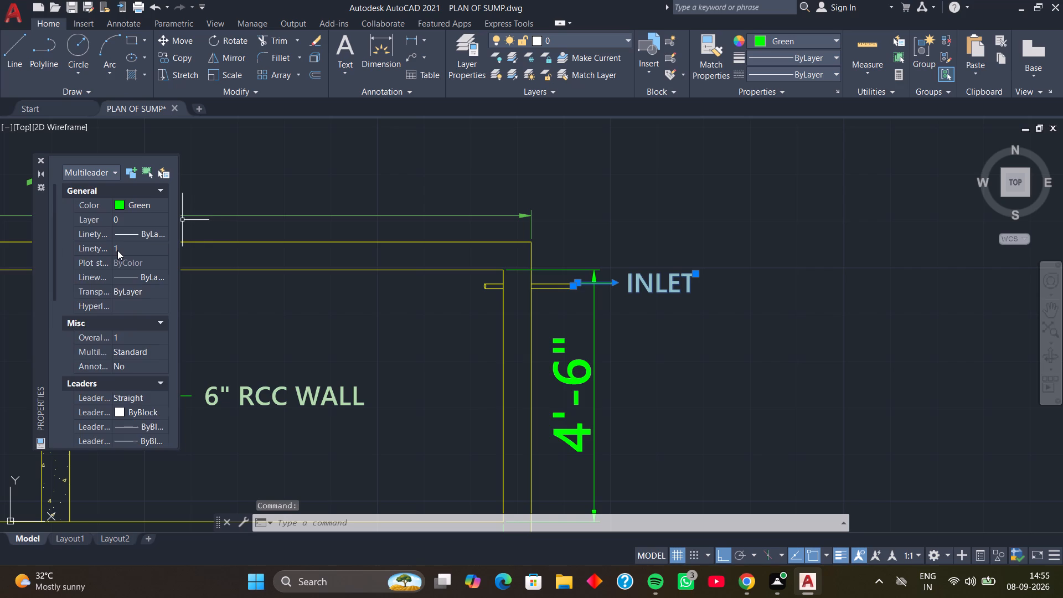
scroll(117, 250, "down", 3)
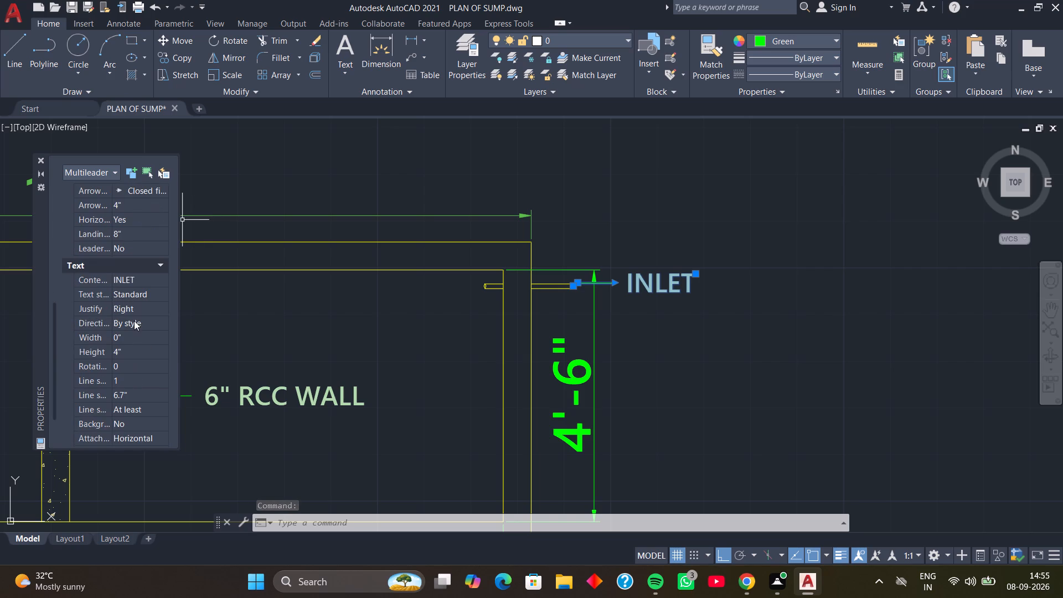
left_click(133, 350)
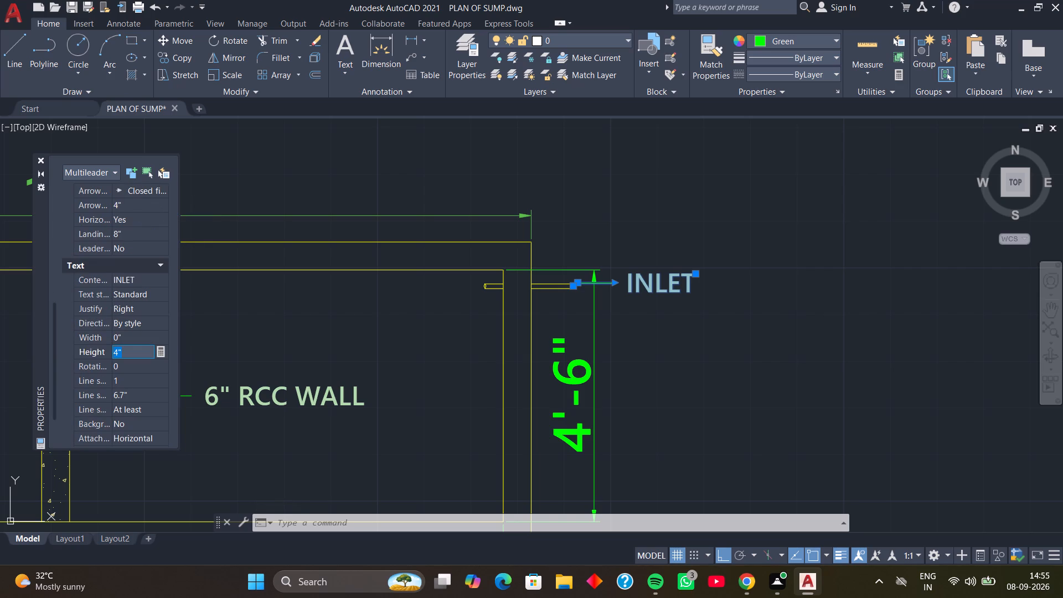
key("8")
key("Return")
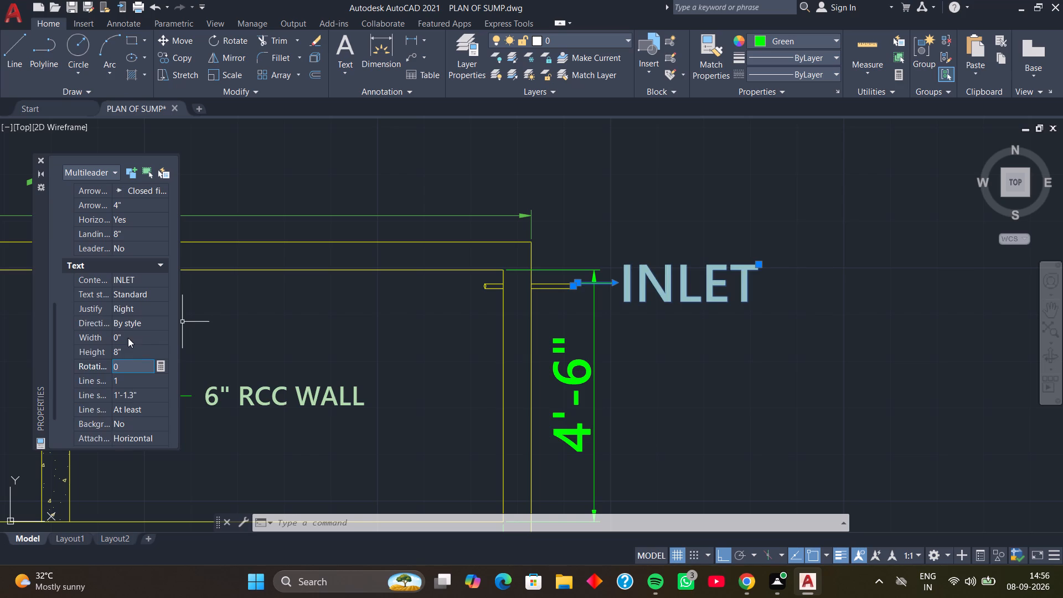
Set the text width of the INLET leader beside the lower plan's 4'-6" dimension to 10", then change it to 20".
left_click(130, 336)
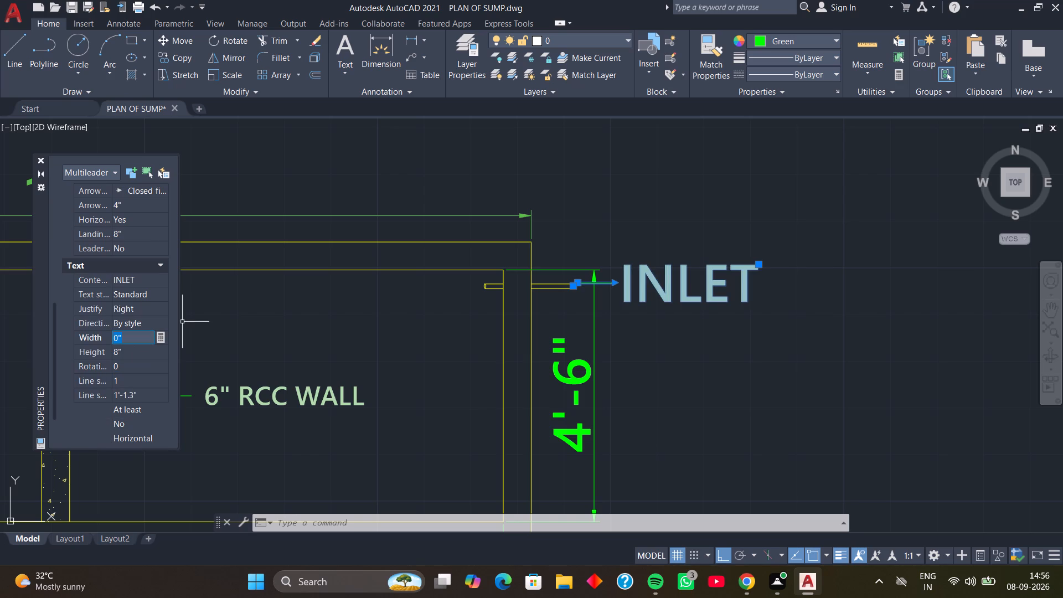
type("10")
key("Return")
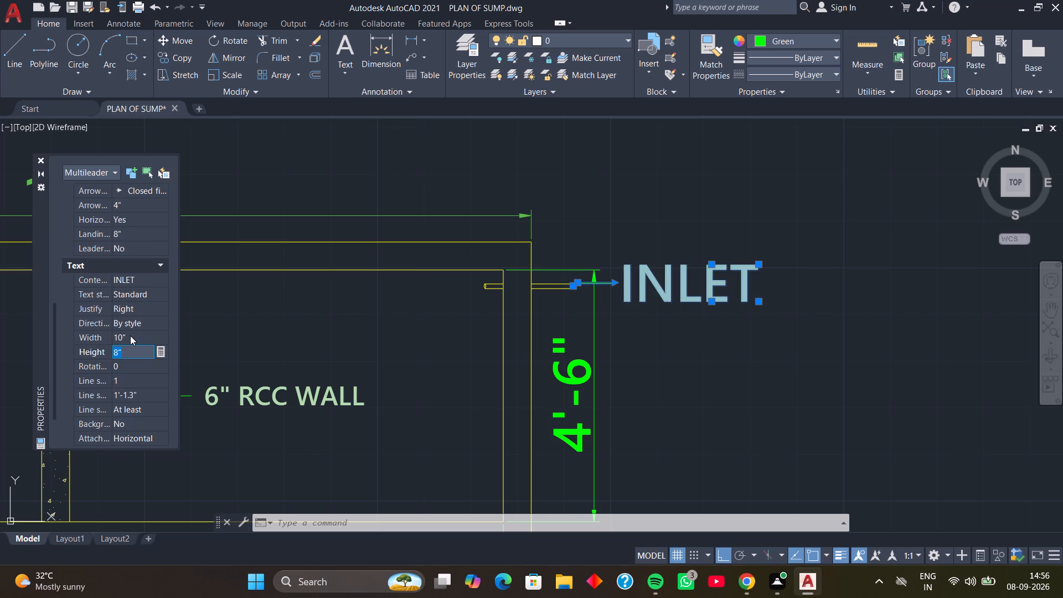
left_click(130, 336)
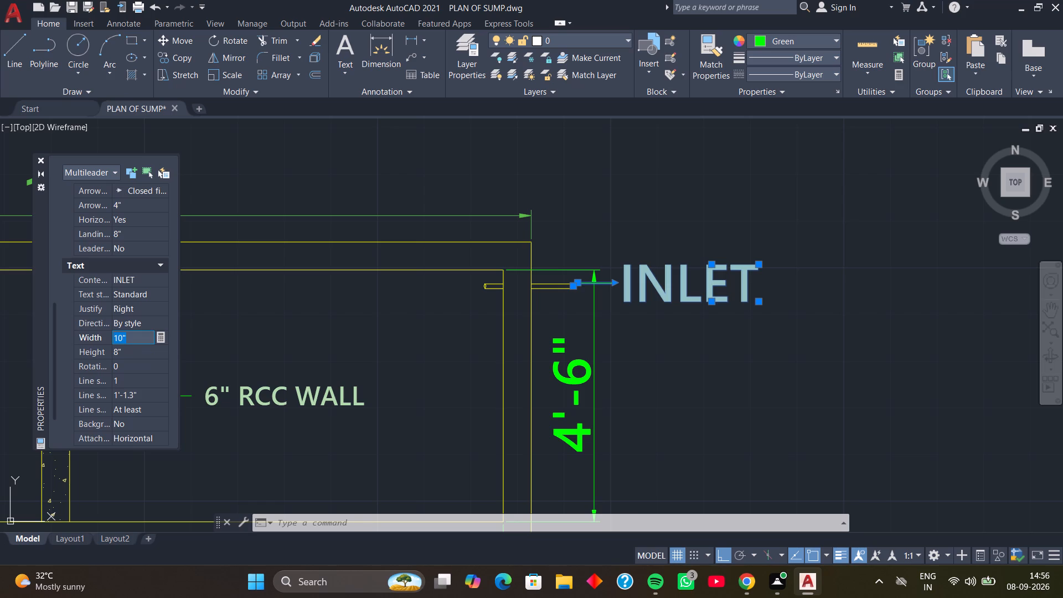
type("20")
key("Return")
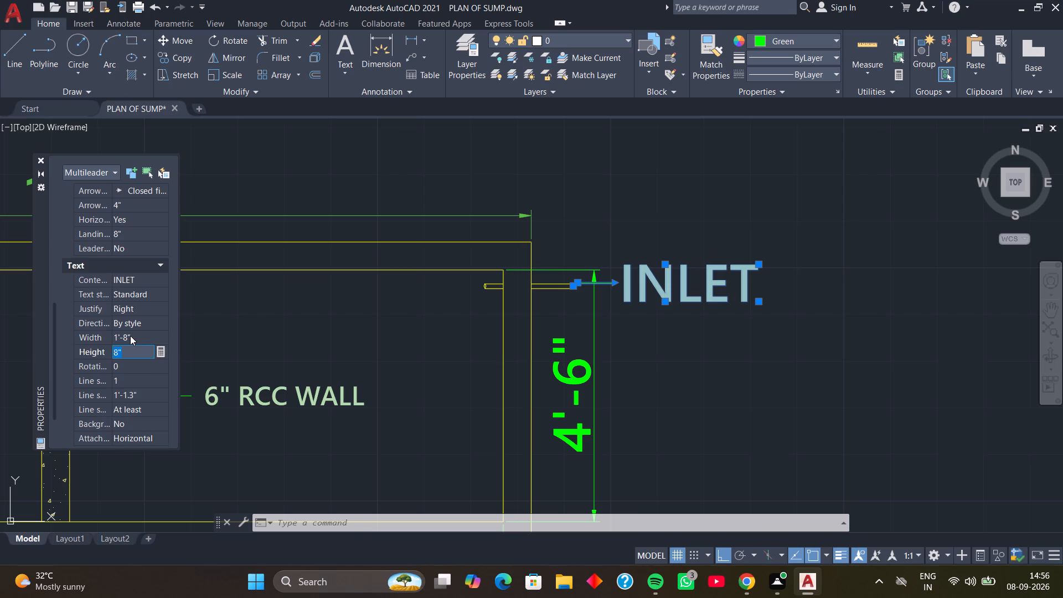
key("Escape")
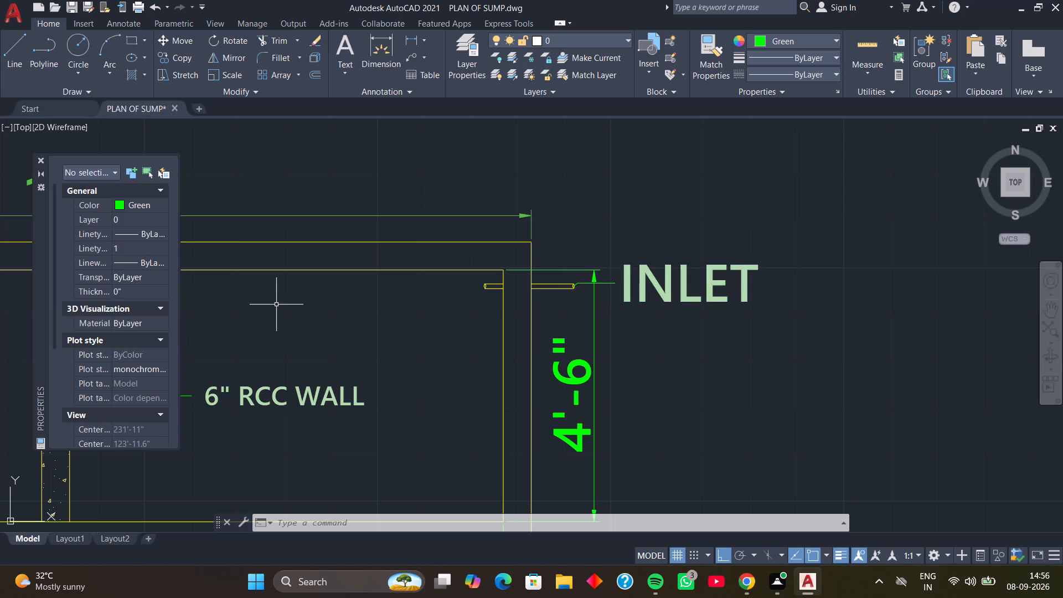
Match the properties of the INLET leader beside the 4'-6" dimension onto the INLET leader beside the lower plan's 5'-6" dimension.
scroll(303, 295, "down", 2)
middle_click_drag(293, 326, 545, 339)
middle_click_drag(517, 337, 532, 339)
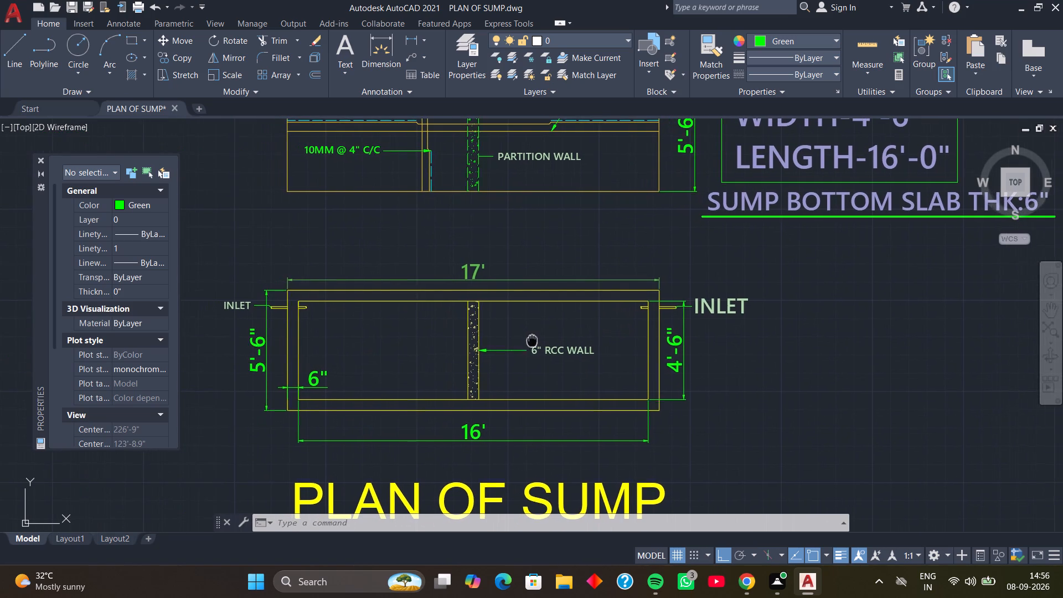
middle_click_drag(532, 339, 533, 339)
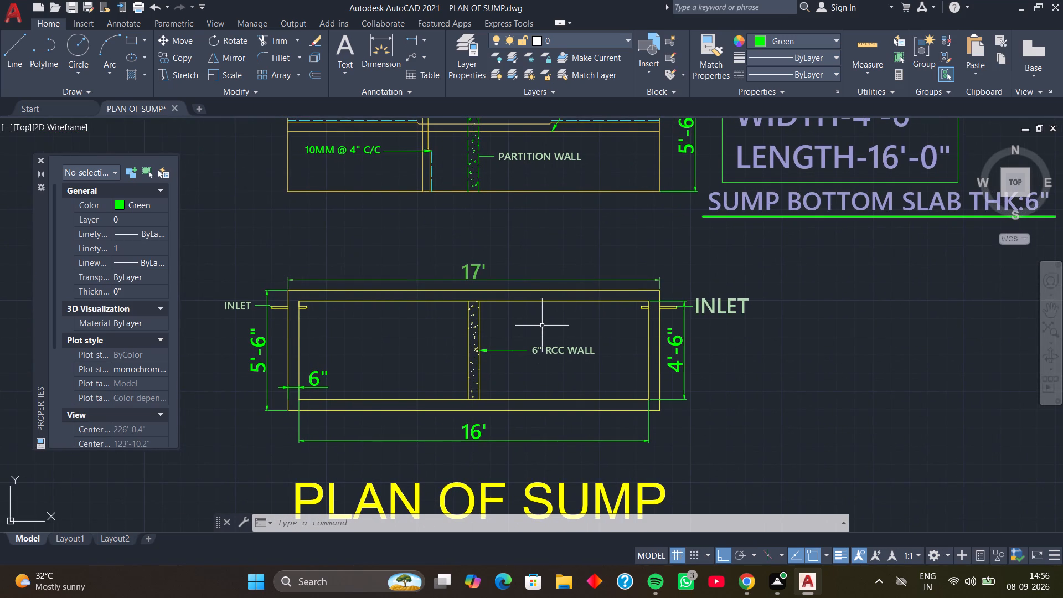
left_click(719, 57)
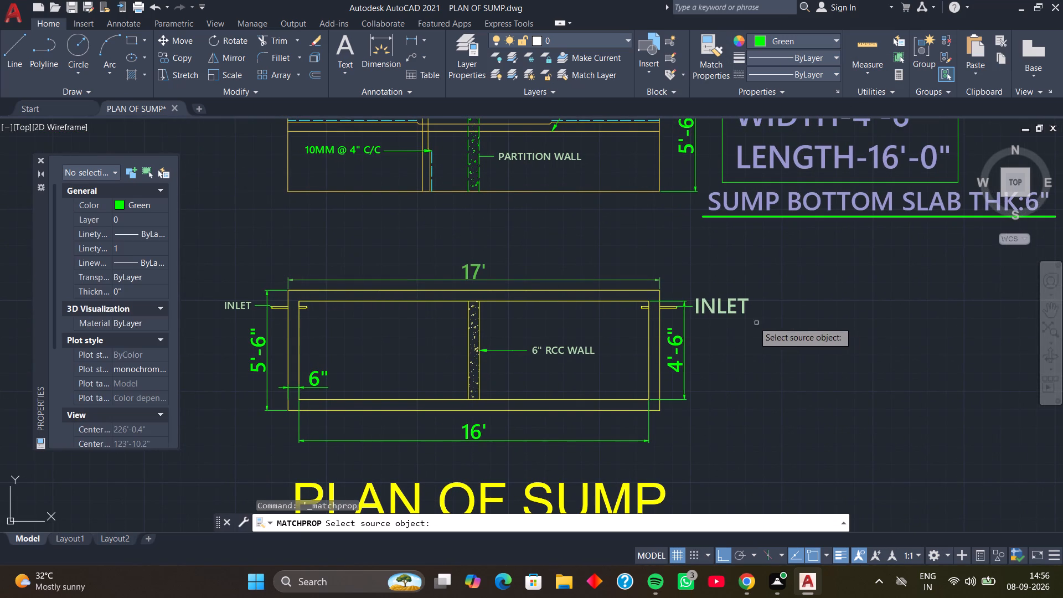
left_click(738, 315)
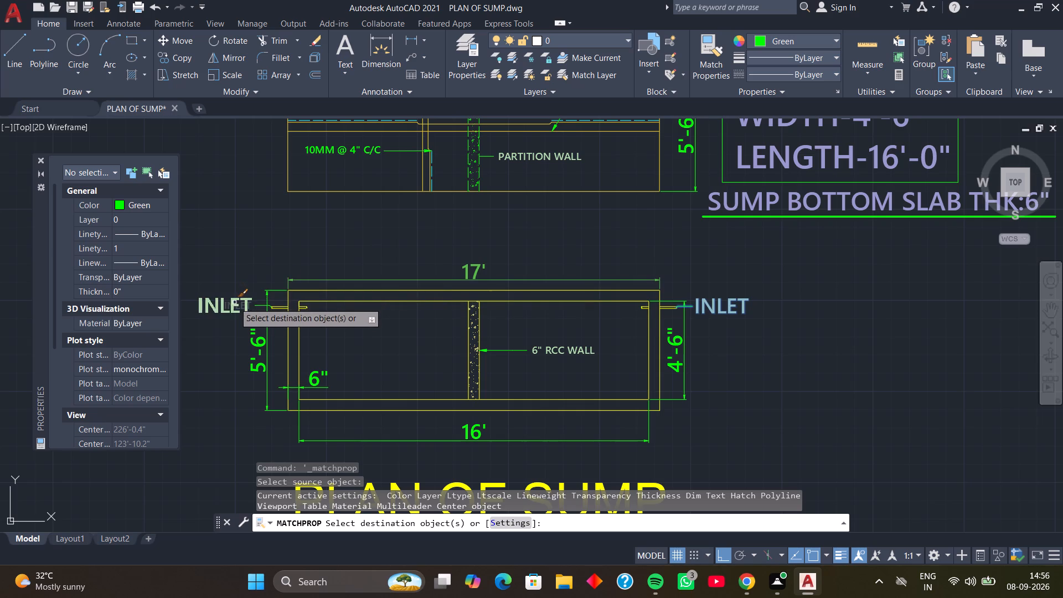
left_click(234, 302)
key("Escape")
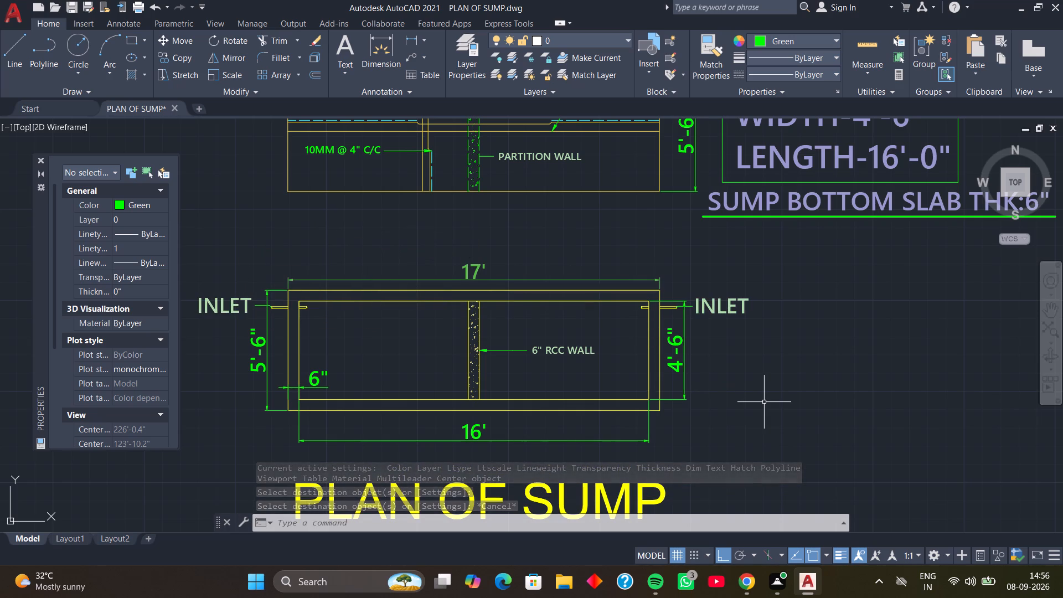
Match the PARTITION WALL leader's properties onto the 10MM @ 4" C/C leader in the middle plan.
scroll(758, 357, "down", 2)
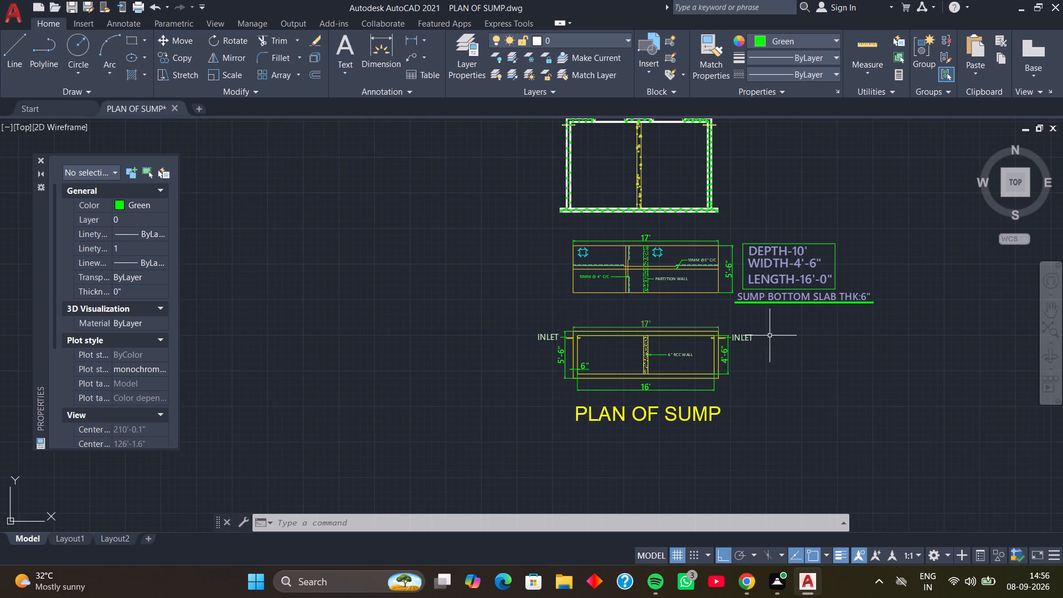
middle_click_drag(769, 335, 689, 401)
middle_click_drag(687, 401, 648, 400)
middle_click_drag(648, 400, 613, 395)
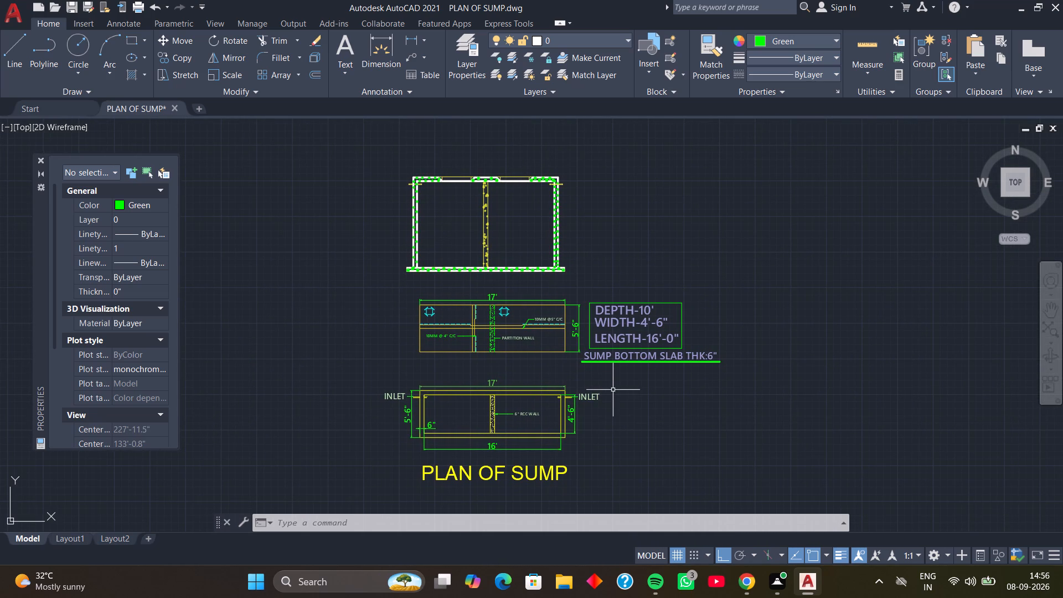
scroll(536, 376, "up", 2)
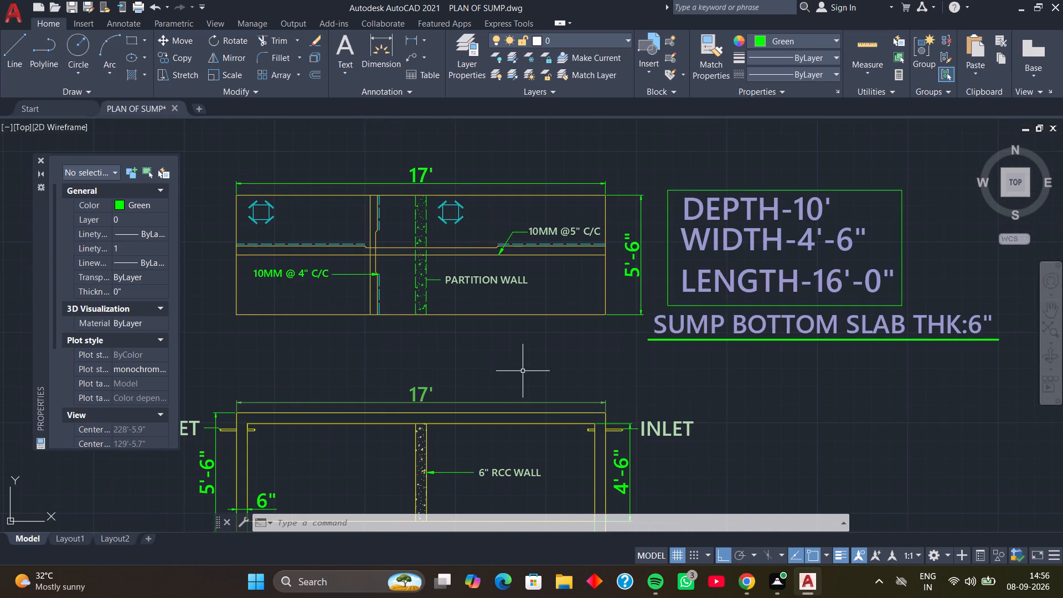
scroll(523, 371, "down", 2)
middle_click_drag(527, 369, 489, 344)
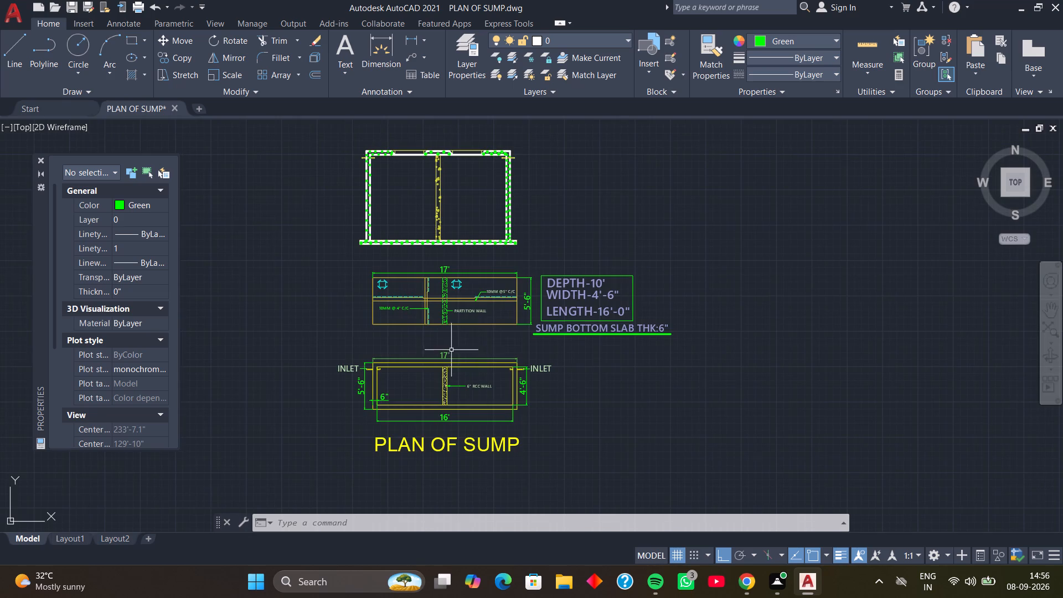
scroll(450, 349, "up", 3)
middle_click_drag(453, 315, 590, 364)
middle_click_drag(479, 318, 478, 340)
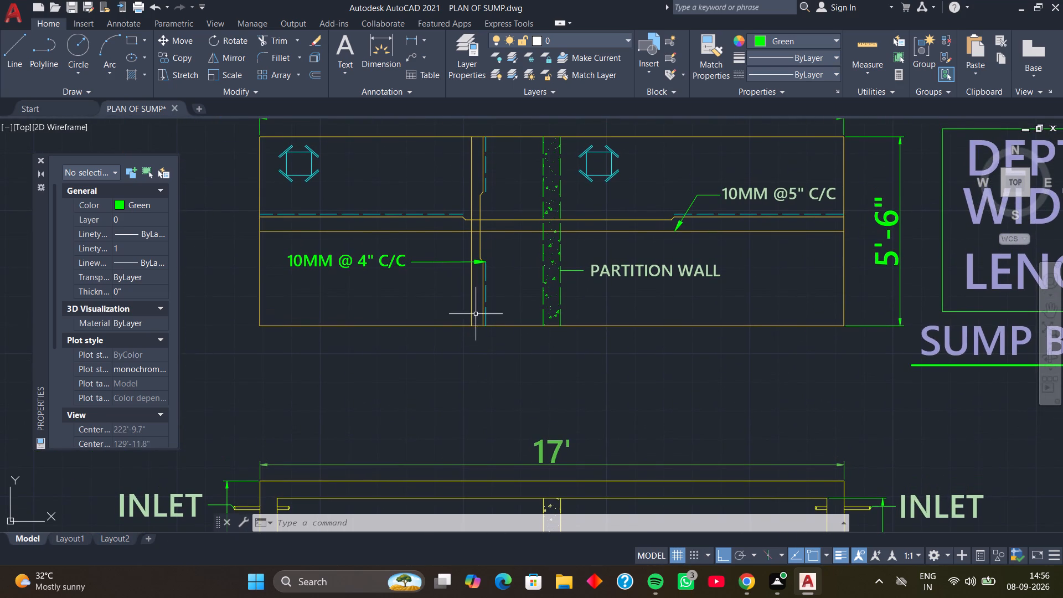
left_click(717, 45)
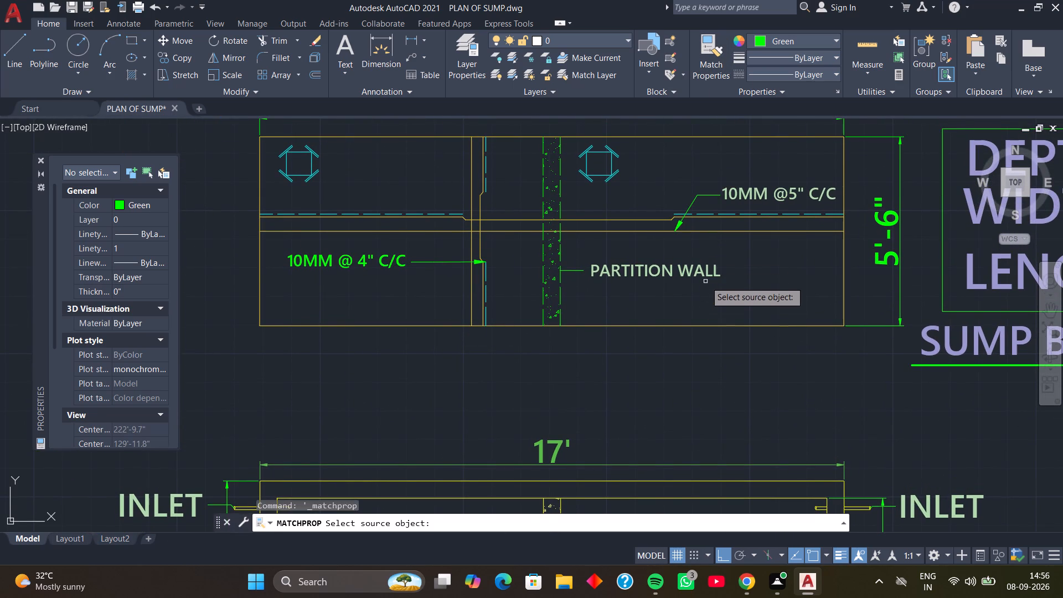
left_click(706, 275)
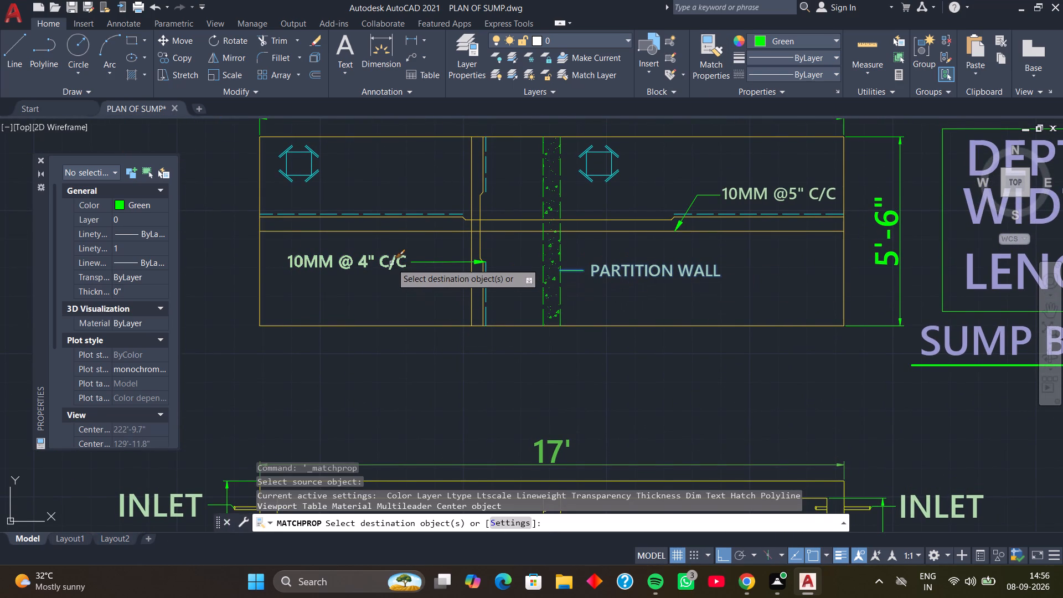
left_click(391, 263)
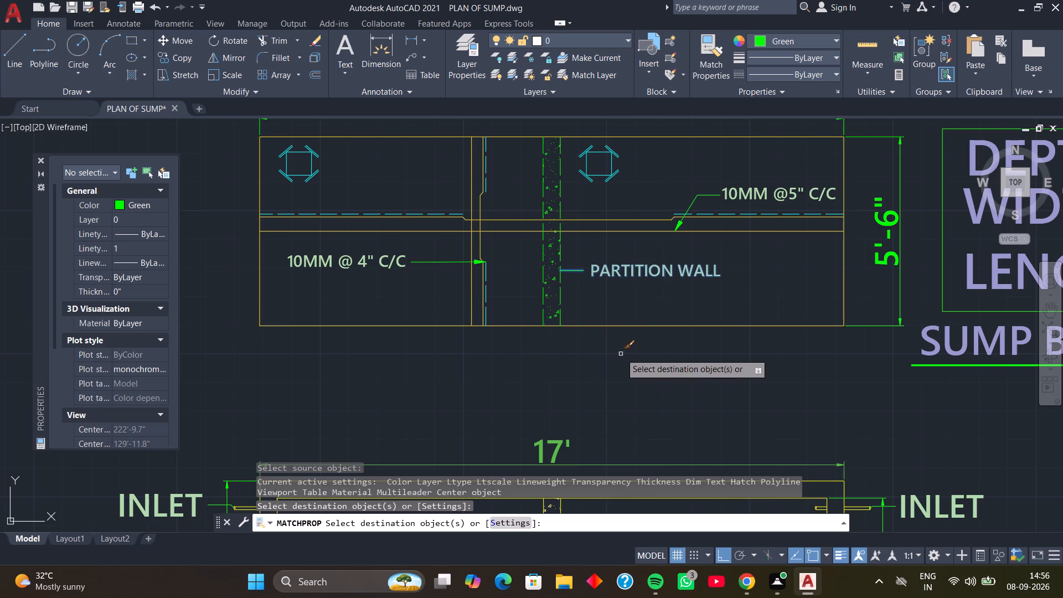
key("Escape")
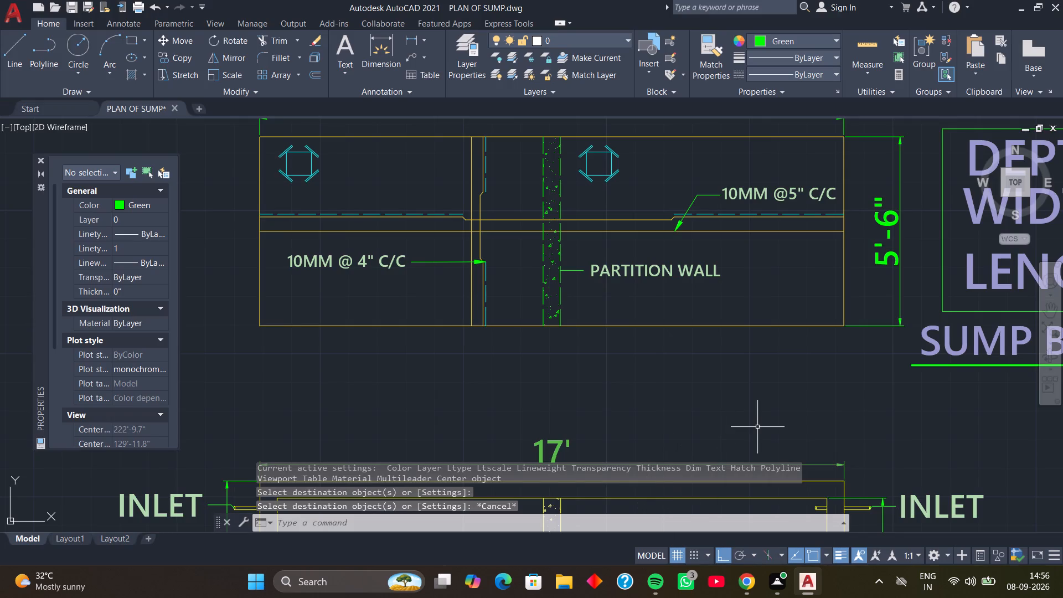
Look over the complete sump drawing, covering the section, both plans, the size notes and the title.
scroll(762, 419, "down", 1)
scroll(744, 376, "down", 2)
middle_click_drag(736, 372, 469, 322)
middle_click_drag(502, 239, 492, 274)
middle_click(489, 287)
scroll(476, 157, "up", 2)
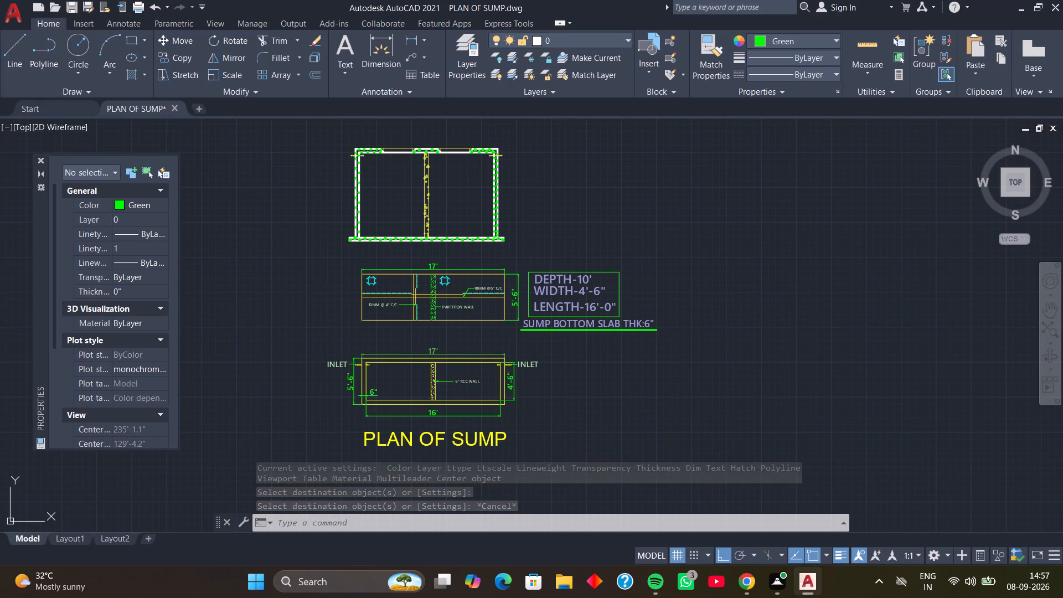
scroll(541, 225, "down", 1)
middle_click_drag(540, 233, 549, 186)
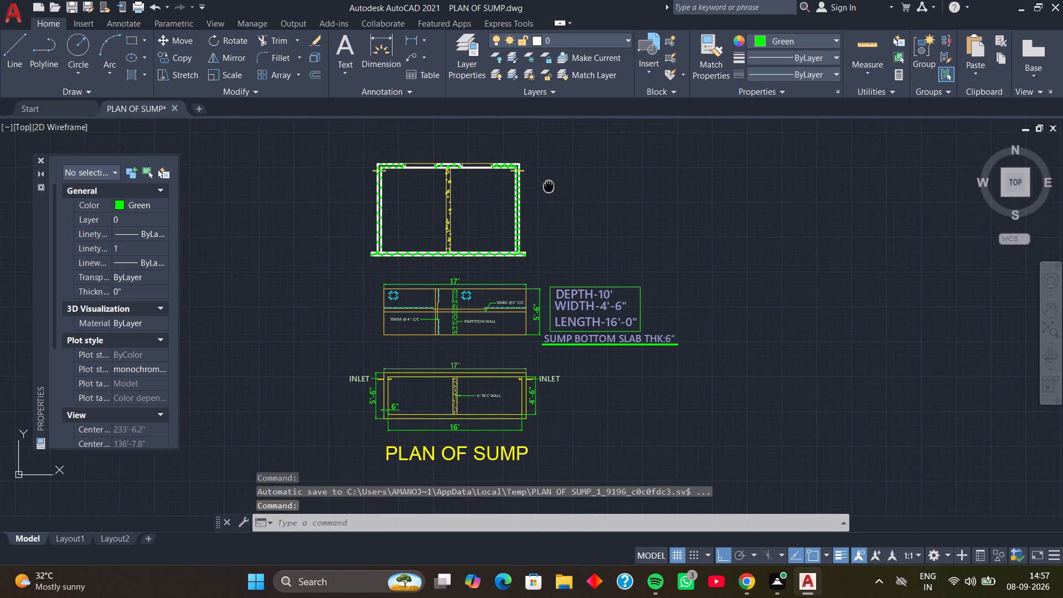
middle_click_drag(549, 186, 549, 185)
middle_click_drag(548, 214, 552, 193)
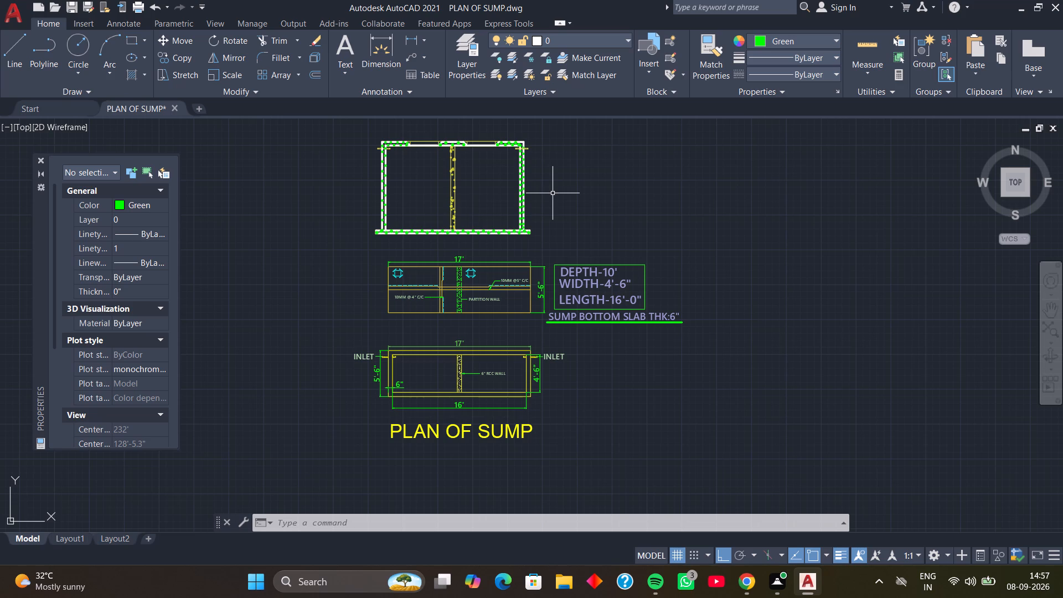
middle_click_drag(473, 194, 459, 256)
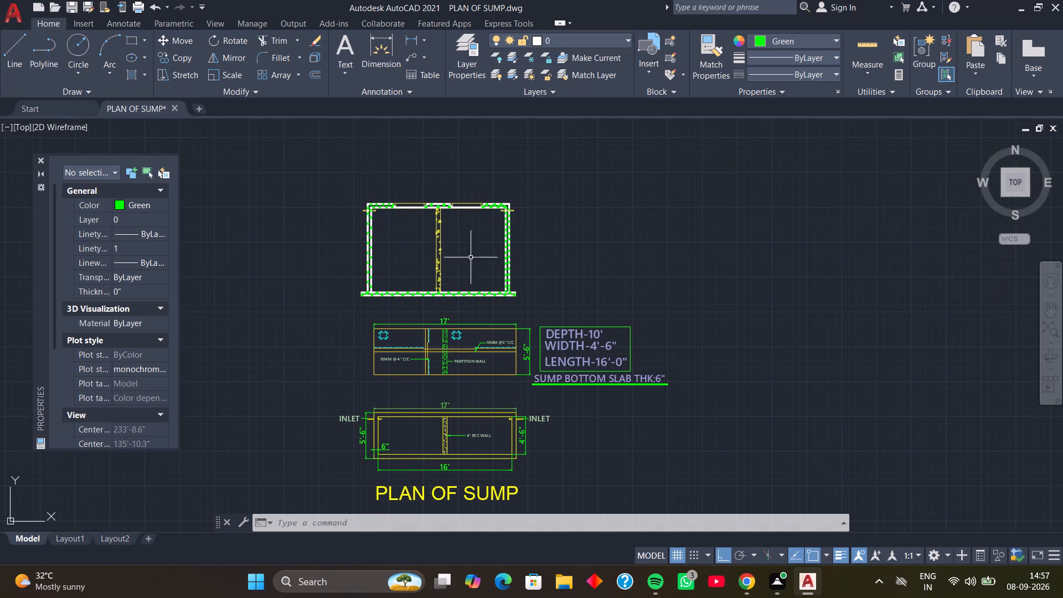
middle_click_drag(588, 287, 588, 229)
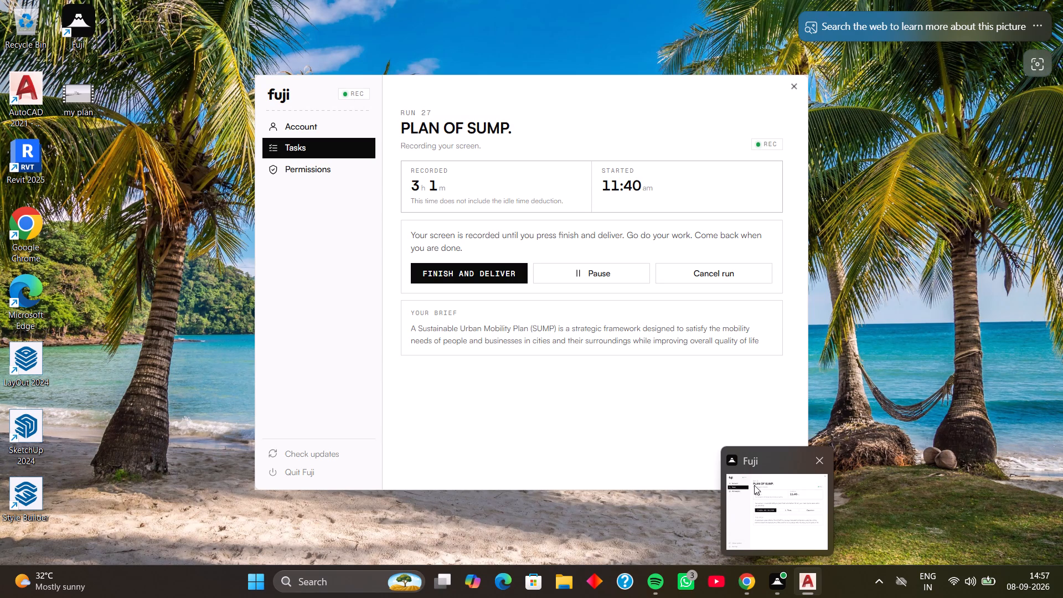
Examine the size and slab thickness notes, and the top slab and wall reinforcement in the sump section.
scroll(587, 318, "up", 3)
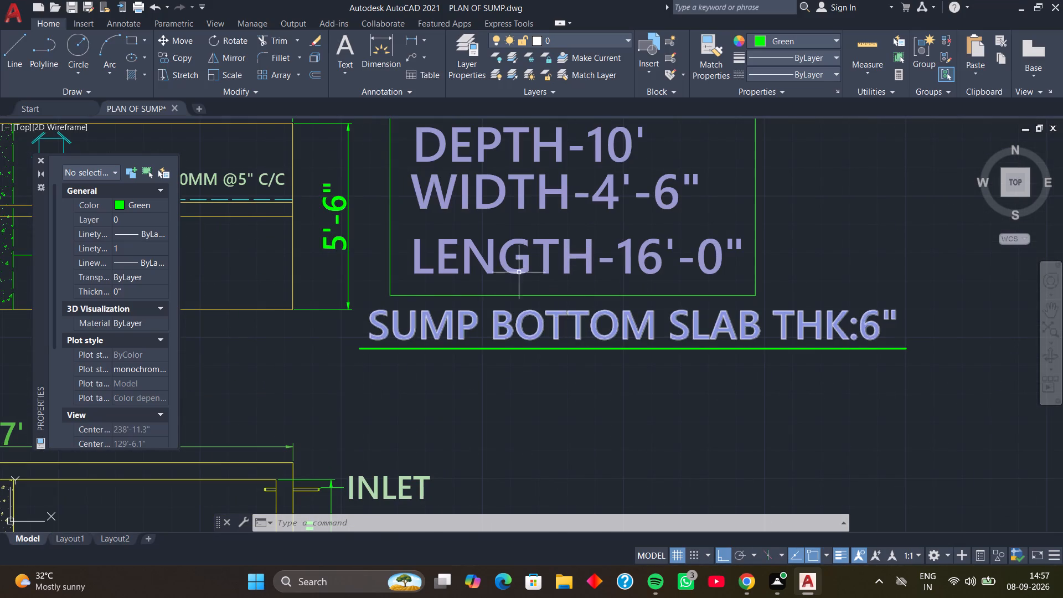
scroll(359, 259, "down", 3)
middle_click_drag(340, 256, 371, 316)
middle_click_drag(356, 321, 404, 342)
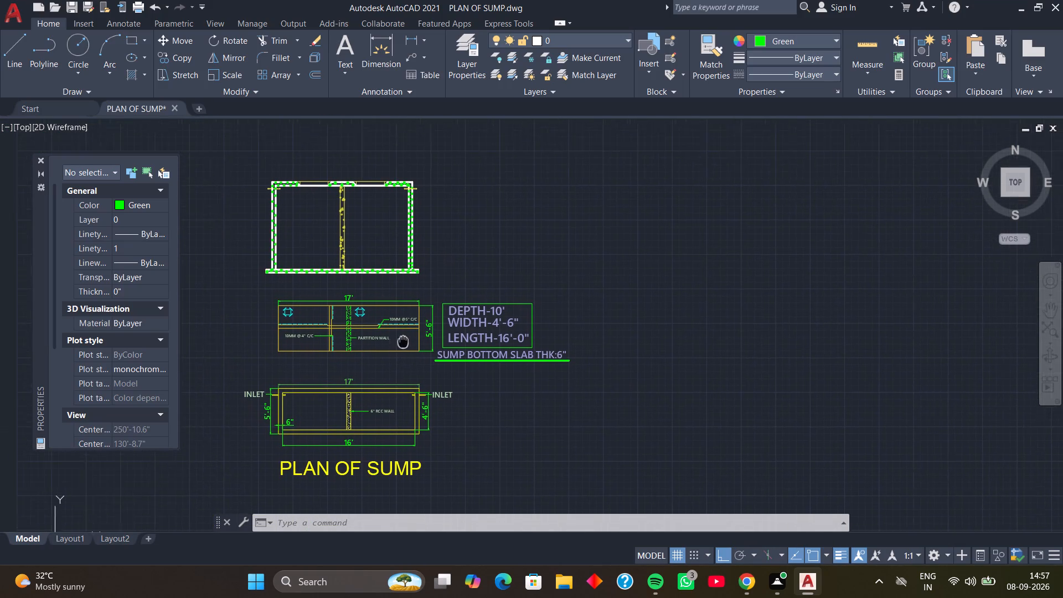
middle_click_drag(404, 342, 405, 342)
scroll(361, 267, "up", 2)
scroll(350, 220, "down", 2)
middle_click_drag(350, 205, 369, 278)
scroll(355, 231, "up", 3)
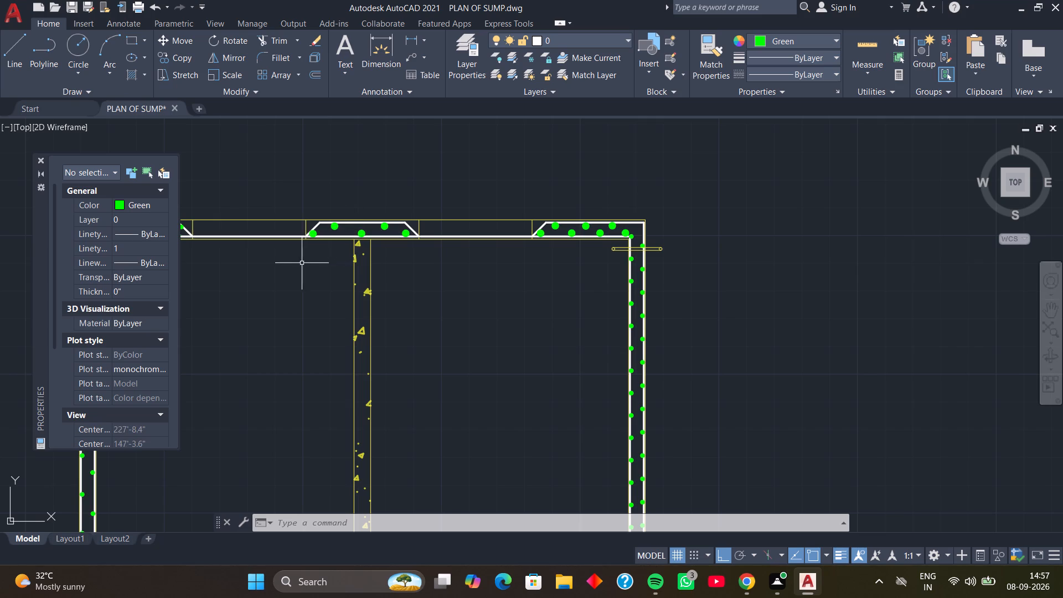
scroll(293, 267, "down", 2)
middle_click_drag(280, 279, 268, 249)
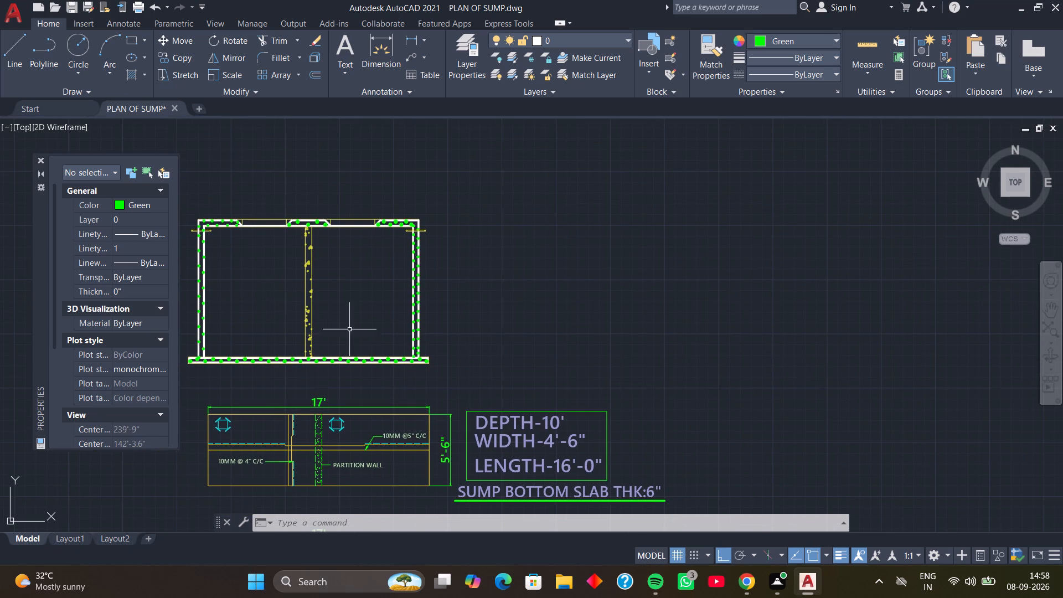
middle_click_drag(373, 301, 344, 286)
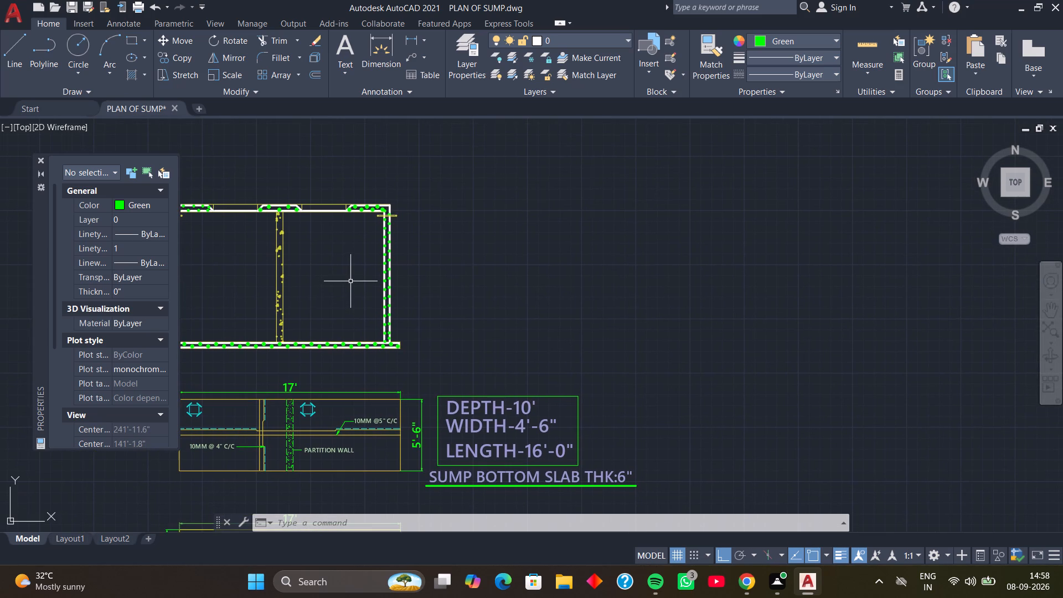
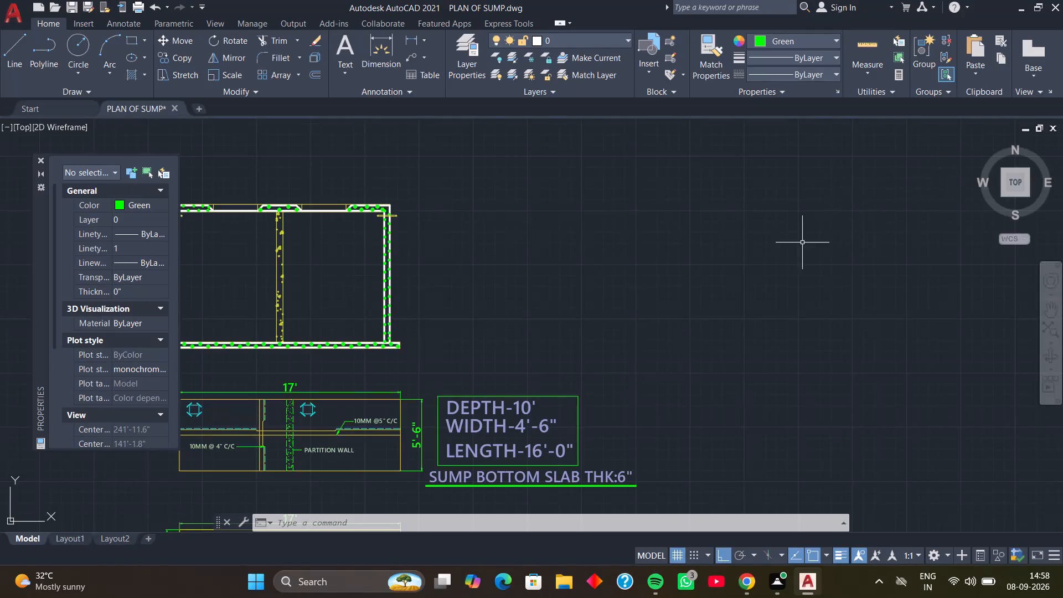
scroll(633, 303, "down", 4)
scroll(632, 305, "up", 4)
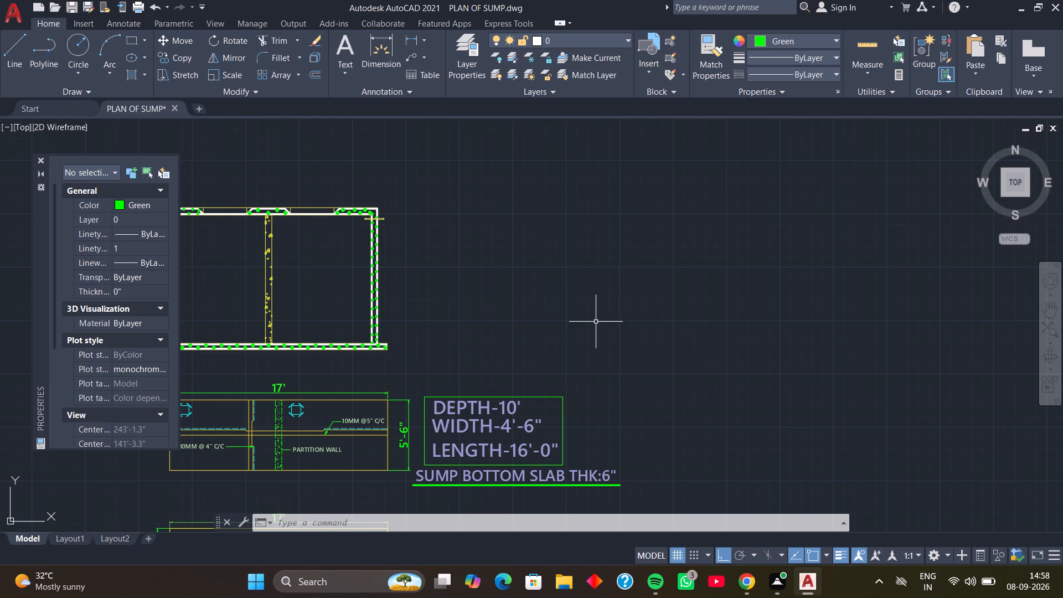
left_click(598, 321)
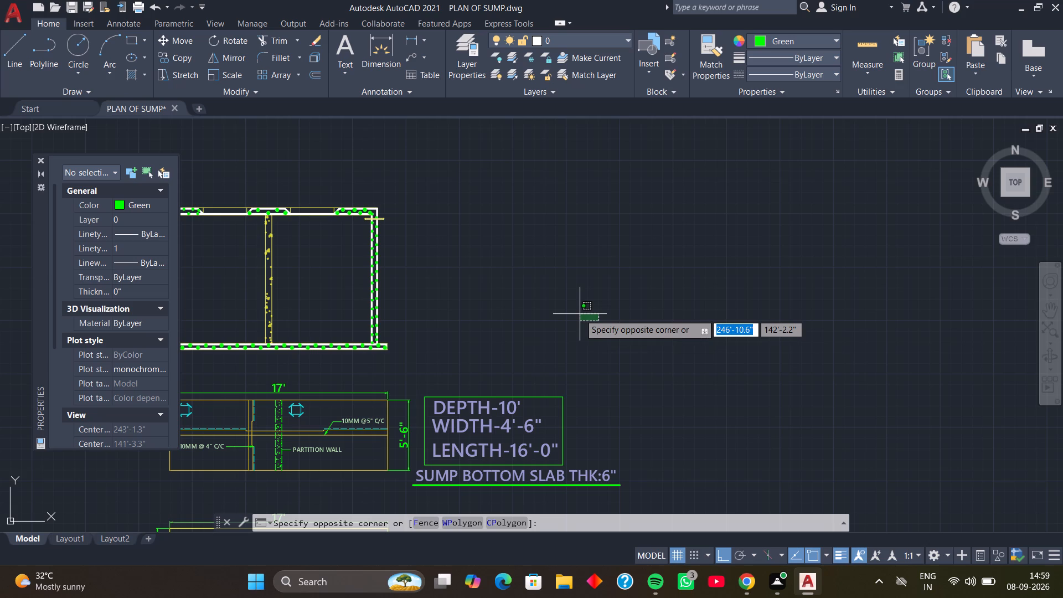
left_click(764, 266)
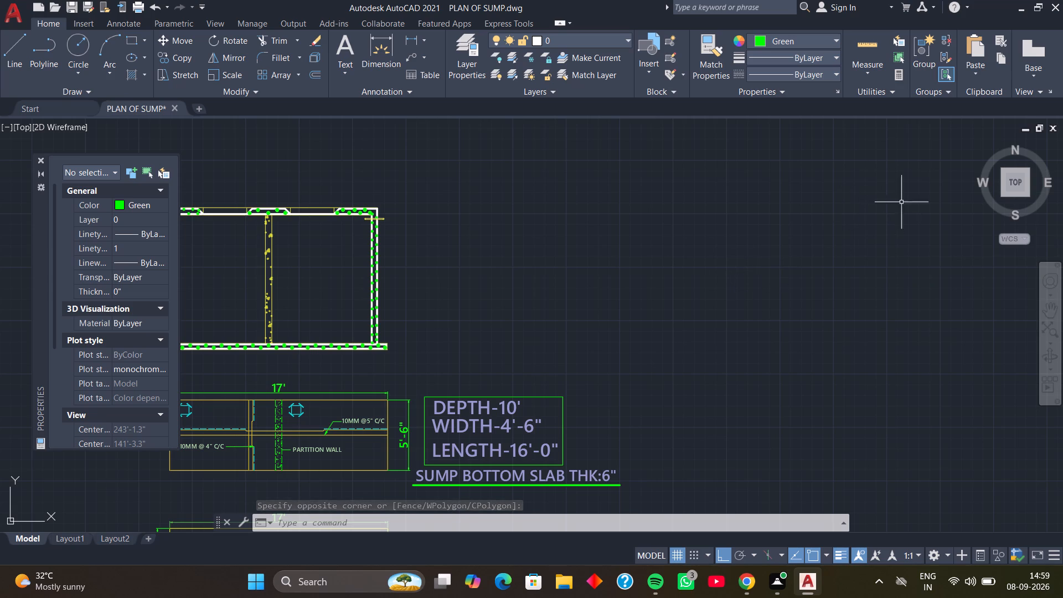
Quit the application and save the changes to the PLAN OF SUMP.dwg drawing.
left_click(1056, 4)
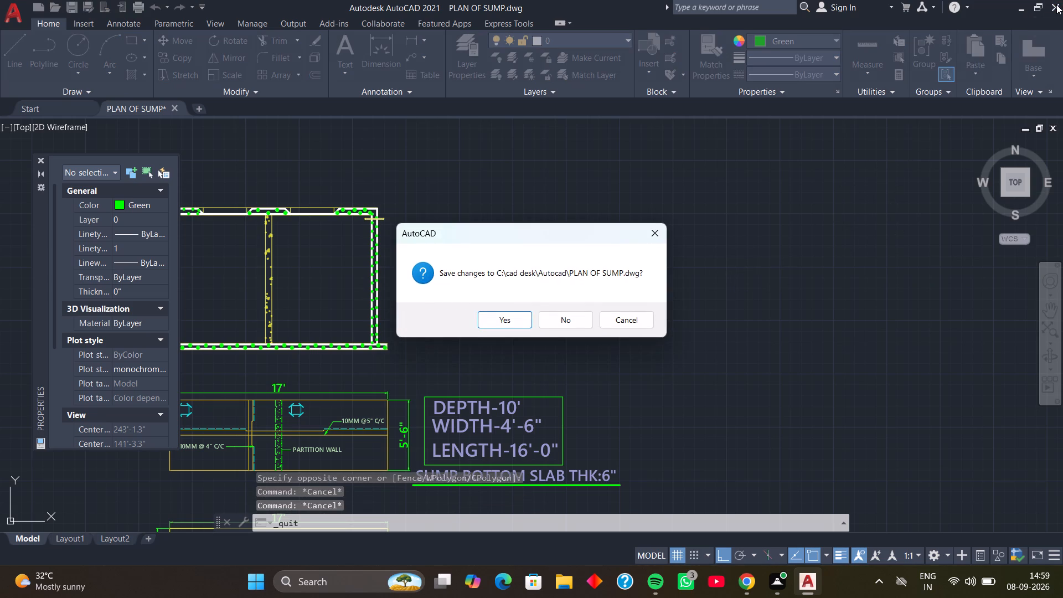
left_click(493, 319)
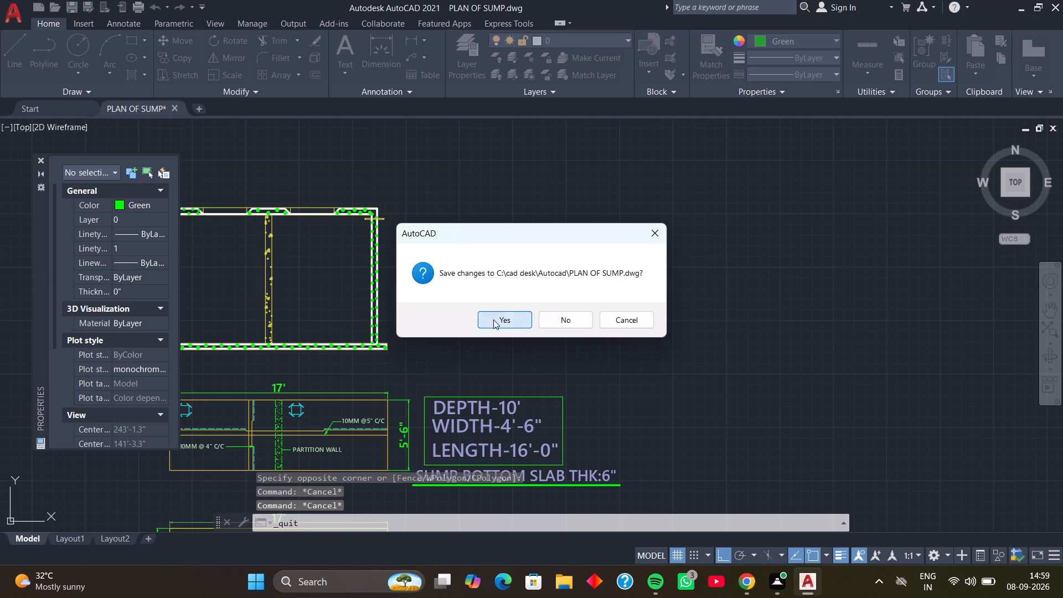
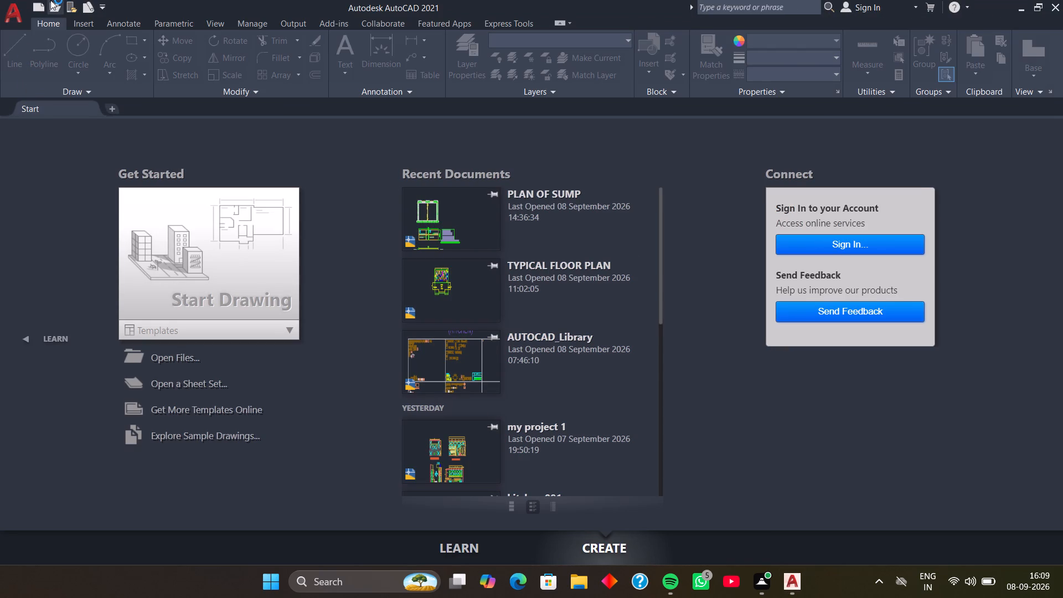
Open the PLAN OF SUMP drawing from the recent documents.
scroll(62, 0, "down", 1)
left_click(466, 224)
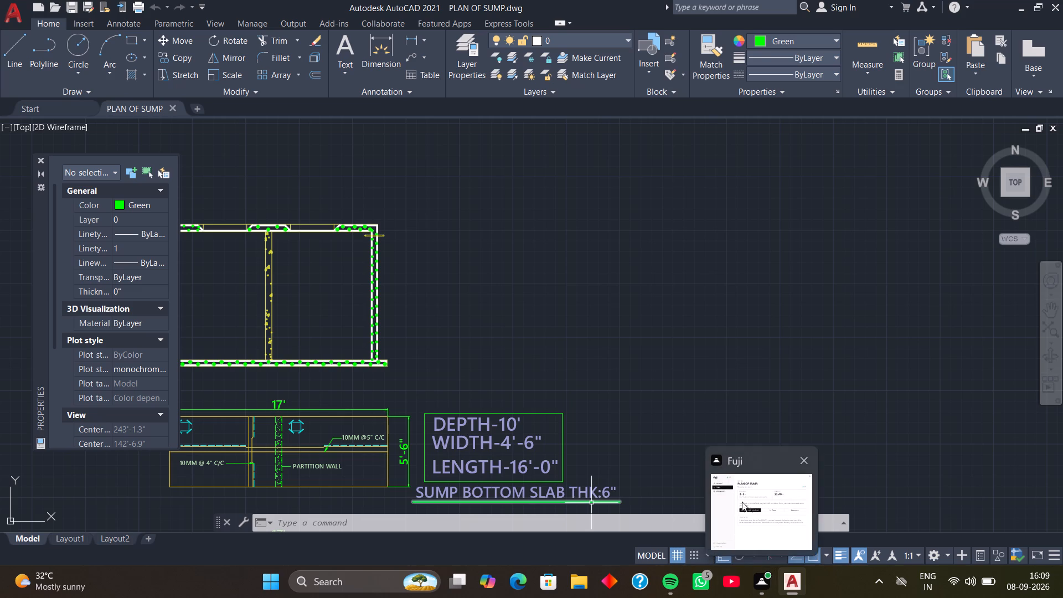
Examine the overall sump drawing and the section's top slab openings and reinforcement above the reinforcement plan.
scroll(462, 299, "down", 1)
middle_click_drag(456, 322, 538, 254)
middle_click_drag(465, 295, 466, 295)
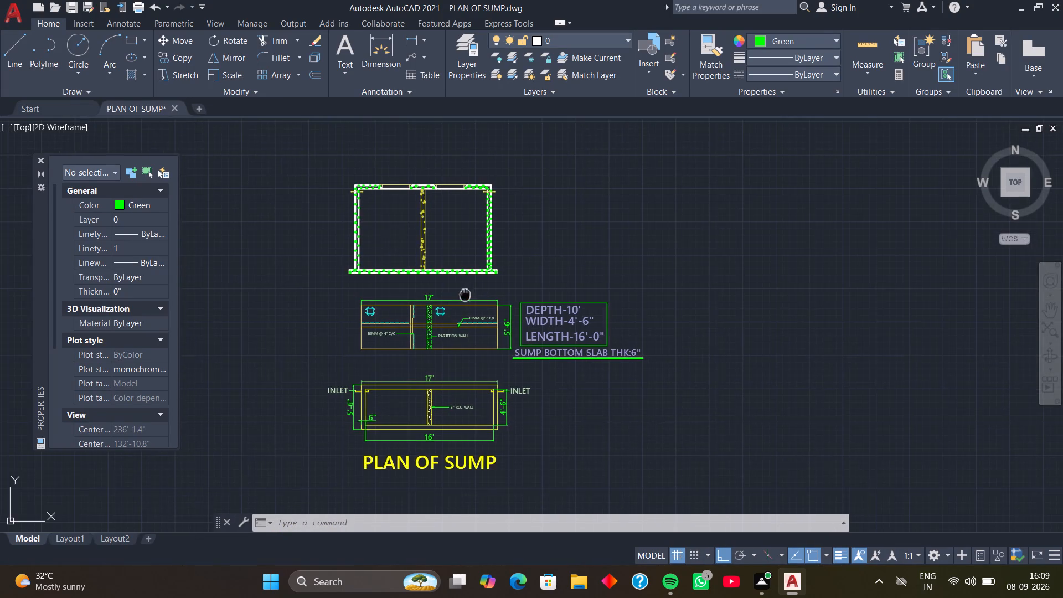
middle_click_drag(466, 295, 503, 298)
scroll(467, 259, "up", 2)
scroll(462, 267, "down", 1)
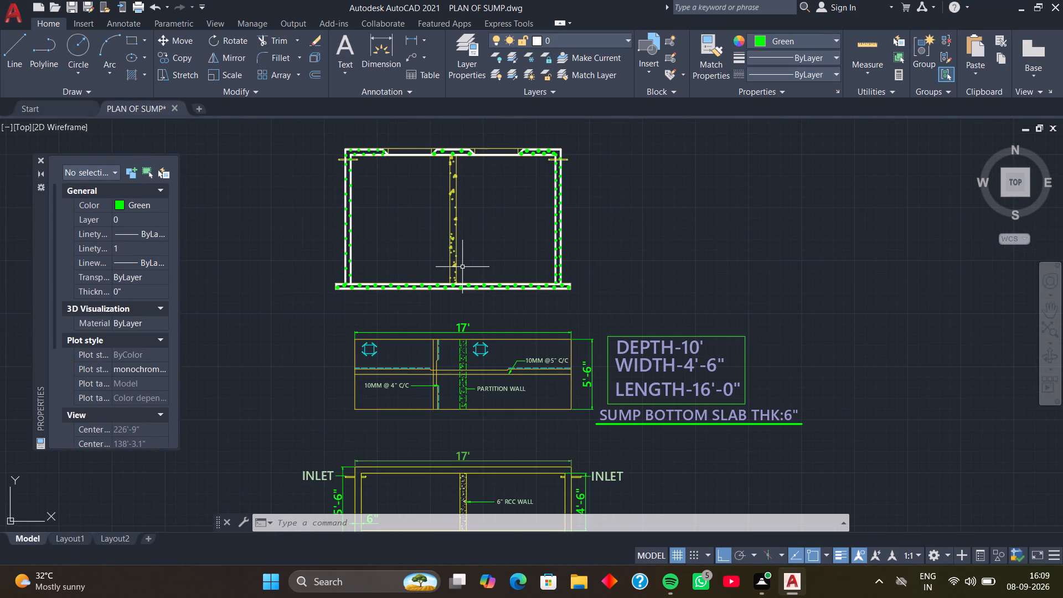
middle_click_drag(462, 267, 449, 306)
middle_click_drag(438, 240, 417, 283)
scroll(392, 252, "up", 1)
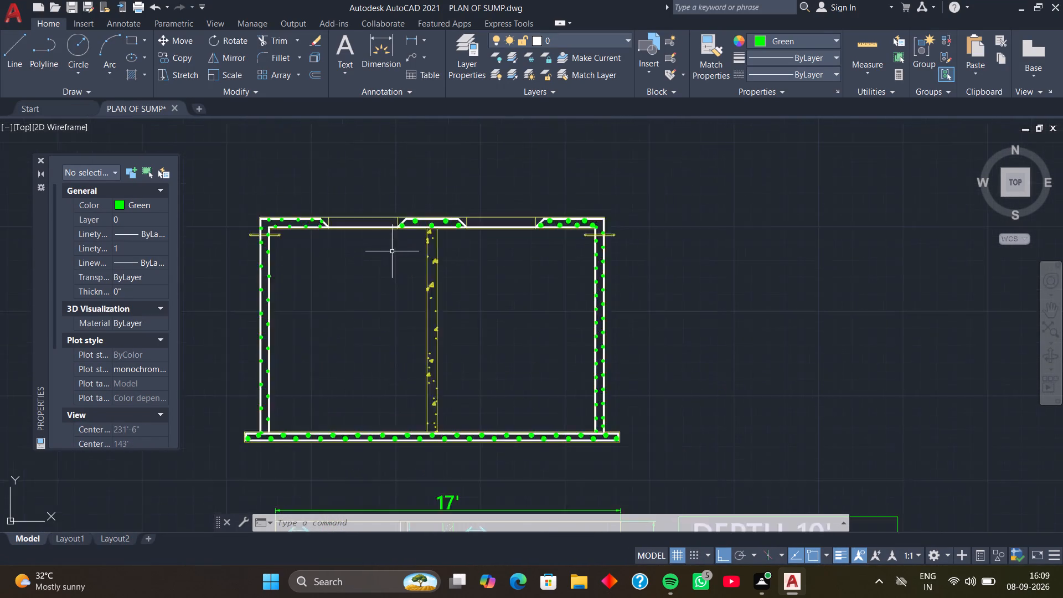
scroll(392, 251, "up", 2)
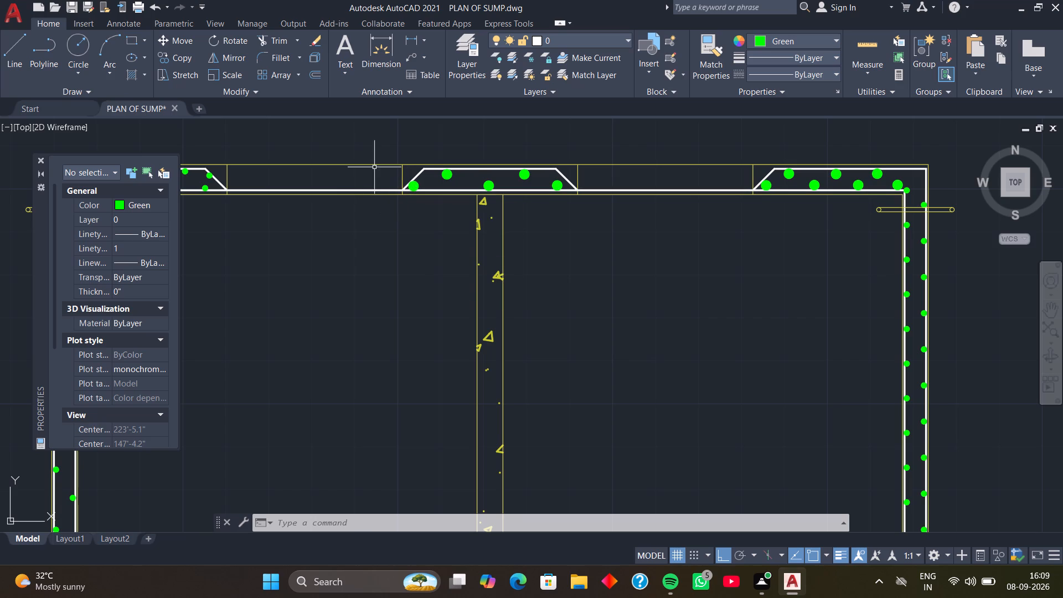
scroll(388, 196, "down", 2)
middle_click_drag(385, 207, 424, 198)
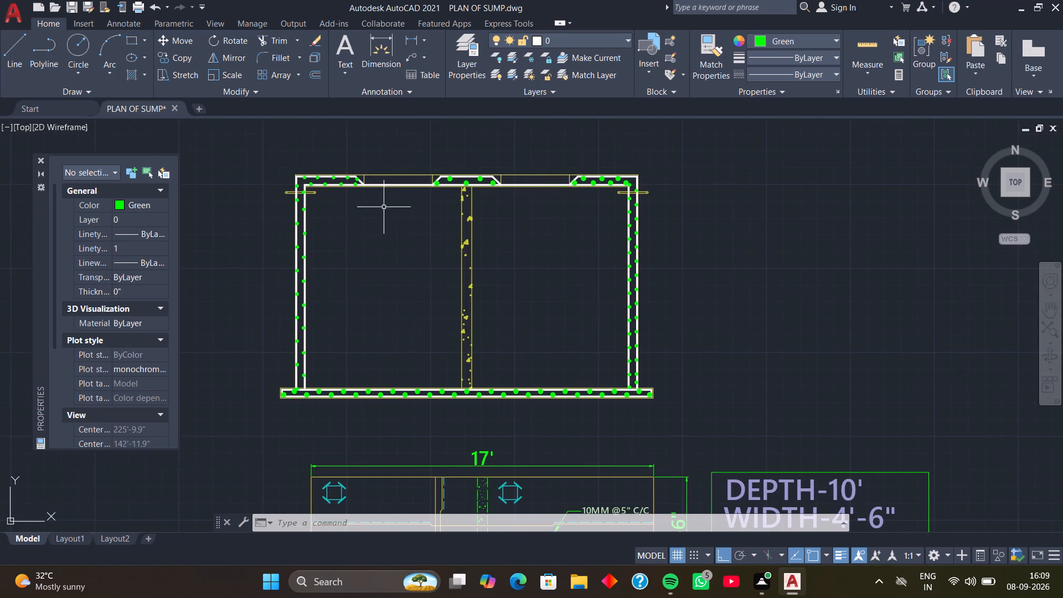
middle_click_drag(383, 207, 420, 210)
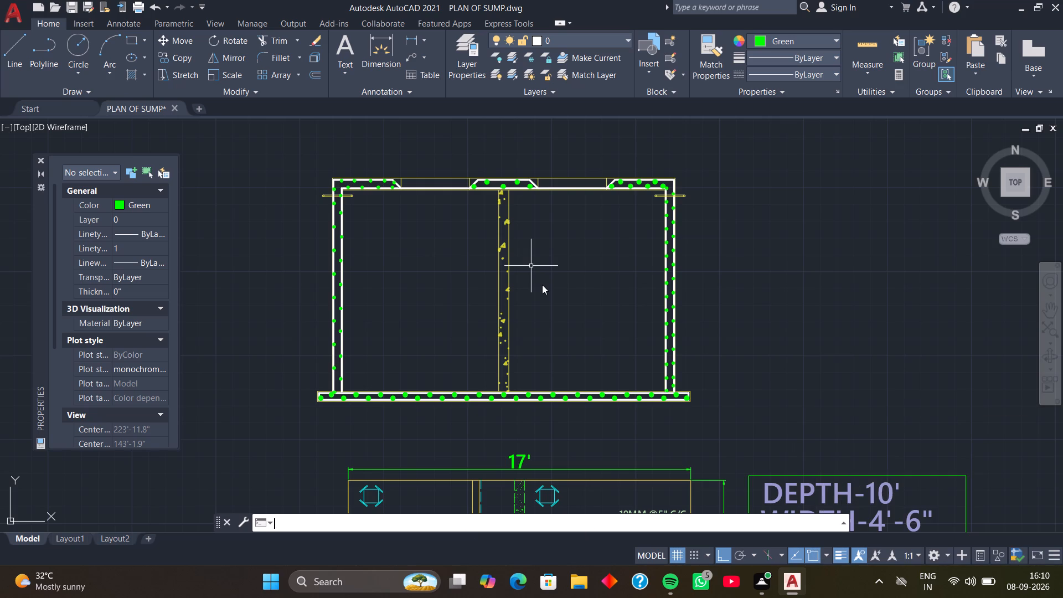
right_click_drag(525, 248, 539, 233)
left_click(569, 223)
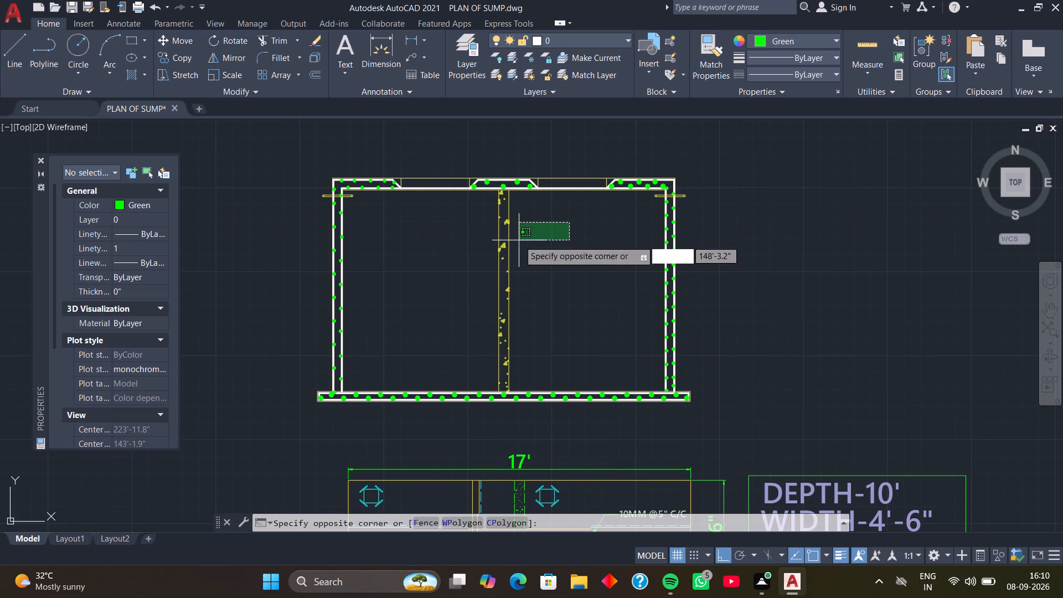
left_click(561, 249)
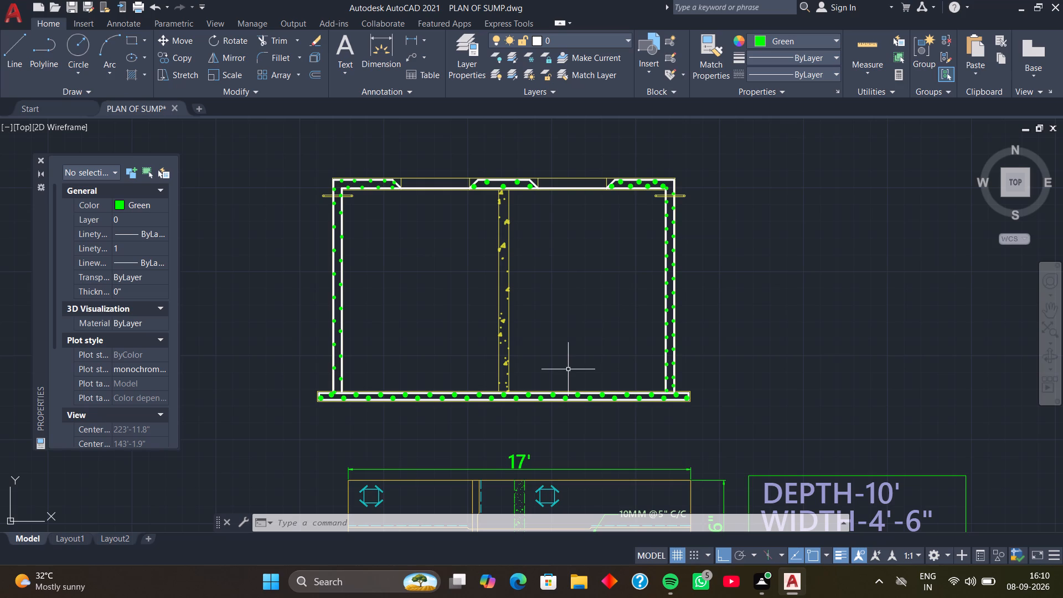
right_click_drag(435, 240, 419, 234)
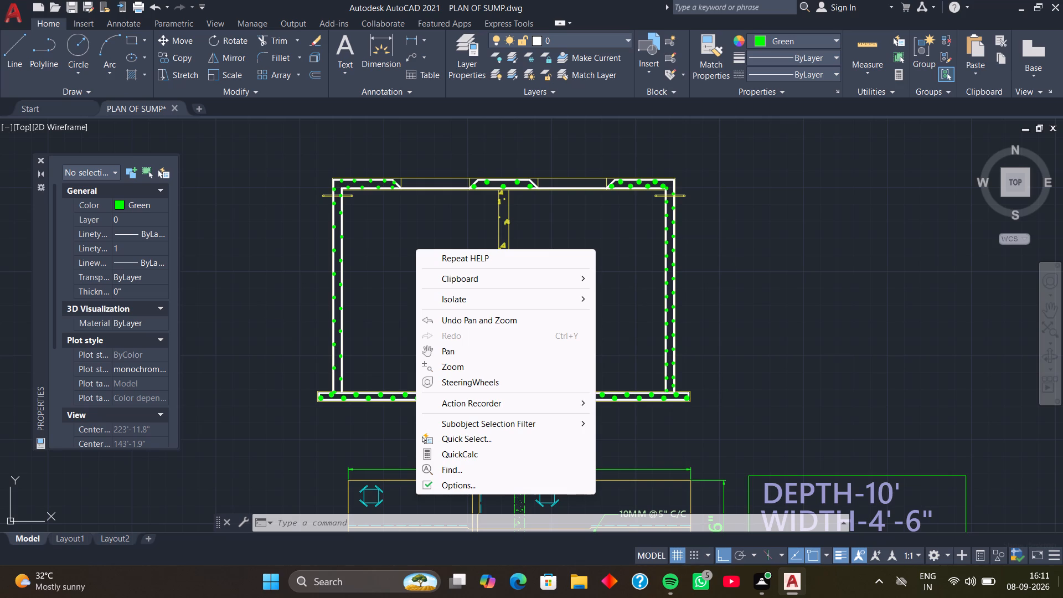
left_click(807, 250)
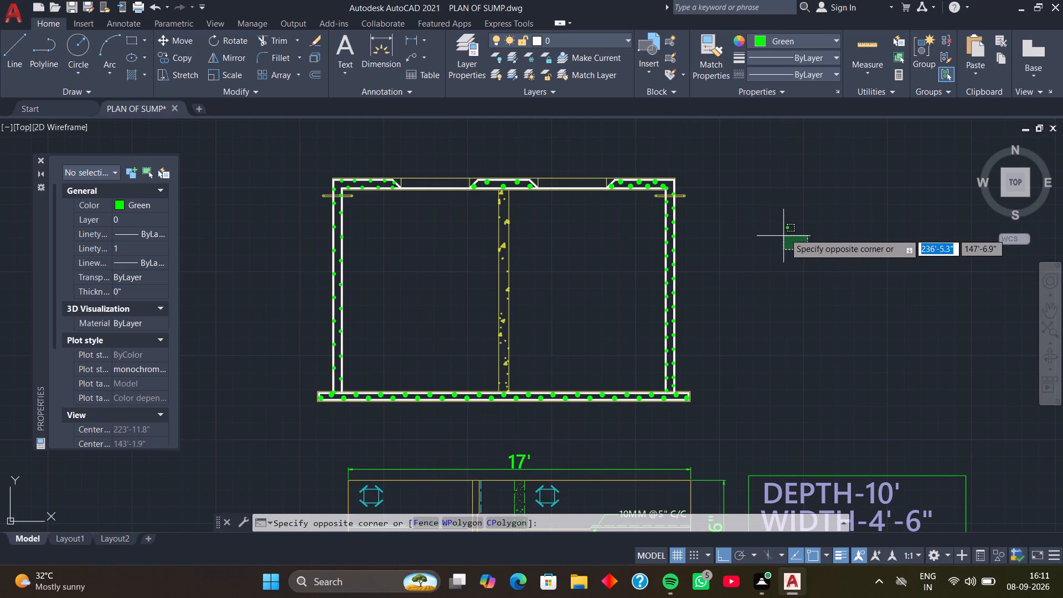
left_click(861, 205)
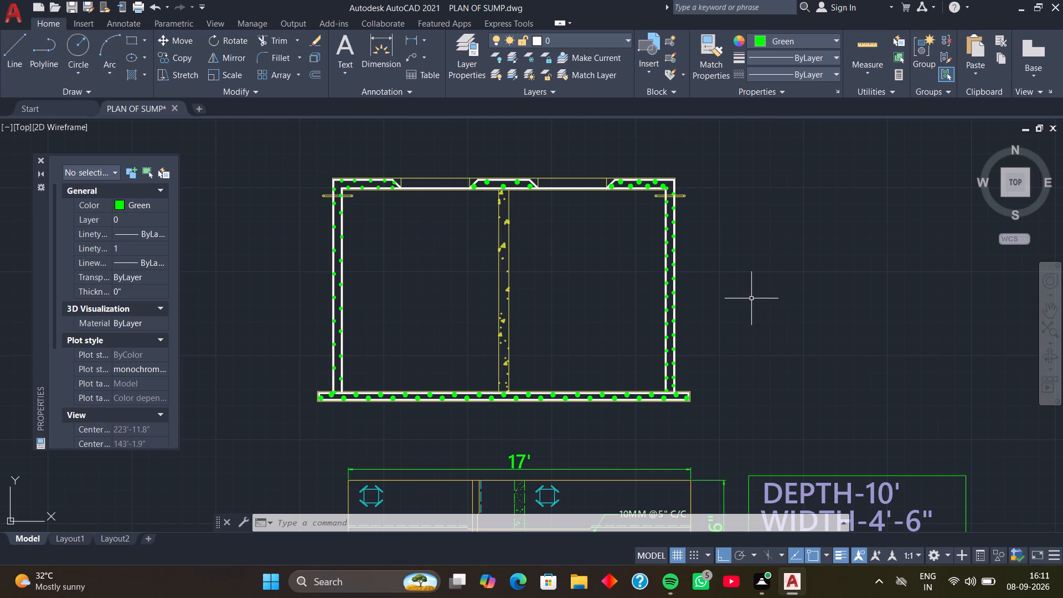
Examine the sump section's side walls, partition wall and top slab, and how it lines up with the plans below.
scroll(777, 255, "down", 1)
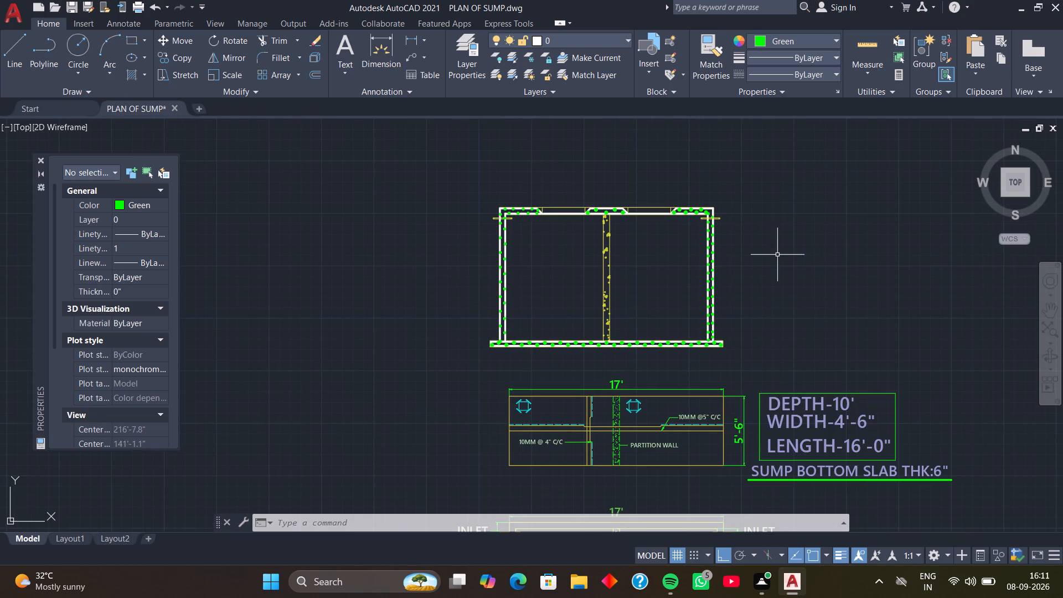
middle_click_drag(776, 255, 732, 258)
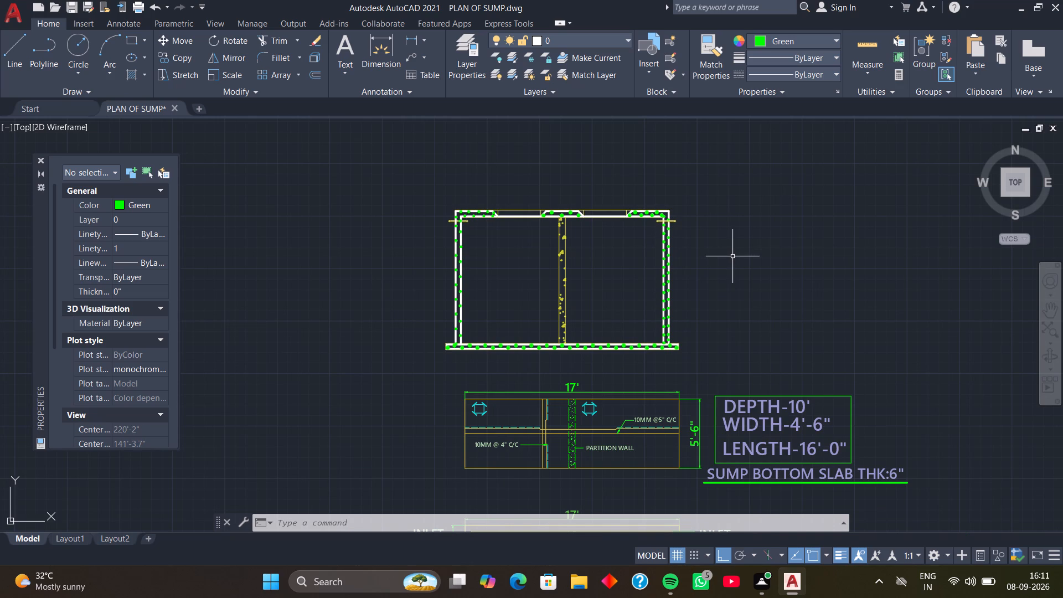
middle_click_drag(732, 256, 732, 249)
middle_click(733, 243)
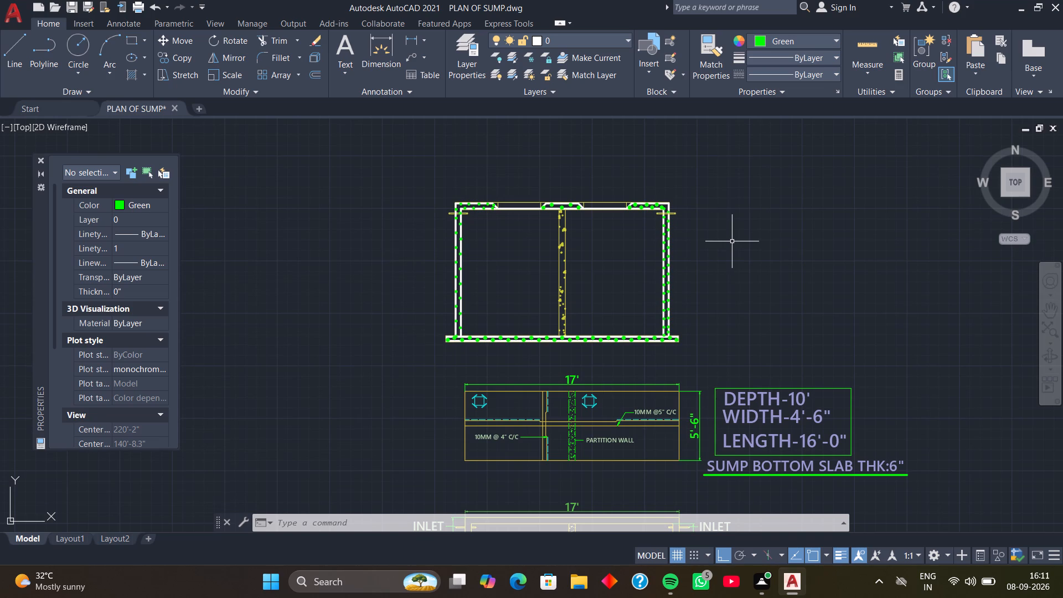
scroll(701, 235, "up", 2)
middle_click_drag(688, 216, 834, 205)
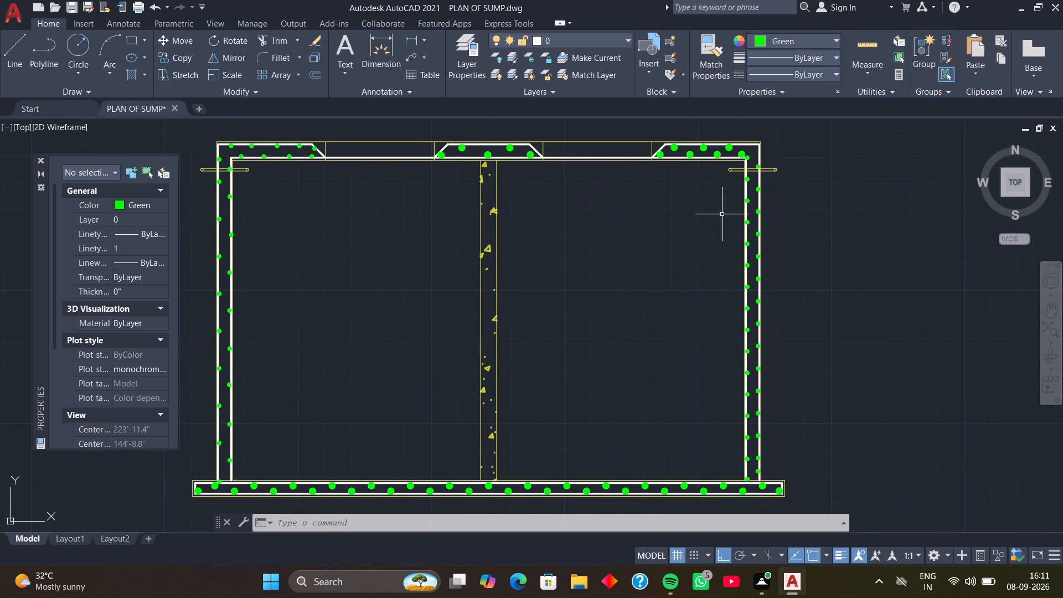
middle_click(710, 225)
middle_click(715, 236)
middle_click_drag(673, 220, 700, 252)
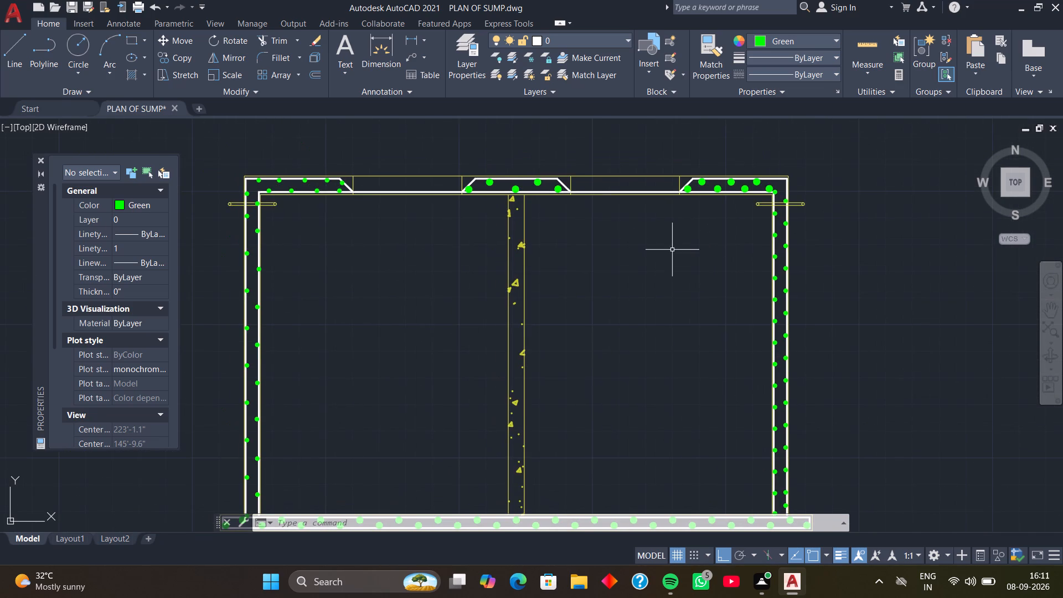
middle_click_drag(474, 261, 498, 193)
scroll(498, 192, "down", 1)
scroll(592, 244, "down", 1)
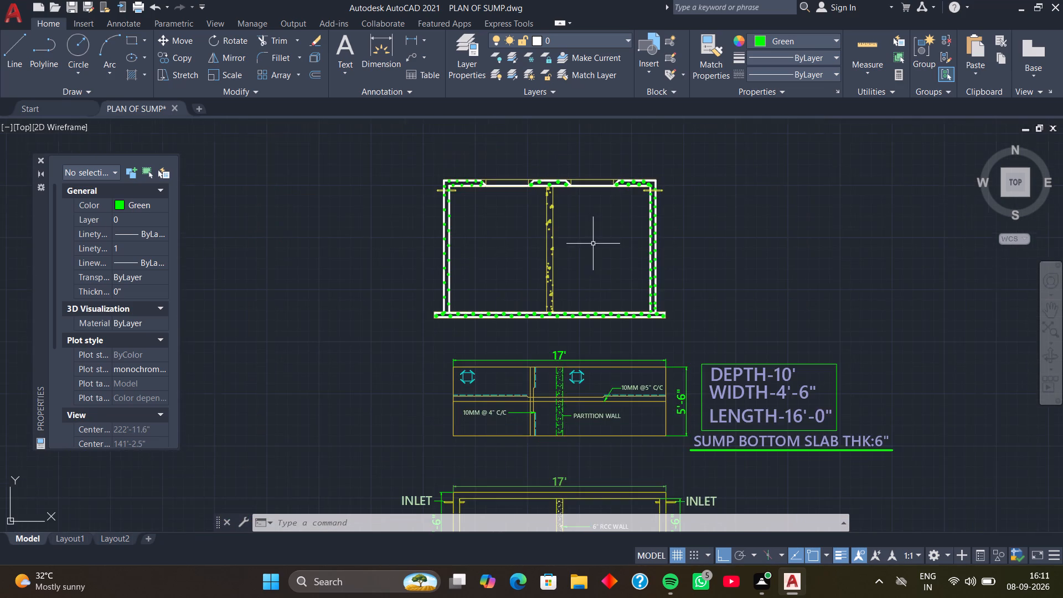
middle_click_drag(606, 260, 571, 211)
middle_click_drag(596, 237, 570, 193)
middle_click_drag(630, 283, 629, 261)
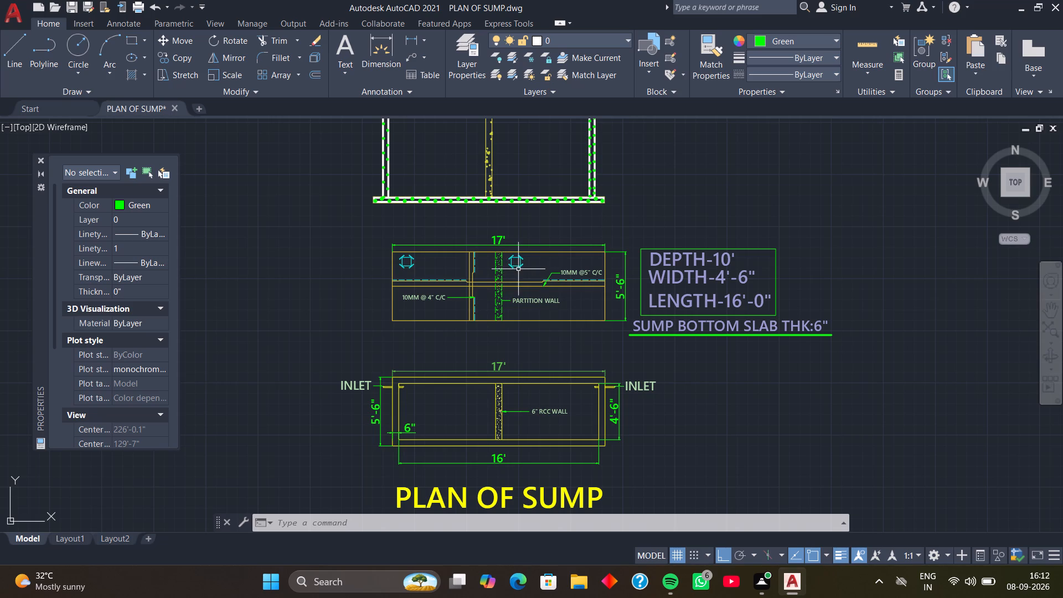
Examine the slab reinforcement plan with its 10MM bar spacing leaders and PARTITION WALL label.
scroll(450, 303, "up", 2)
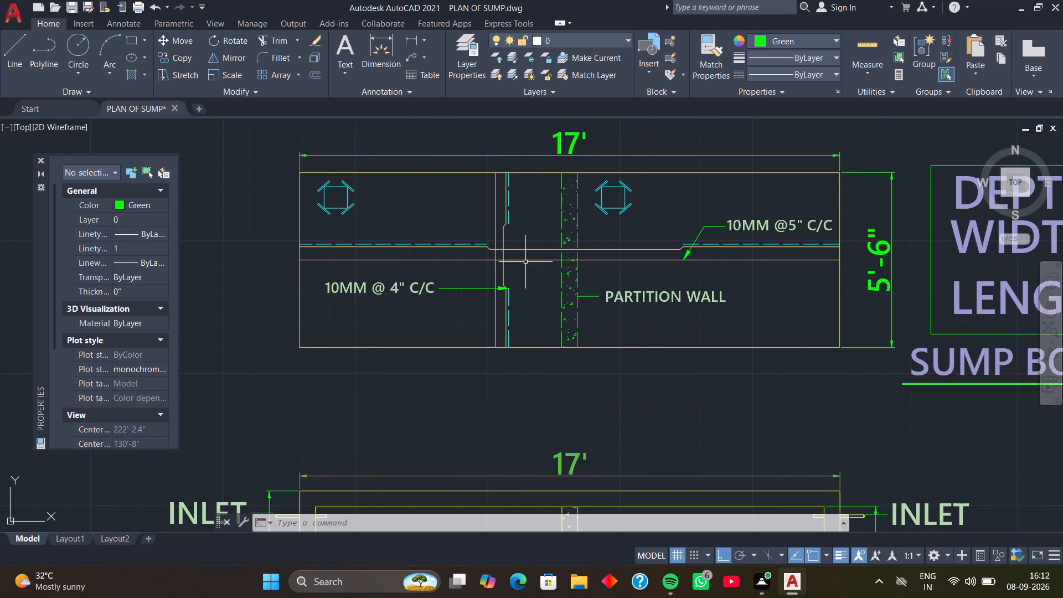
scroll(526, 261, "up", 3)
scroll(526, 261, "down", 3)
middle_click_drag(591, 281, 544, 253)
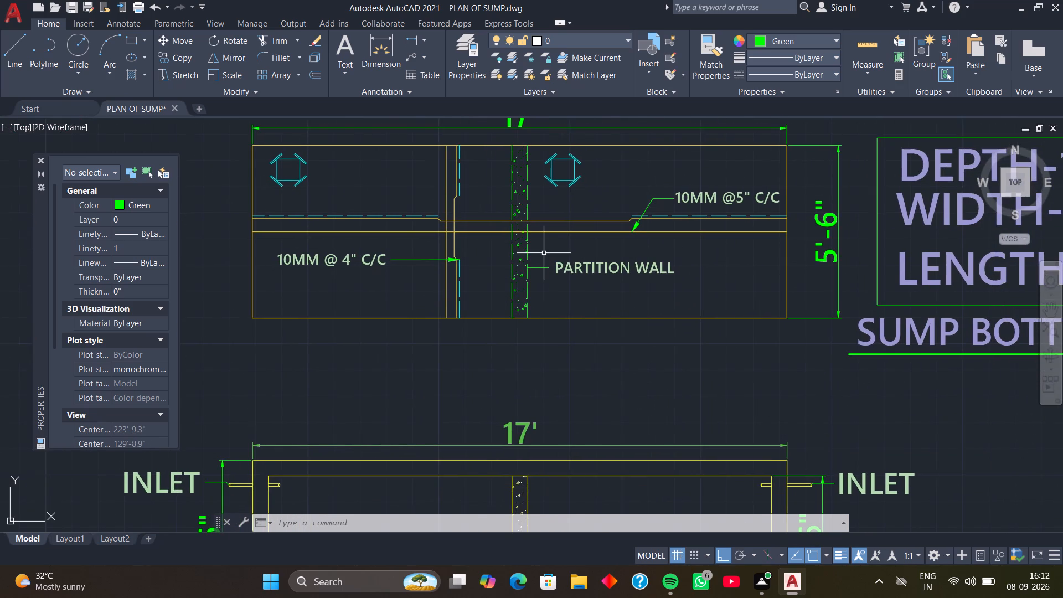
middle_click_drag(567, 256, 528, 269)
middle_click_drag(623, 243, 571, 219)
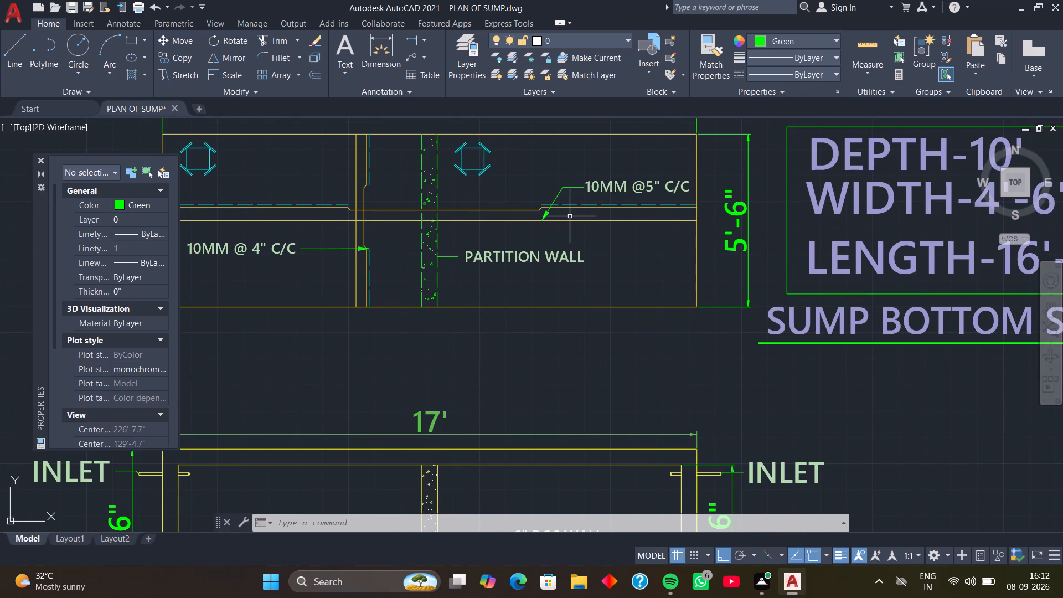
scroll(592, 232, "down", 1)
middle_click_drag(594, 236, 563, 270)
scroll(553, 228, "up", 1)
scroll(553, 228, "down", 2)
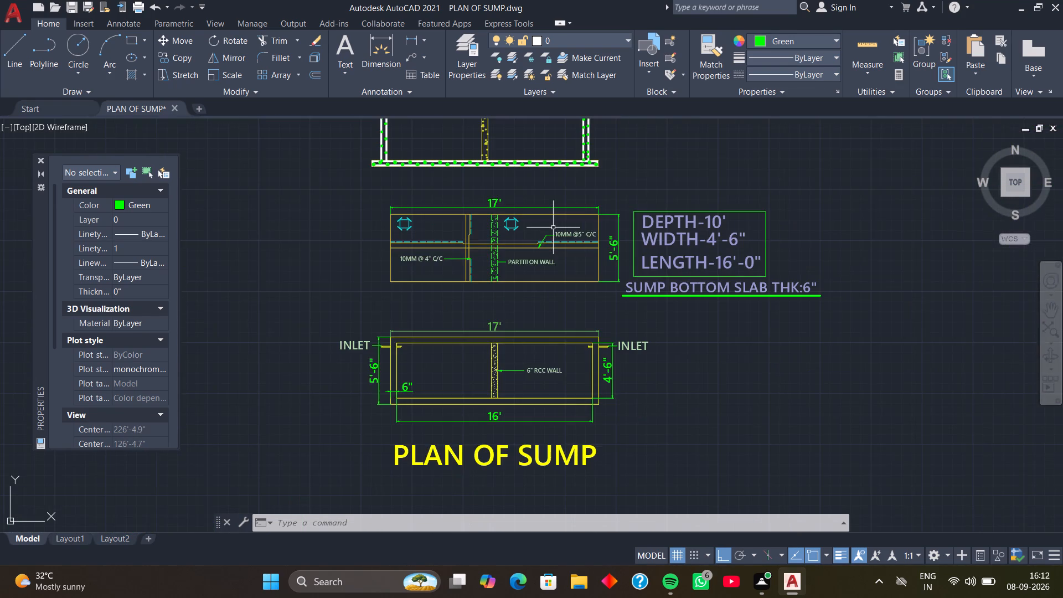
Examine the section's upper corner with the inlet pipe and its bottom slab reinforcement against the plans below.
middle_click_drag(553, 228, 534, 302)
middle_click_drag(533, 167, 580, 231)
middle_click_drag(486, 200, 518, 208)
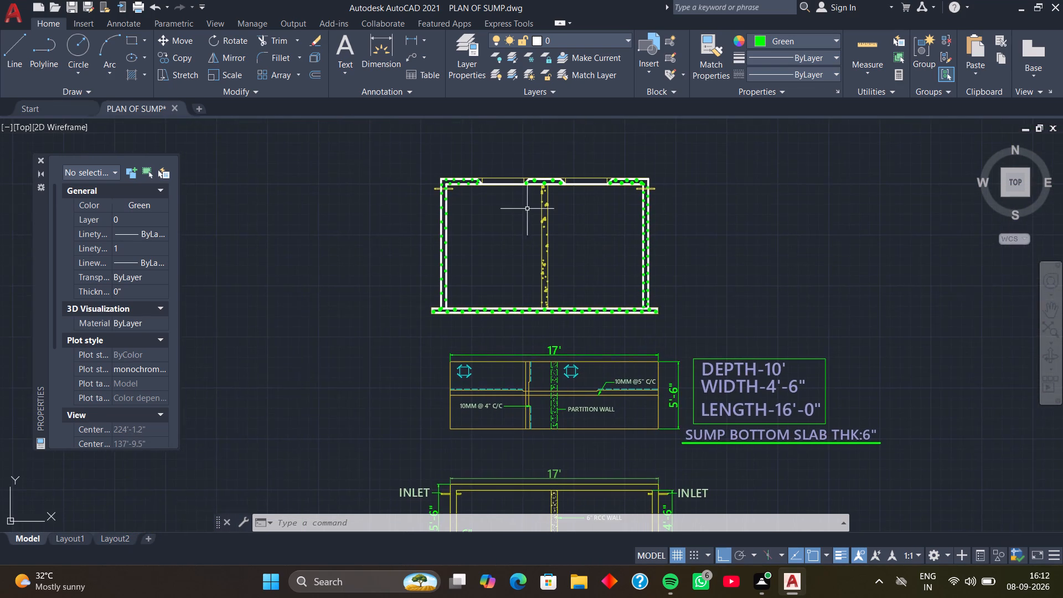
scroll(505, 194, "up", 4)
scroll(482, 185, "down", 2)
middle_click_drag(482, 185, 558, 225)
middle_click_drag(446, 204, 517, 217)
scroll(509, 216, "up", 3)
scroll(534, 195, "down", 3)
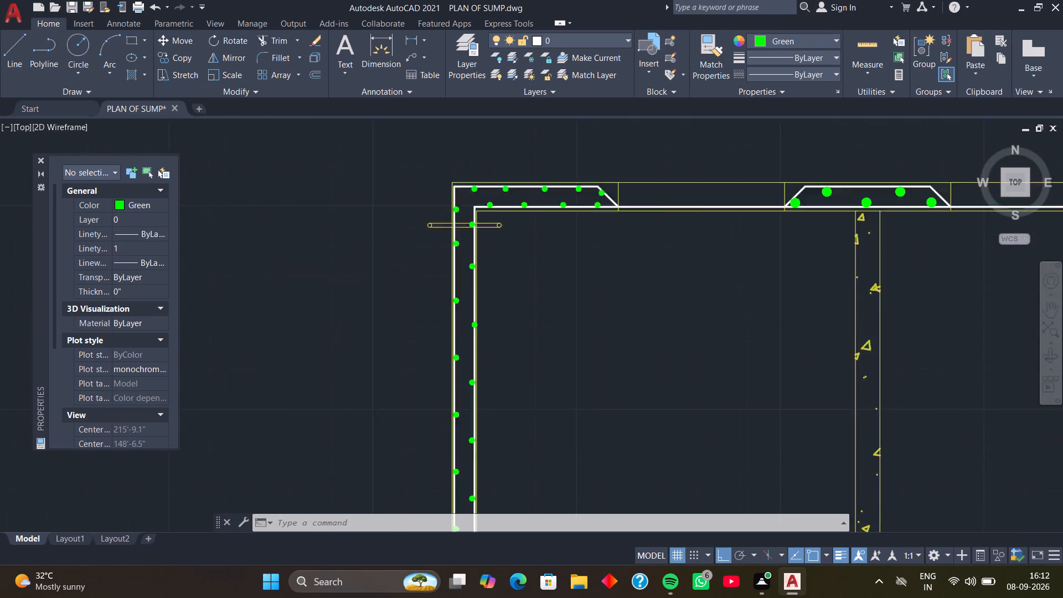
scroll(549, 234, "down", 1)
middle_click_drag(571, 270, 528, 205)
middle_click_drag(563, 283, 558, 233)
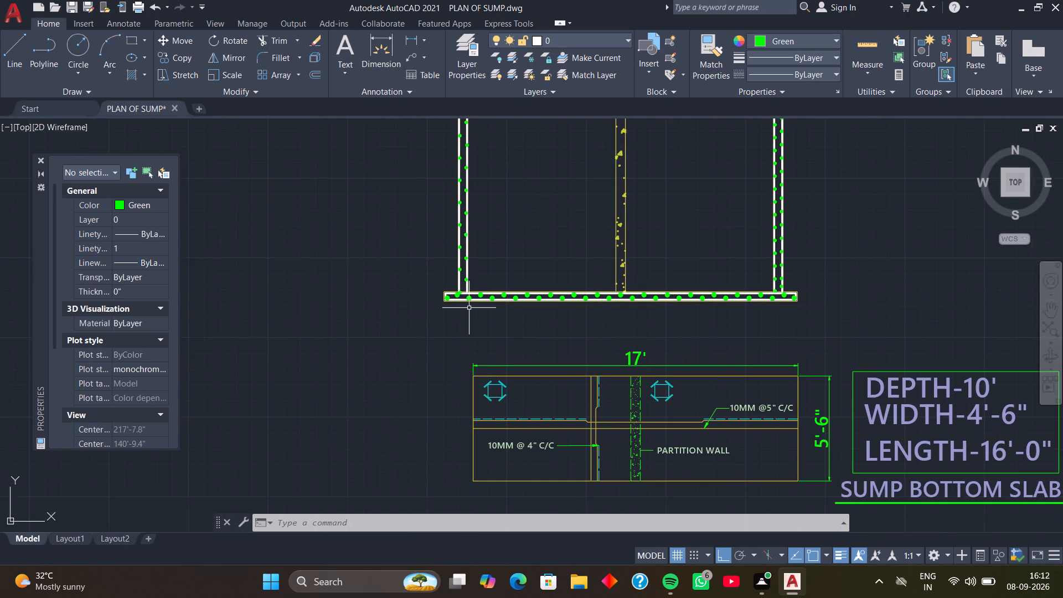
scroll(468, 308, "up", 3)
scroll(471, 271, "down", 3)
middle_click_drag(554, 254, 468, 294)
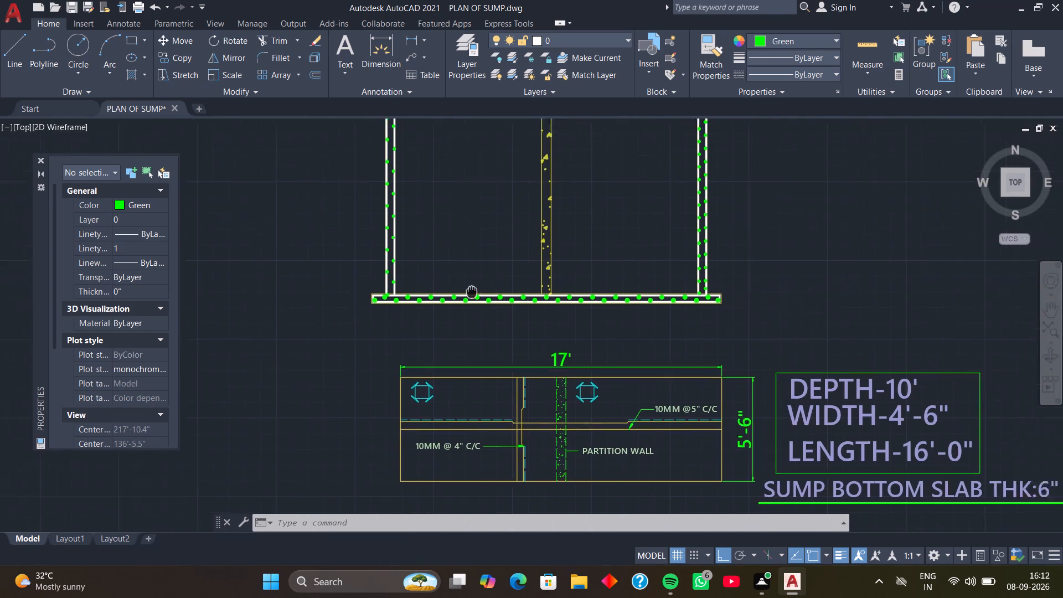
middle_click_drag(468, 294, 463, 297)
middle_click_drag(561, 278, 559, 331)
scroll(571, 299, "down", 1)
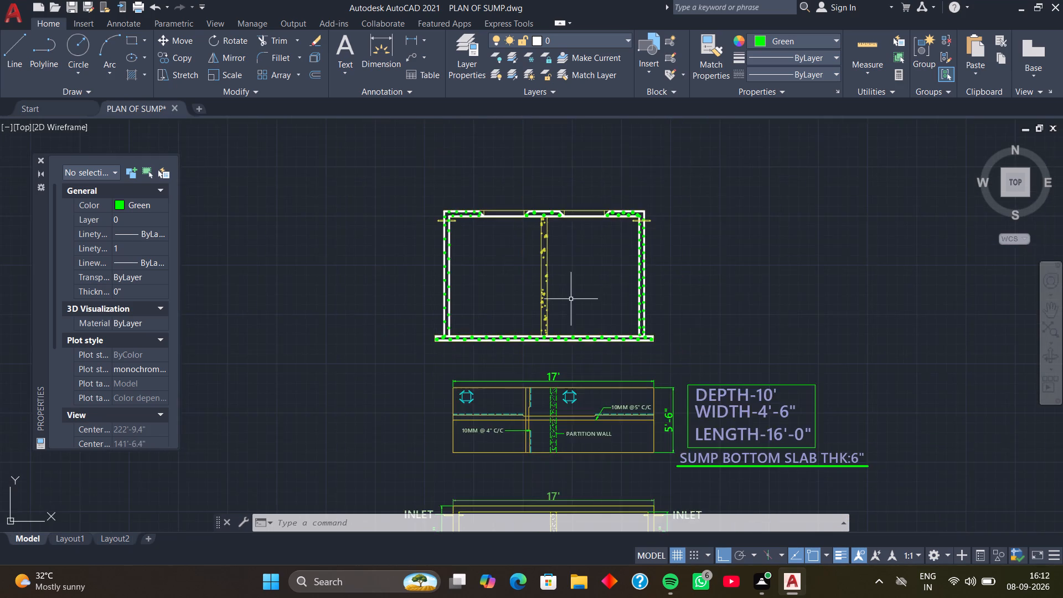
scroll(576, 296, "down", 1)
middle_click_drag(576, 291, 571, 263)
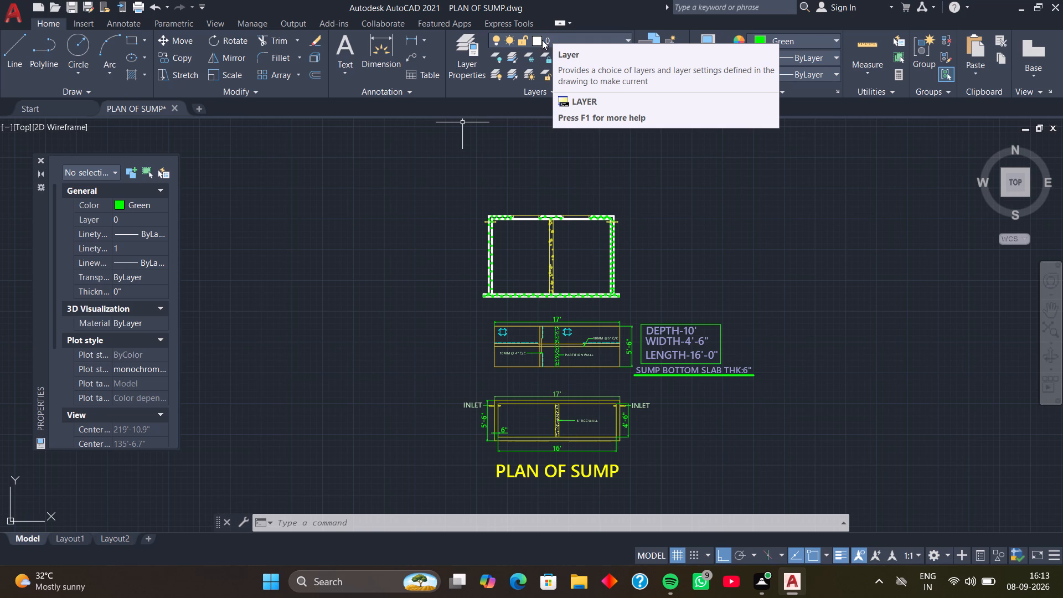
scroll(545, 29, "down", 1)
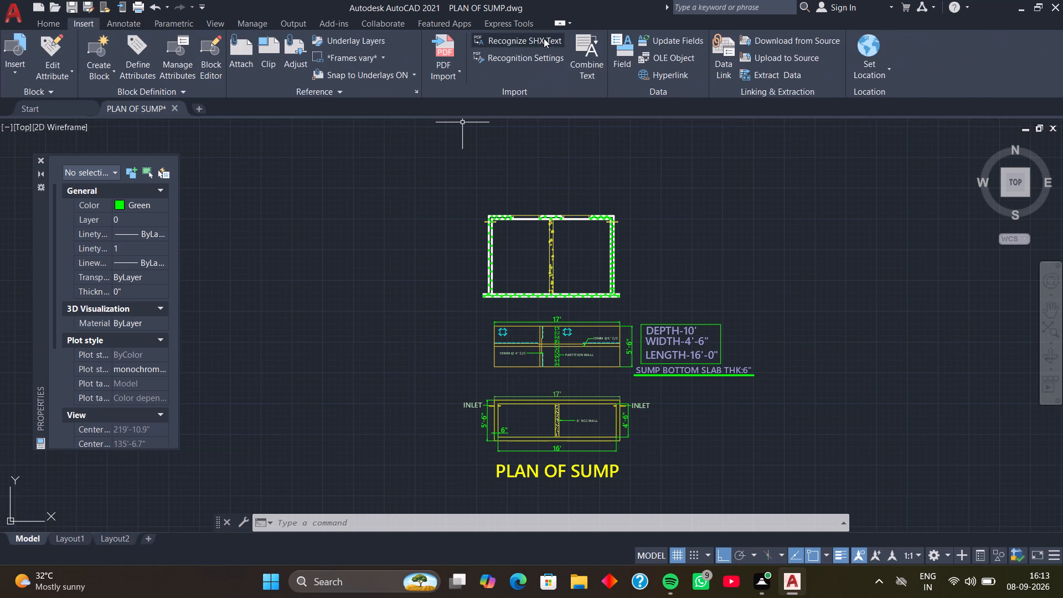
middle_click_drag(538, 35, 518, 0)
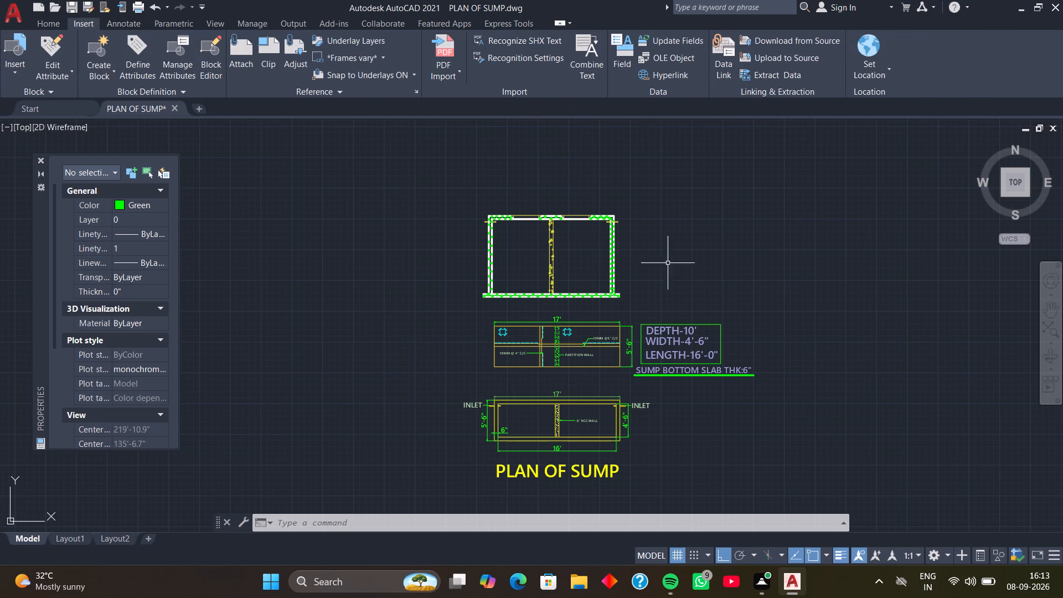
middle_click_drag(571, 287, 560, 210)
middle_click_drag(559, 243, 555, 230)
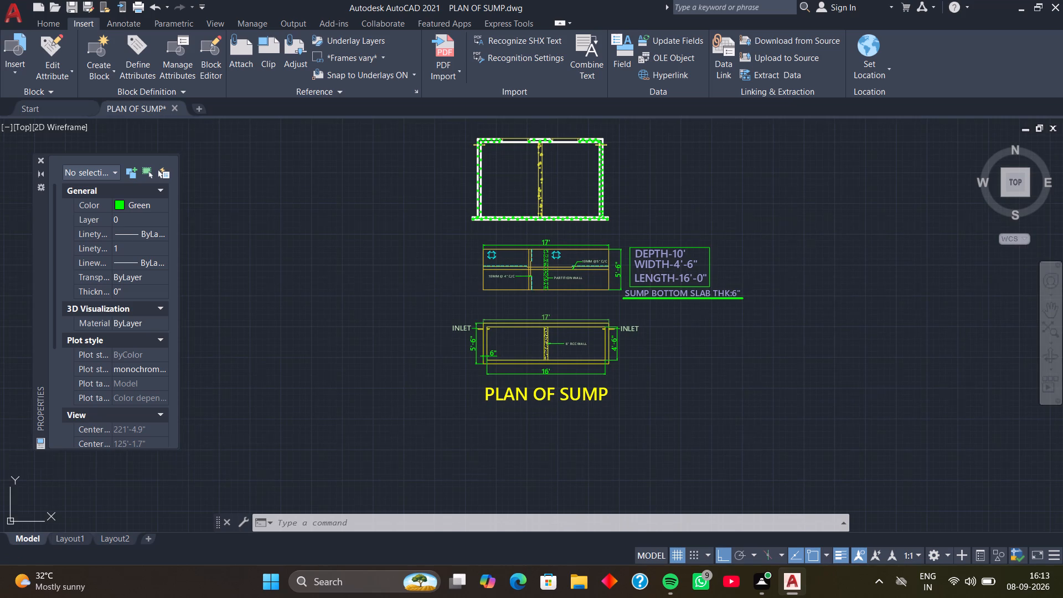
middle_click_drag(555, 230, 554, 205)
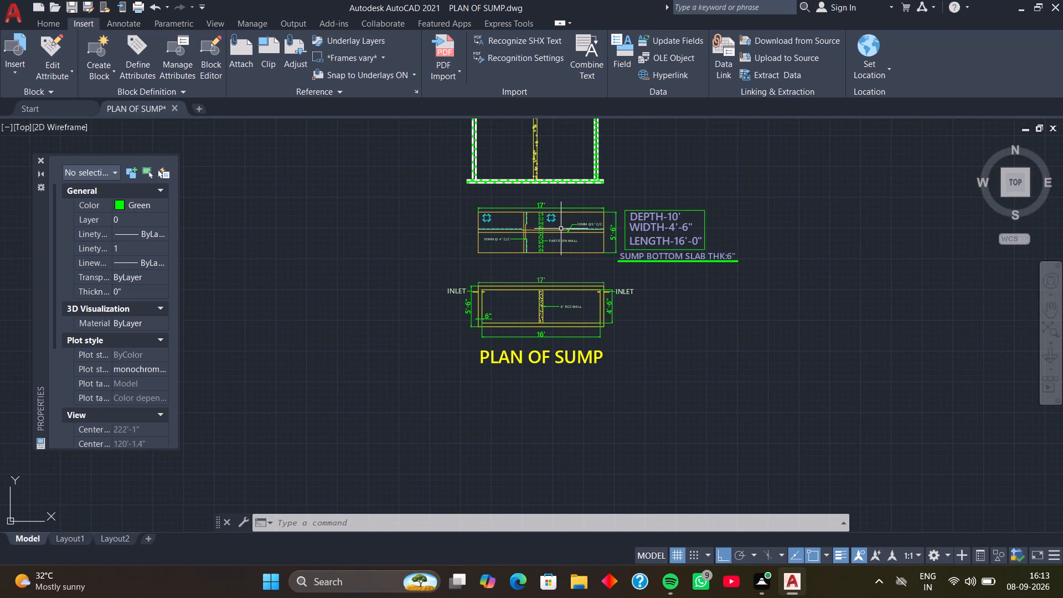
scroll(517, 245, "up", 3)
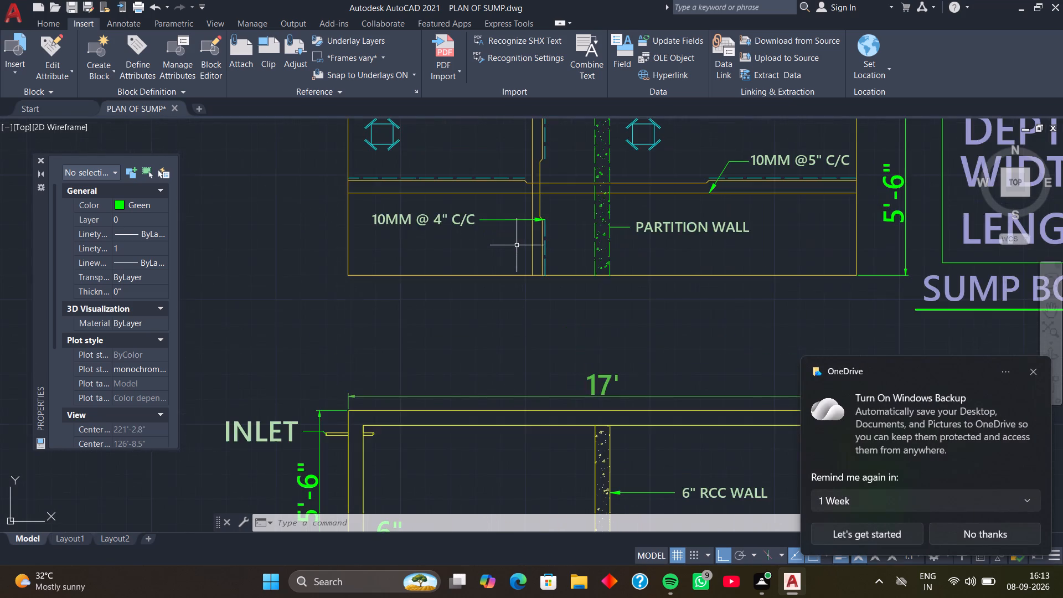
Move the whole sump plan with its PLAN OF SUMP title about 45' up and across, beside the sump section.
scroll(519, 248, "down", 2)
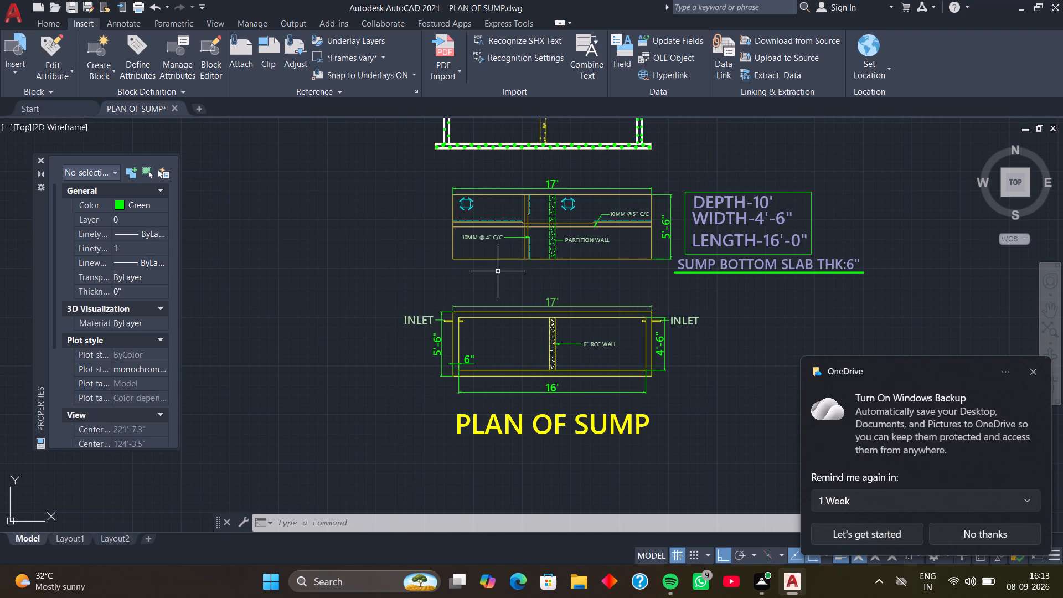
middle_click_drag(496, 275, 500, 220)
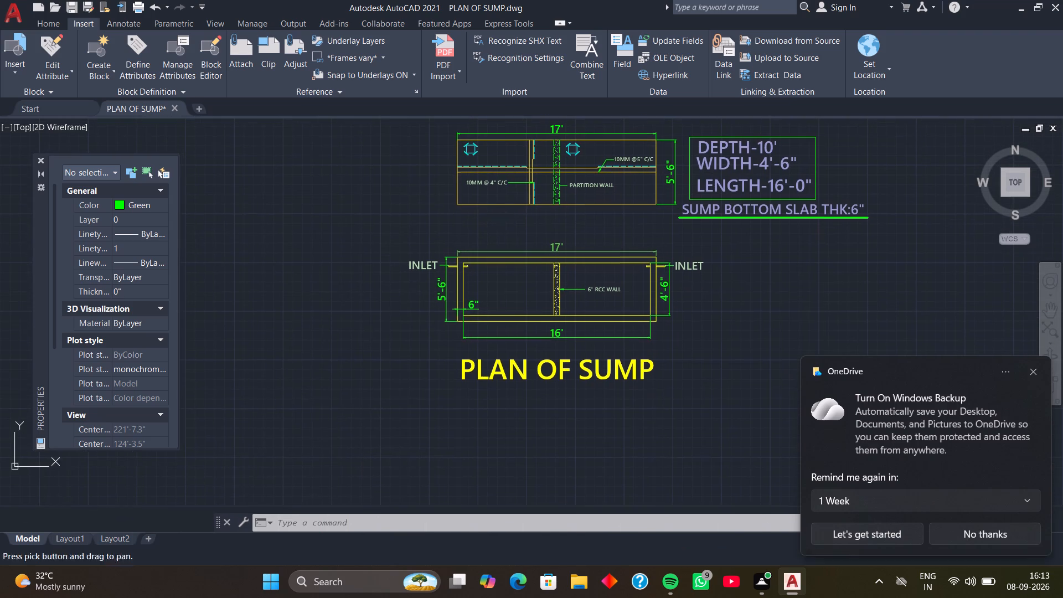
left_click(384, 235)
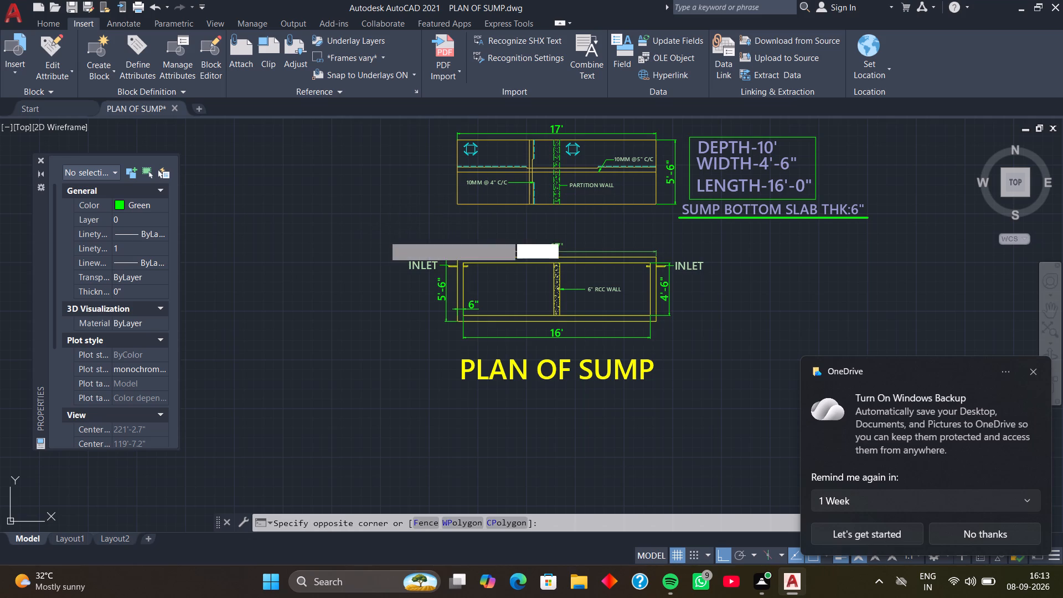
left_click(720, 405)
key("m")
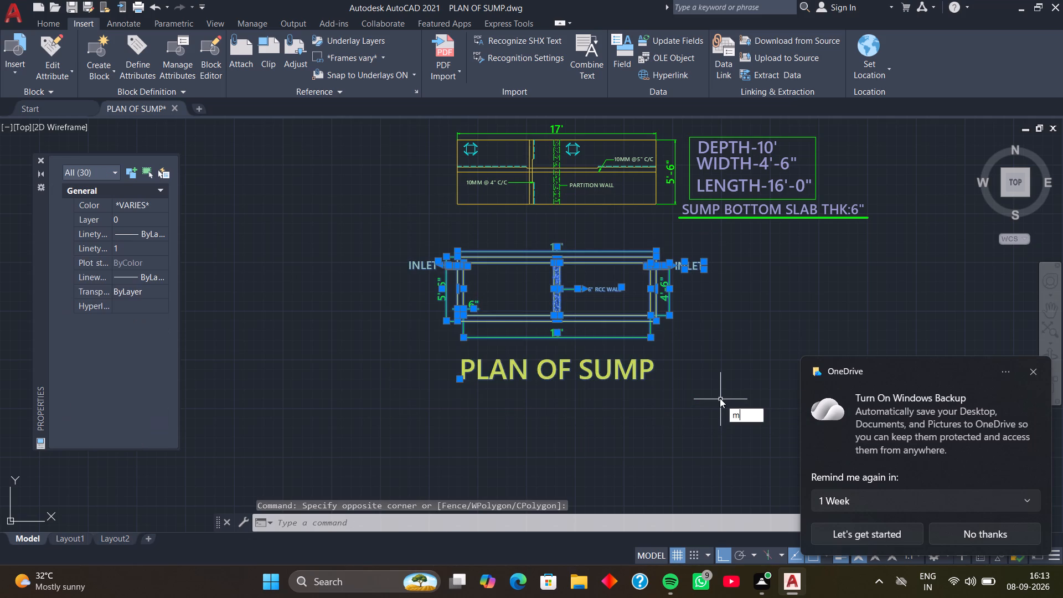
key("space")
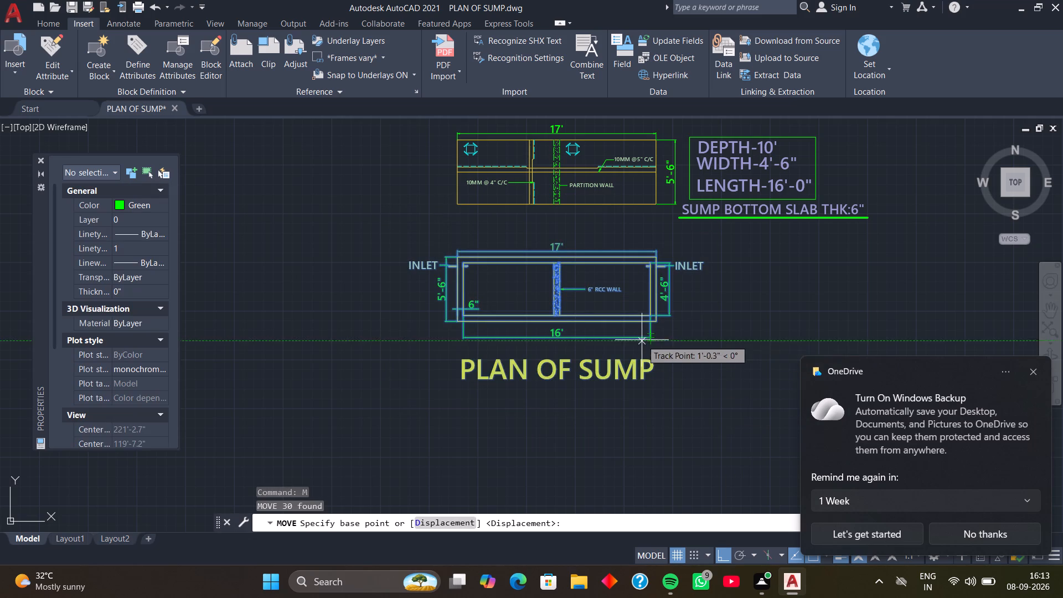
left_click(648, 340)
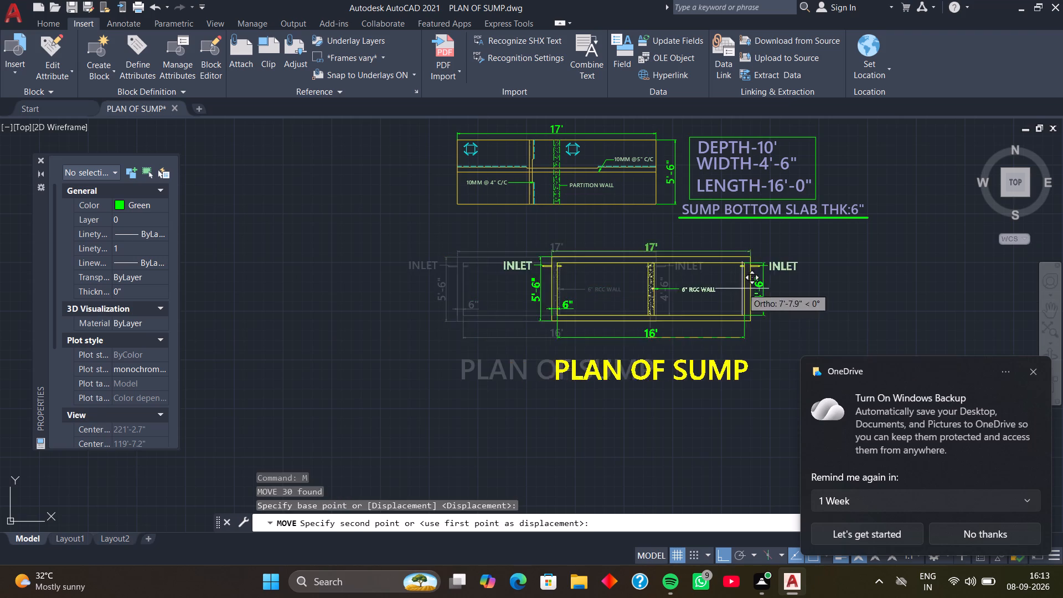
scroll(782, 271, "down", 2)
middle_click_drag(782, 271, 625, 370)
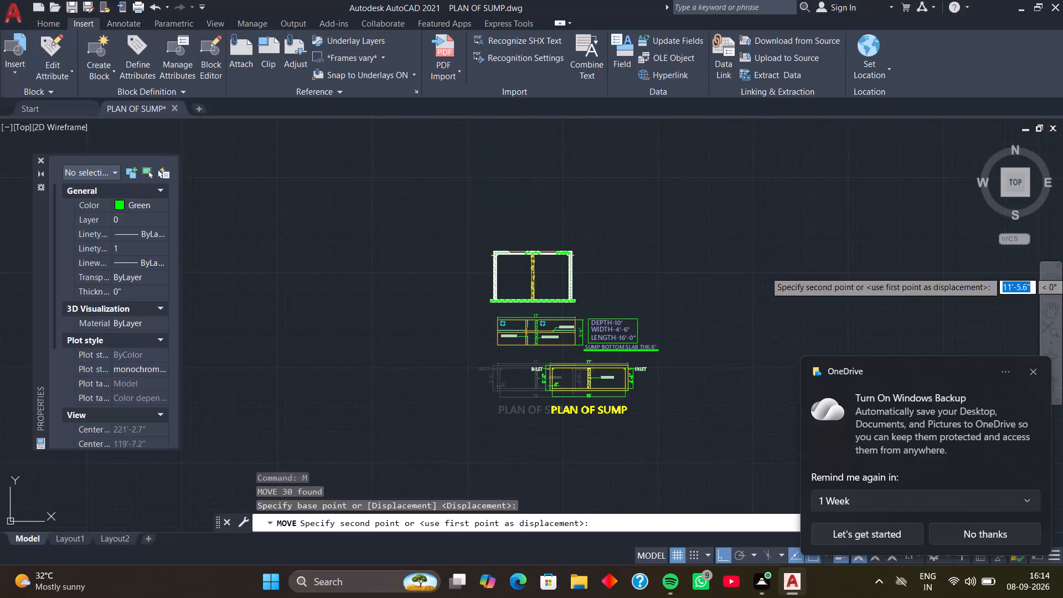
key("F8")
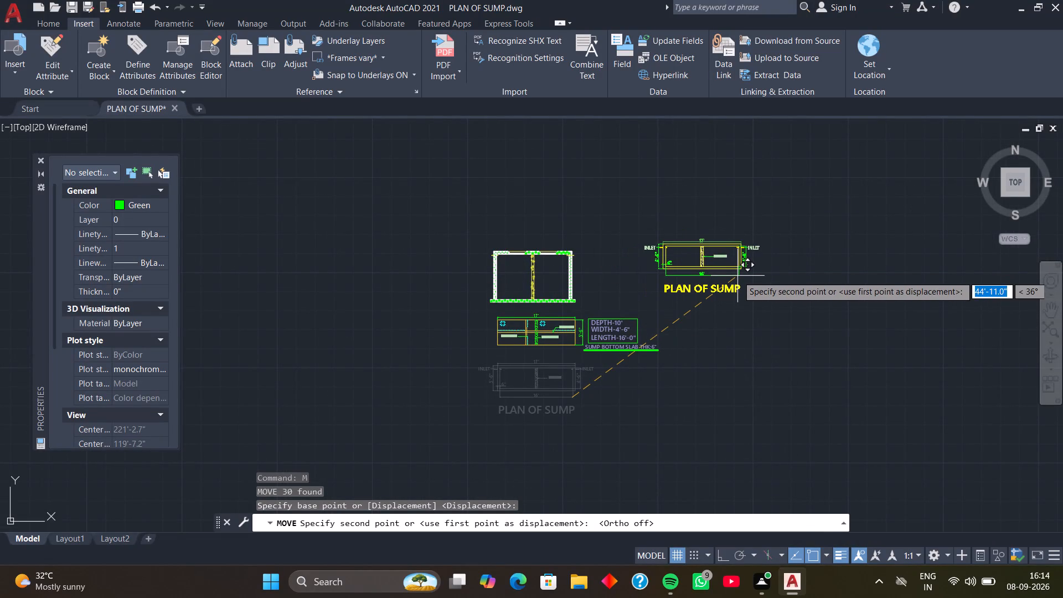
left_click(740, 279)
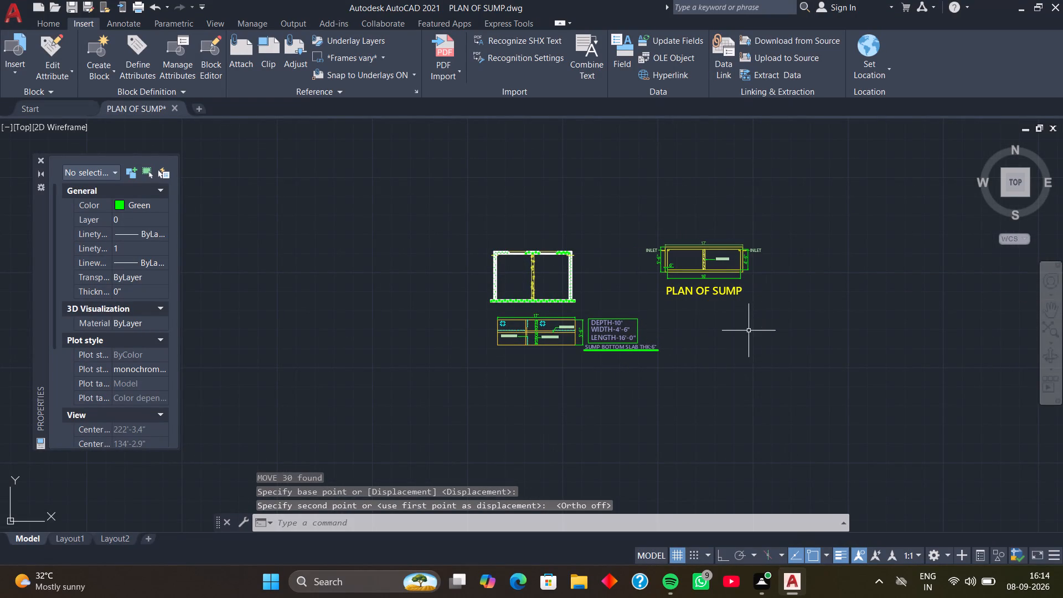
Move the slab reinforcement plan with its depth, width and length box and bottom slab thickness note further below the section.
scroll(663, 321, "up", 1)
middle_click_drag(662, 319, 673, 294)
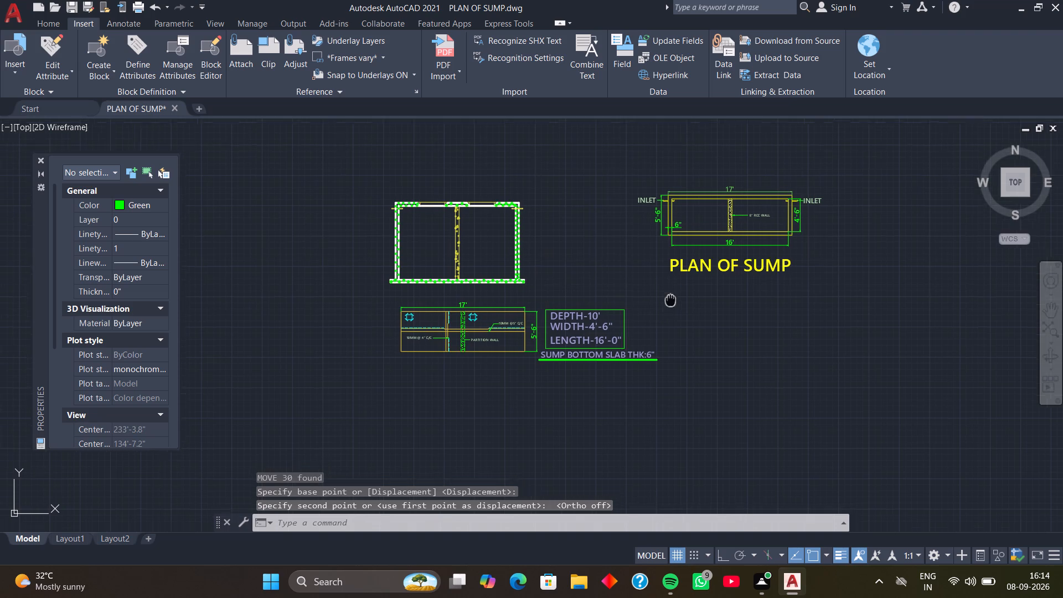
middle_click_drag(673, 294, 683, 285)
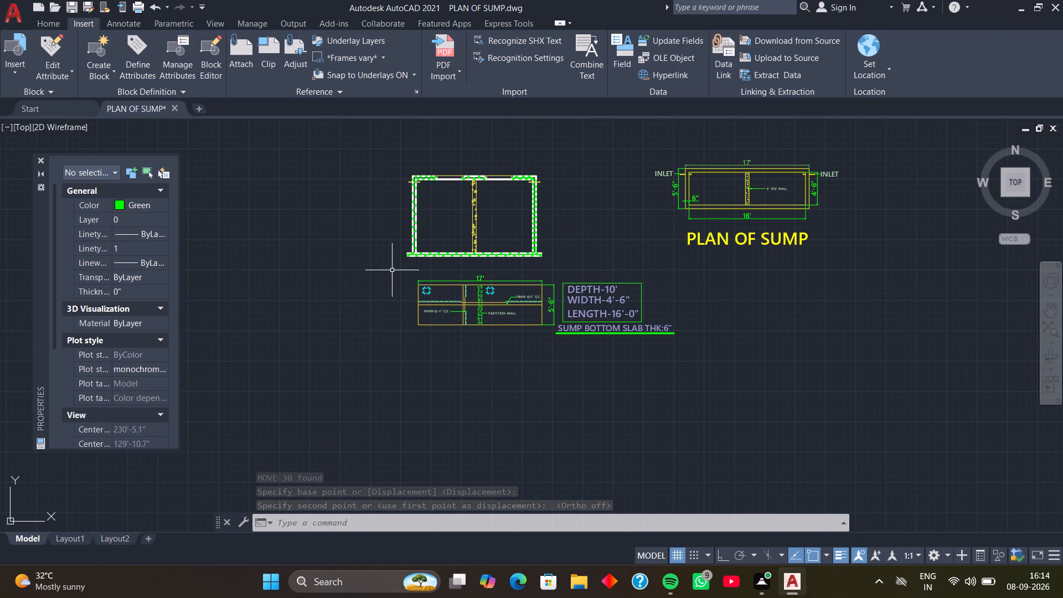
left_click(399, 266)
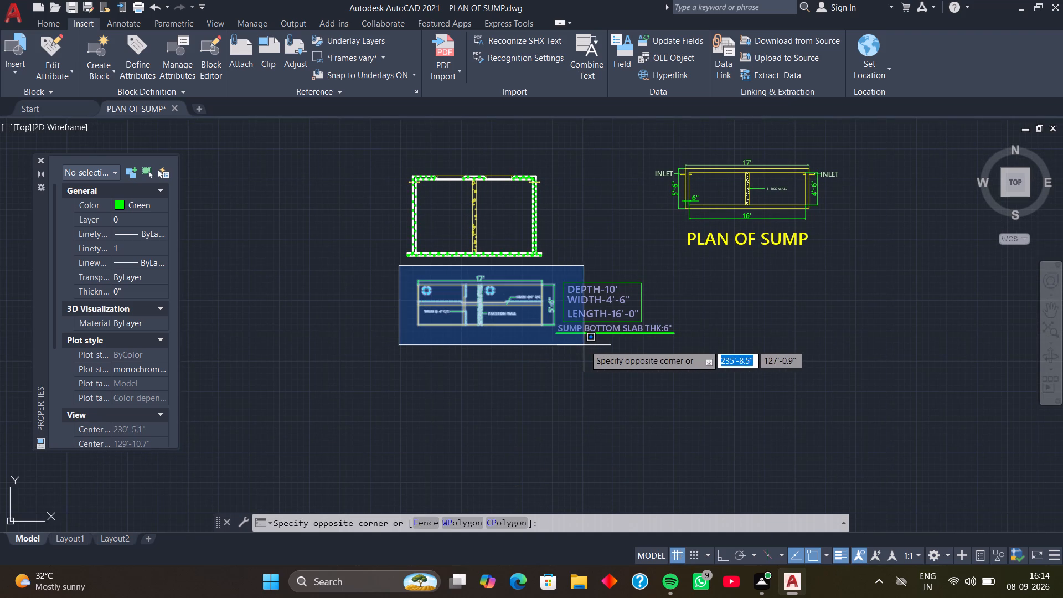
left_click(687, 360)
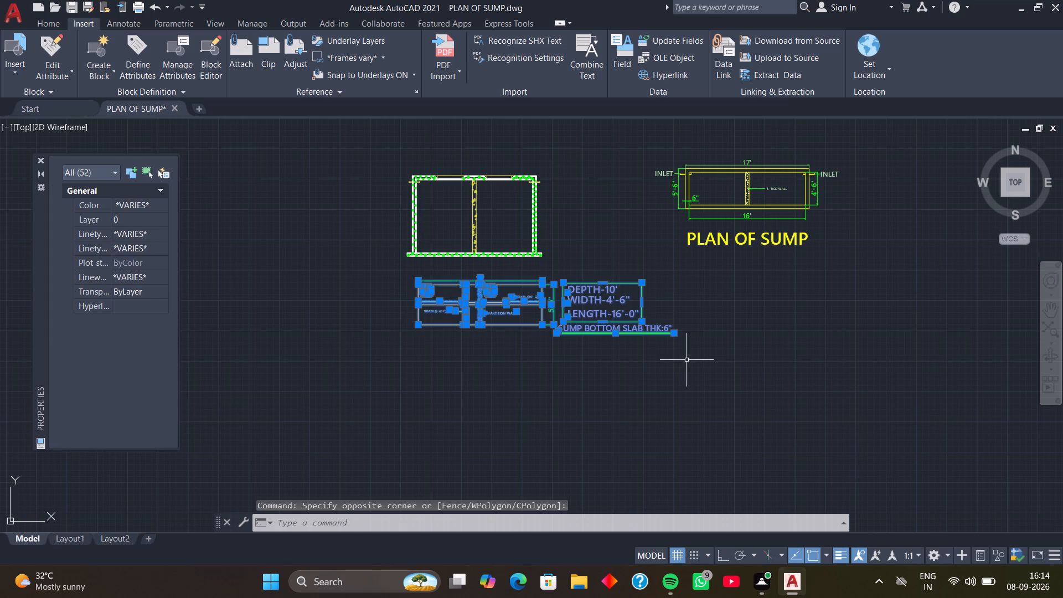
type("m")
key("space")
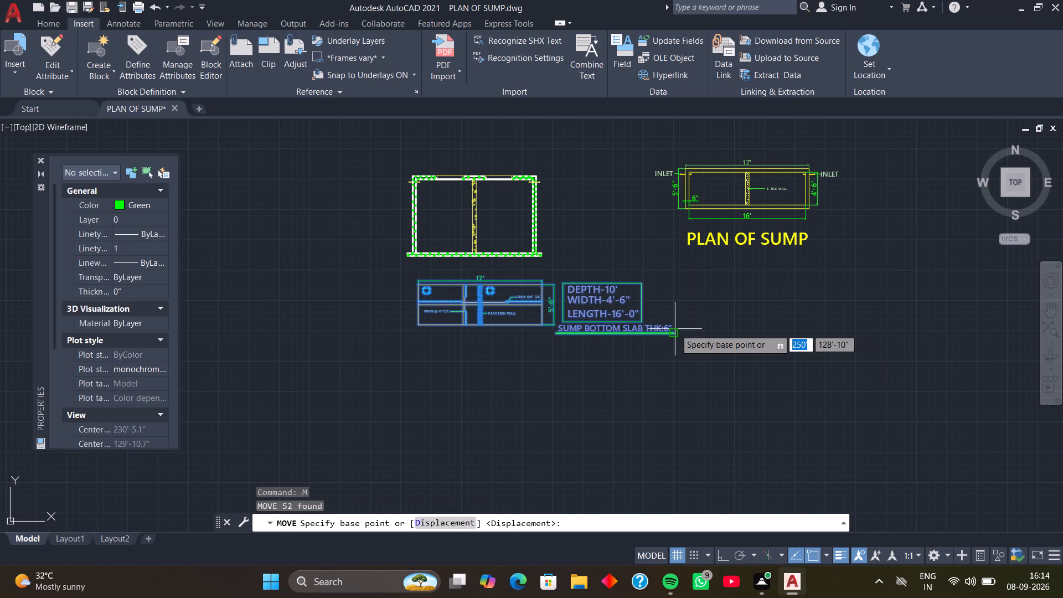
left_click(674, 331)
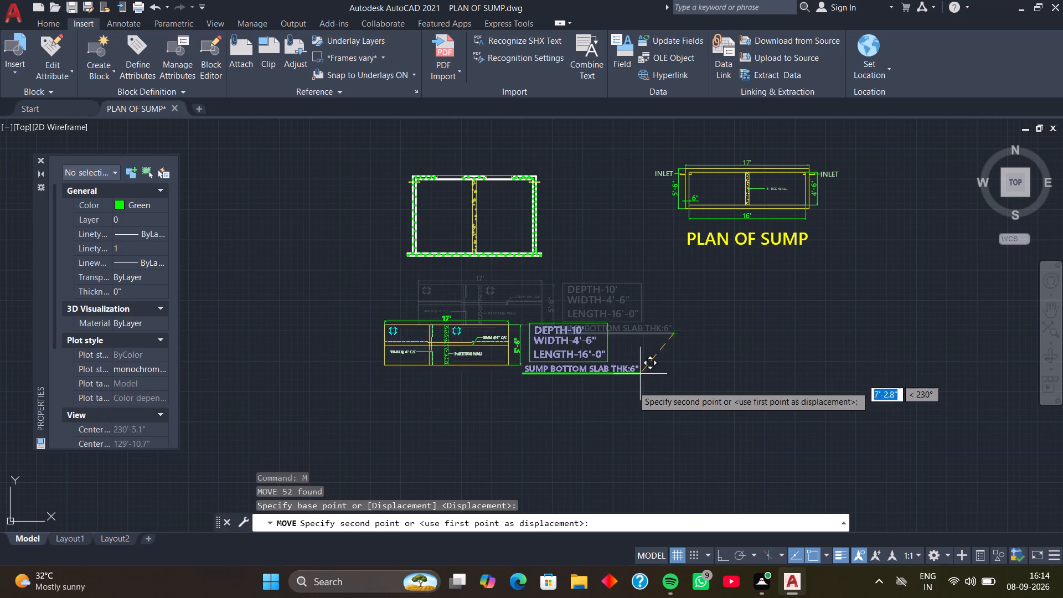
left_click(628, 409)
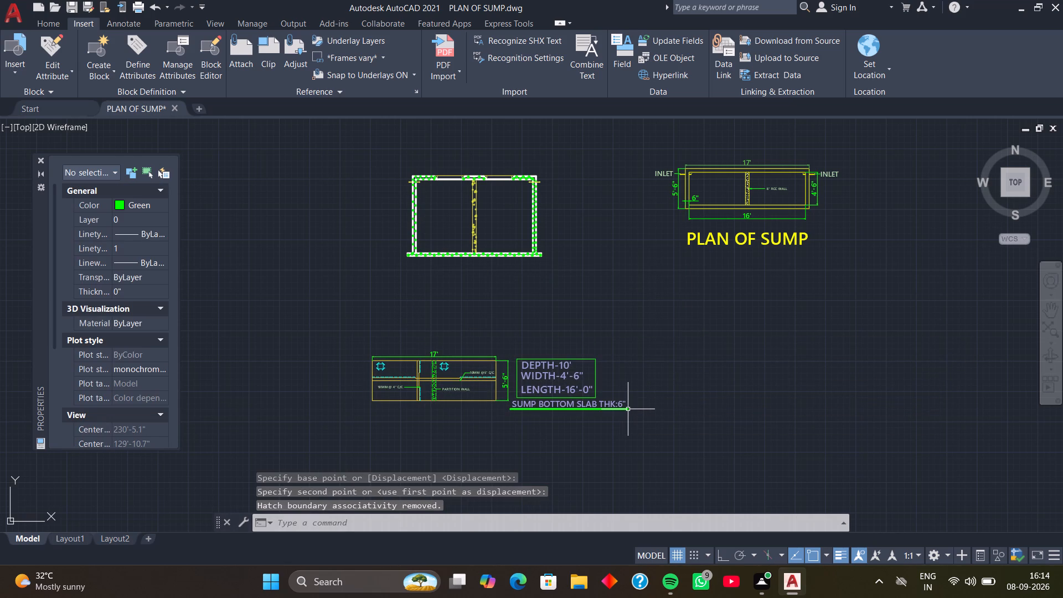
Set the current object colour to yellow 241,235,31.
middle_click_drag(631, 379, 643, 309)
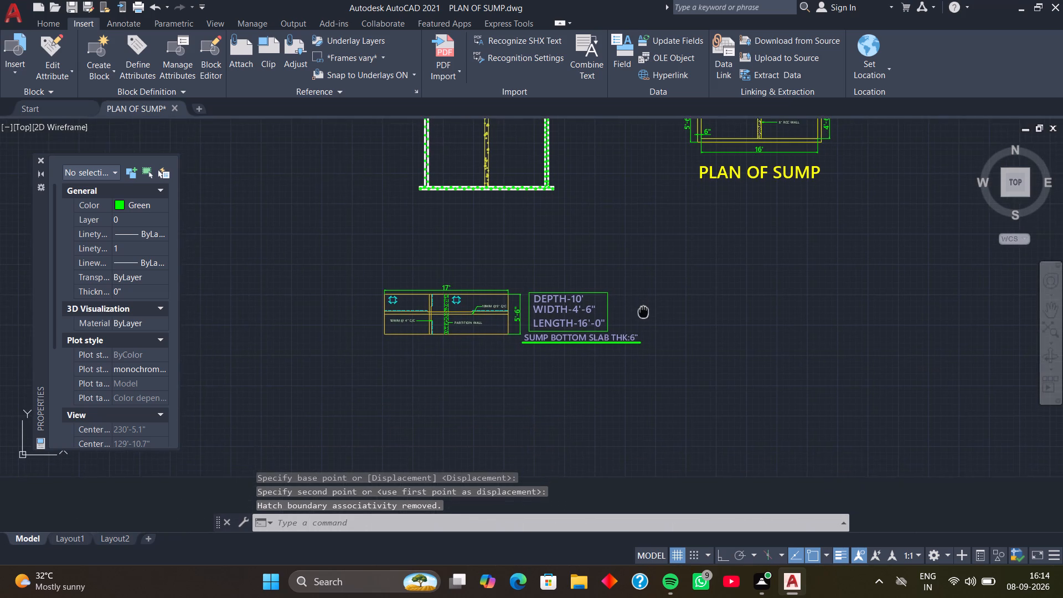
middle_click_drag(643, 309, 644, 308)
middle_click_drag(646, 317, 654, 312)
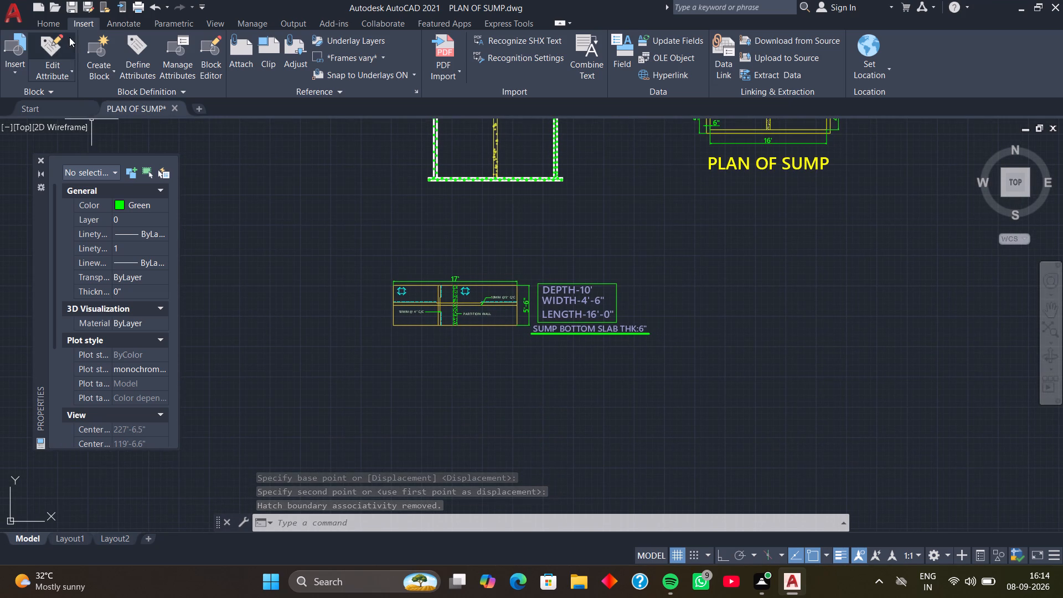
left_click(57, 27)
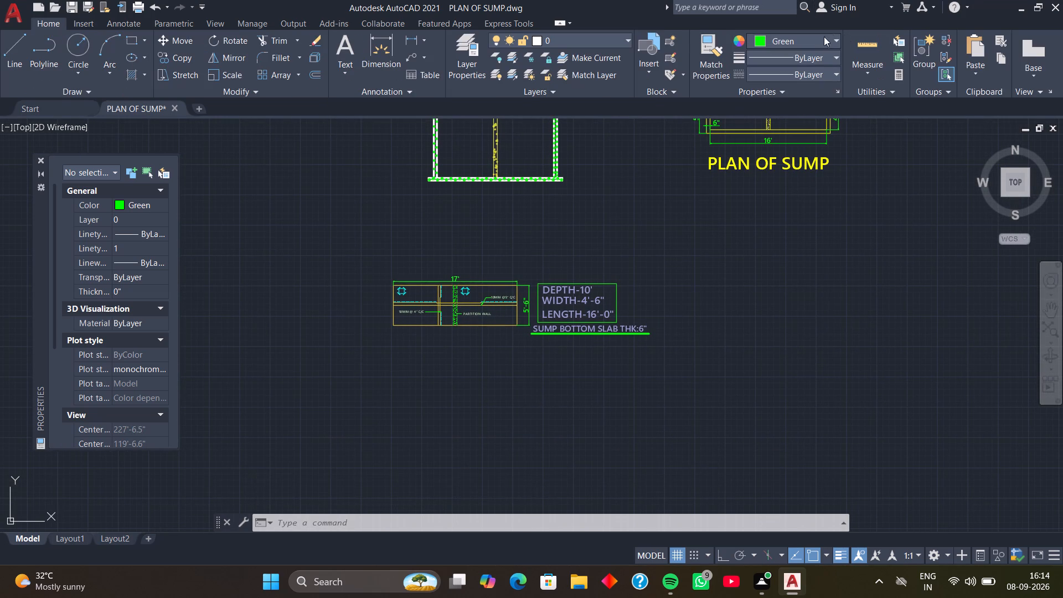
left_click(834, 39)
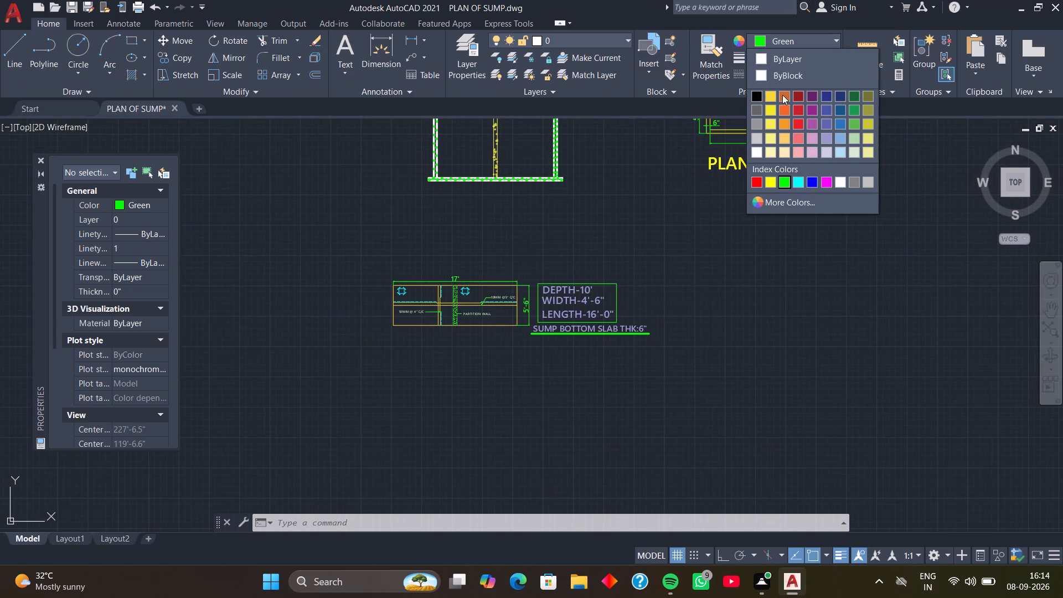
left_click(772, 114)
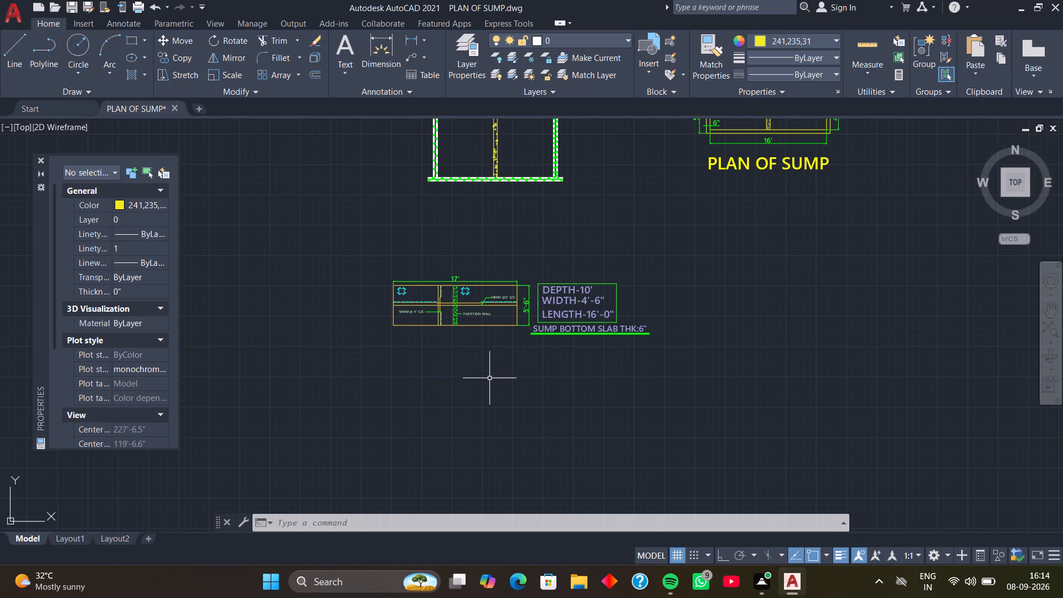
Add horizontal single-line text SUMP TOP SLAB THK :-6" about 4' high at the lower edge of the slab reinforcement plan, rotation 0.
scroll(489, 378, "down", 1)
middle_click_drag(487, 377, 493, 363)
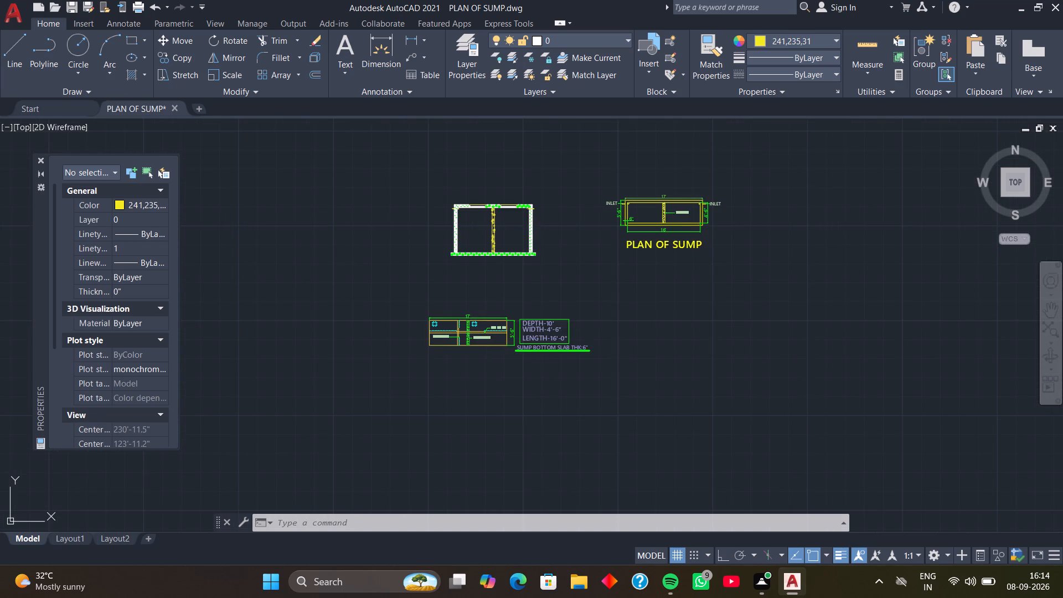
middle_click_drag(493, 363, 512, 348)
scroll(511, 348, "up", 3)
middle_click_drag(500, 344, 548, 349)
middle_click_drag(482, 334, 511, 336)
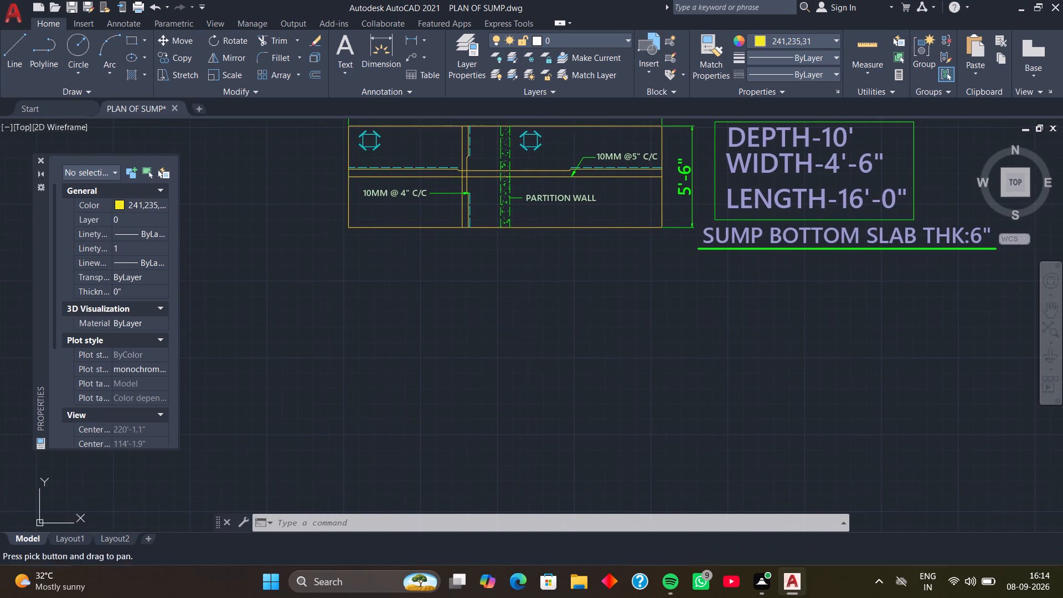
type("dt")
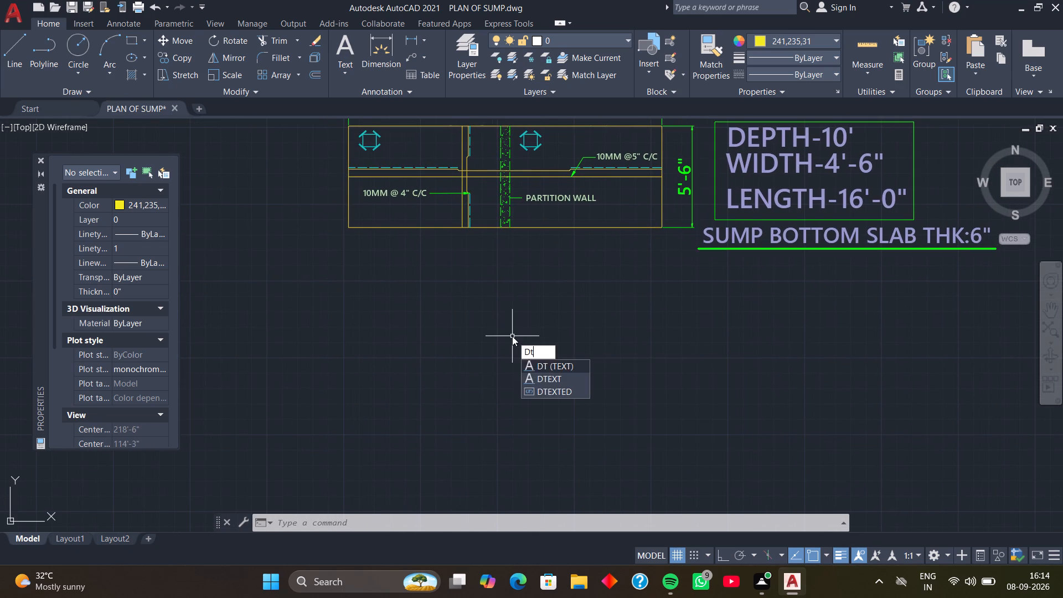
key("space")
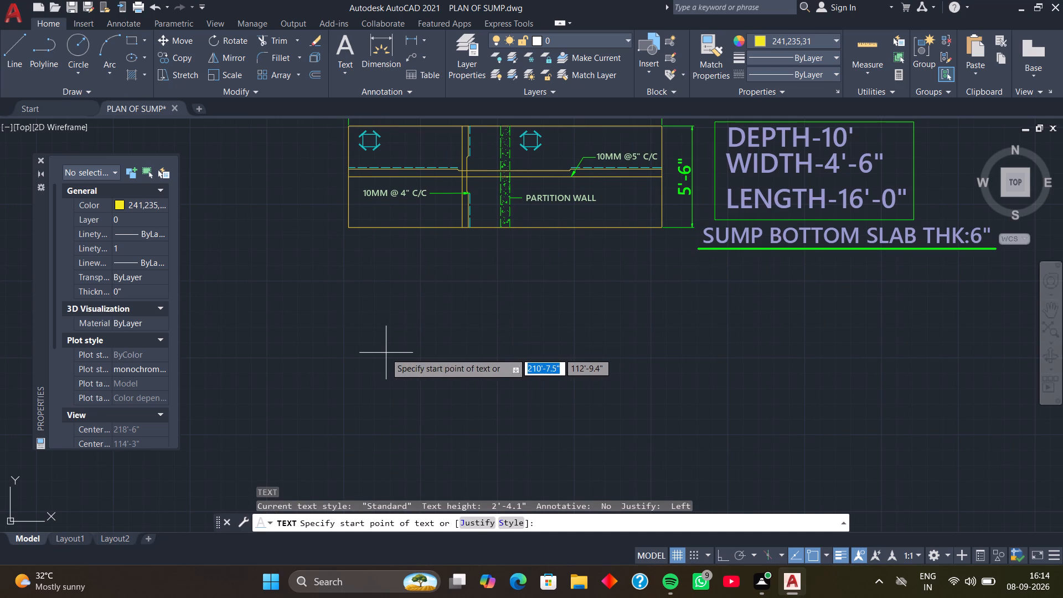
left_click(347, 272)
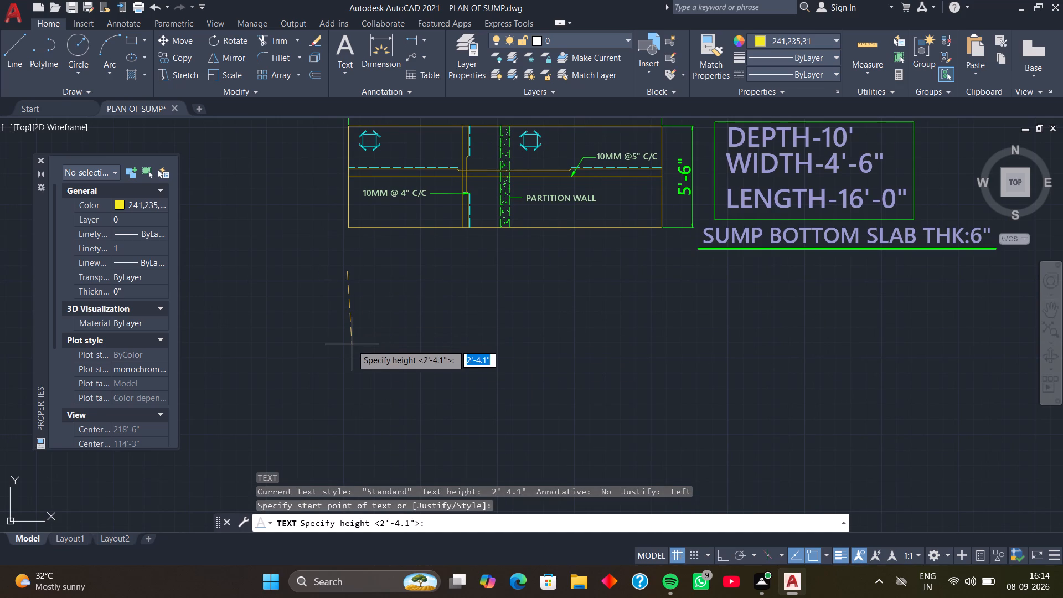
left_click(347, 346)
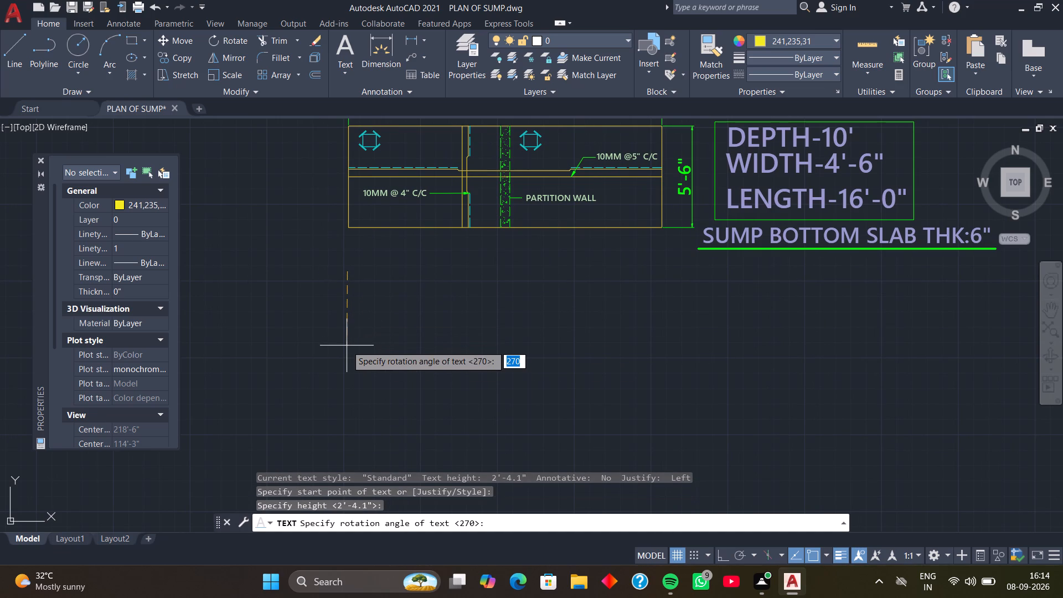
key("0")
key("Return")
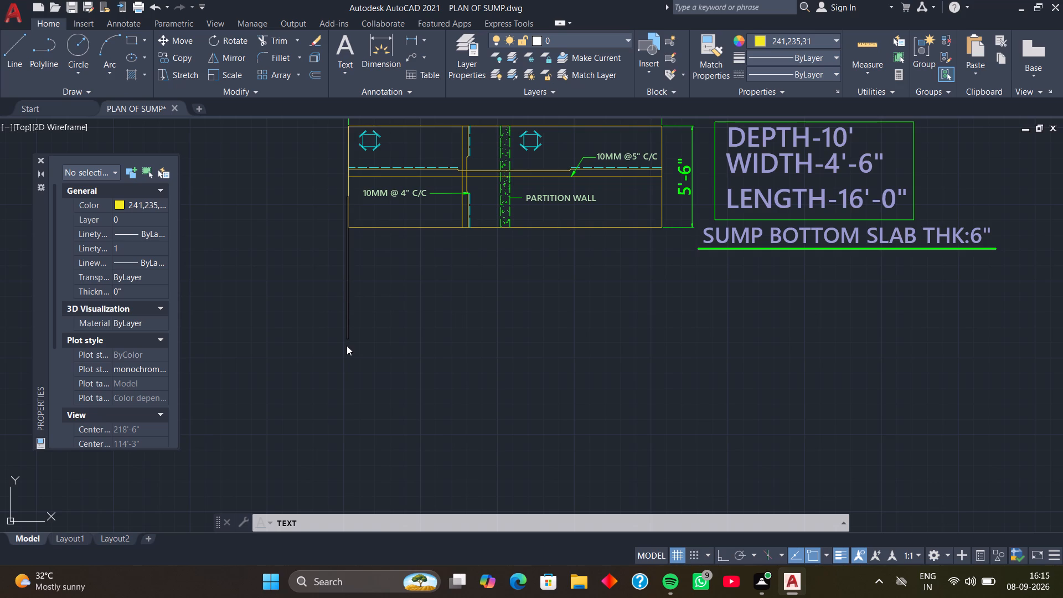
type("su")
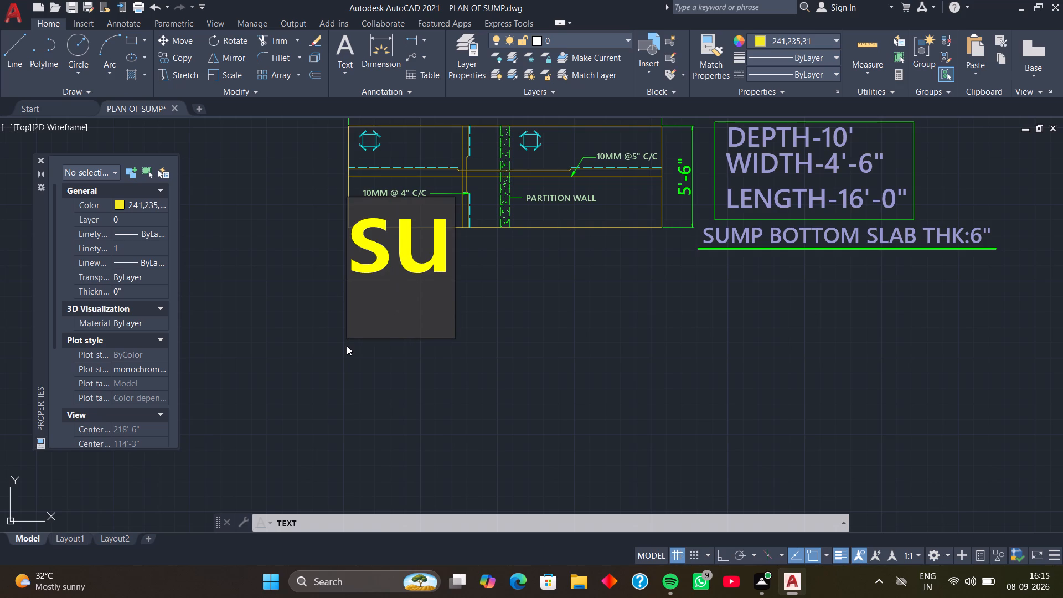
key("BackSpace")
key("BackSpace")
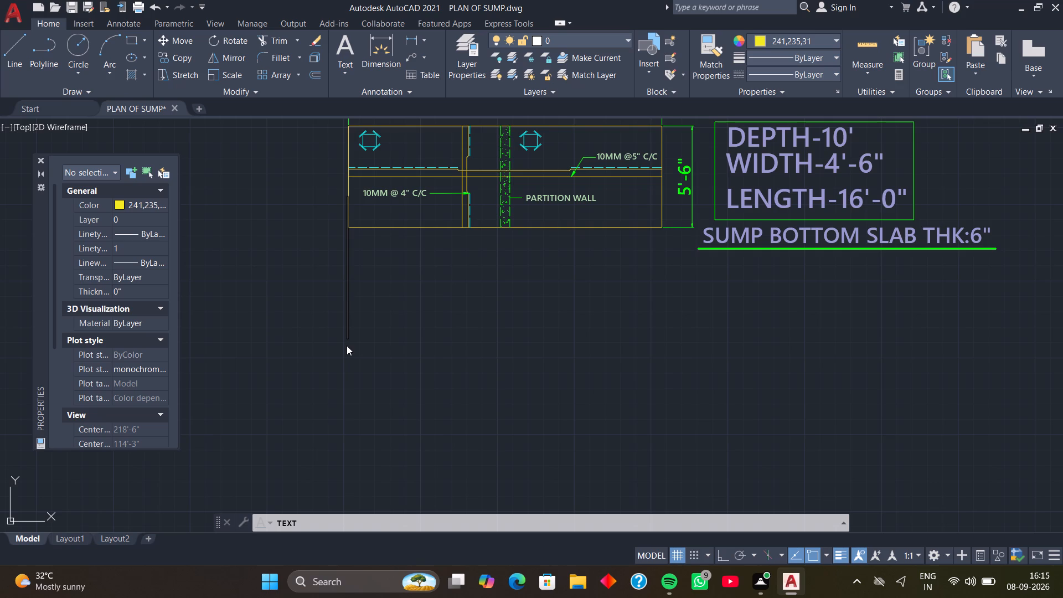
type("SUMP")
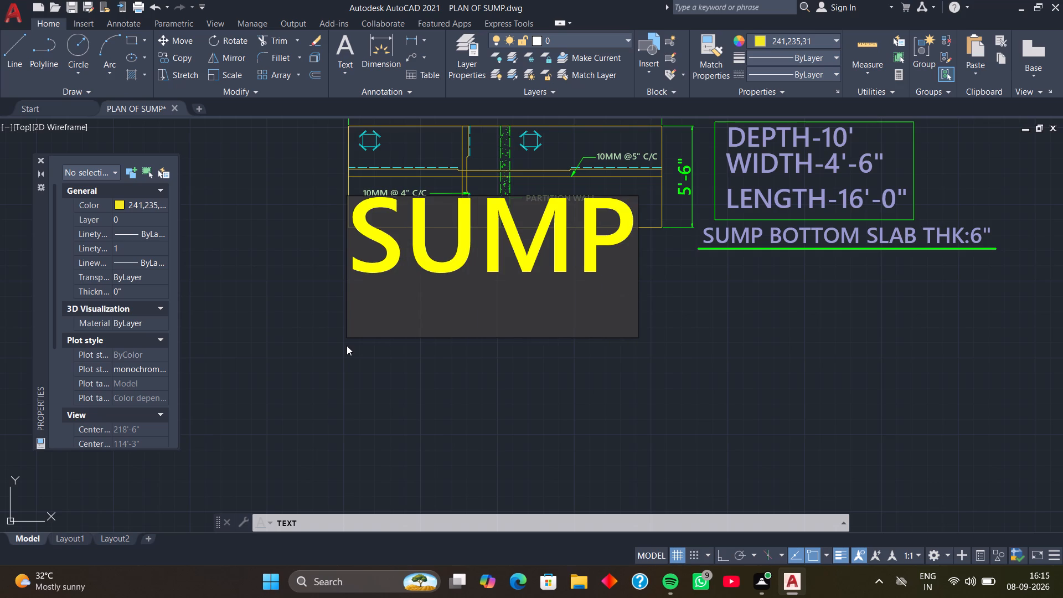
key("space")
type("TOP")
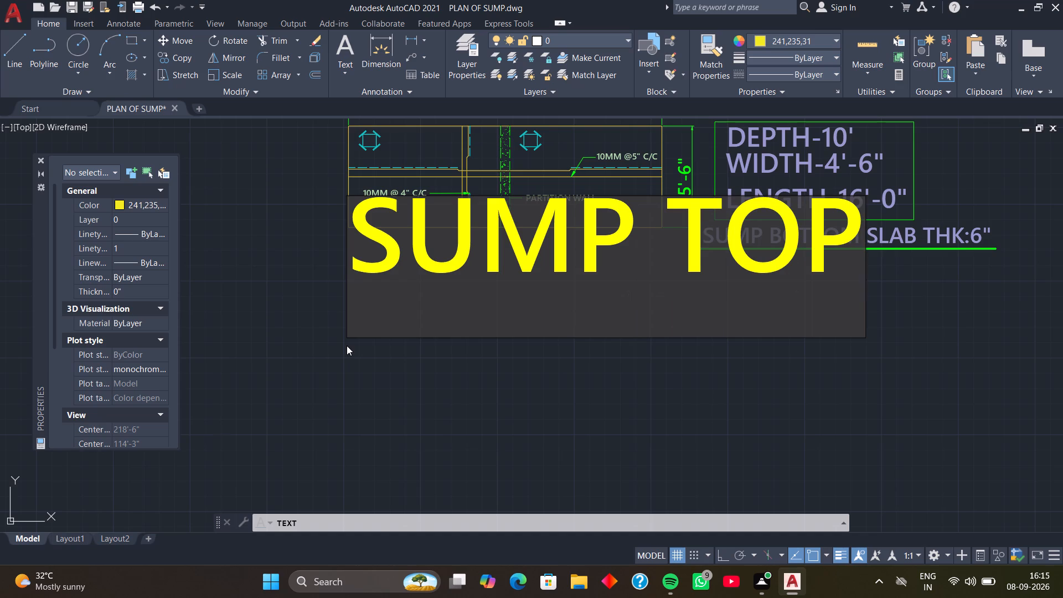
key("space")
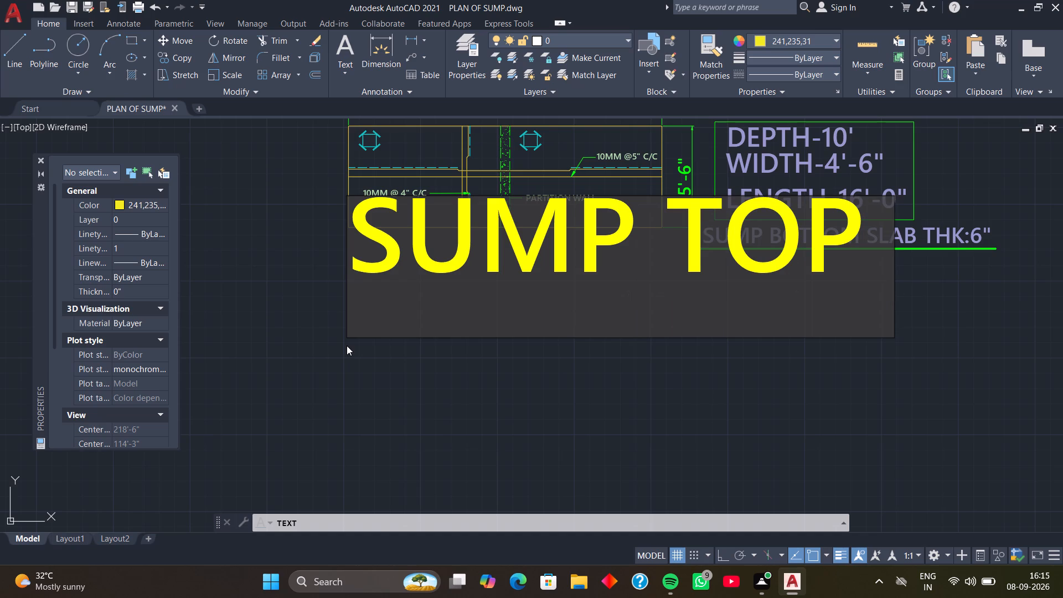
type("SL")
type("AB")
key("space")
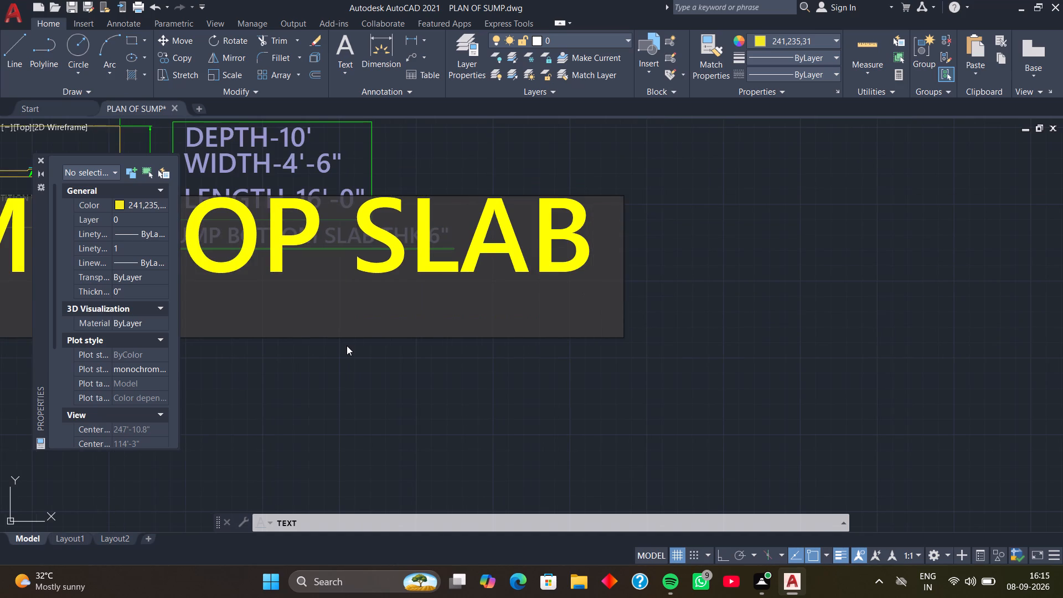
type("THK")
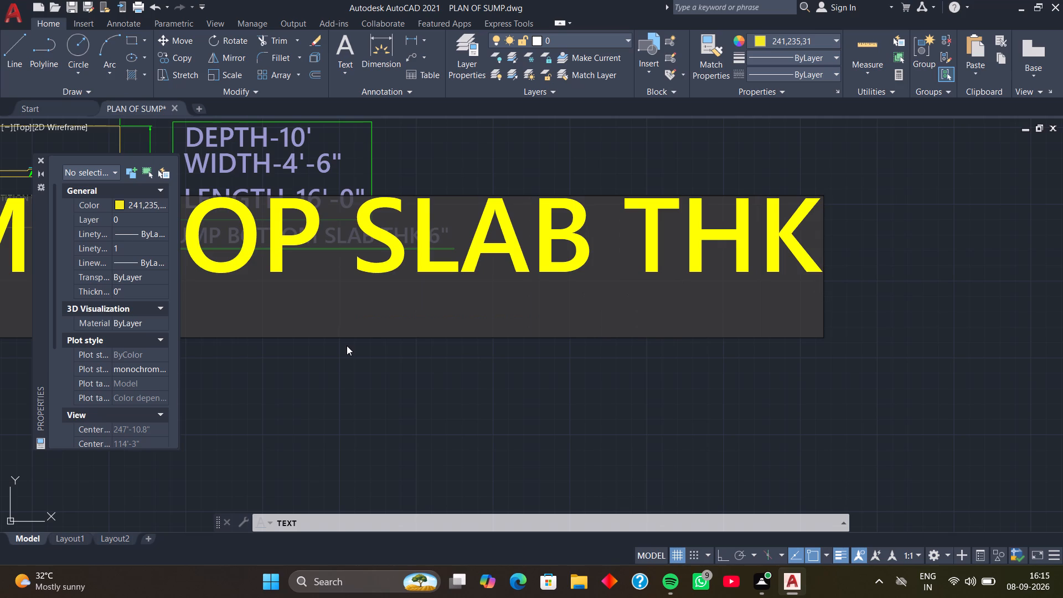
key("space")
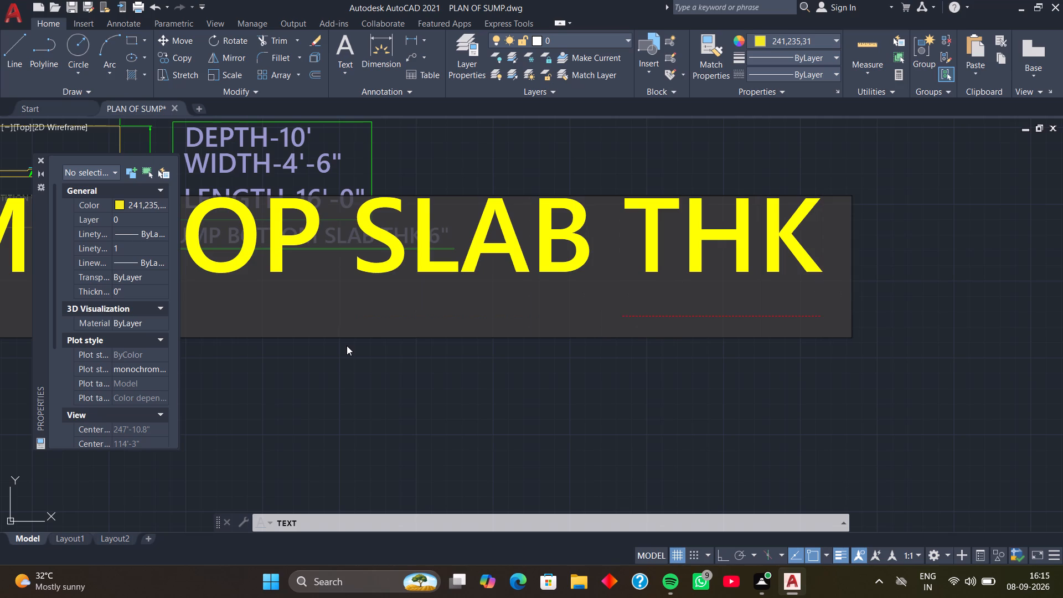
key("shift+colon")
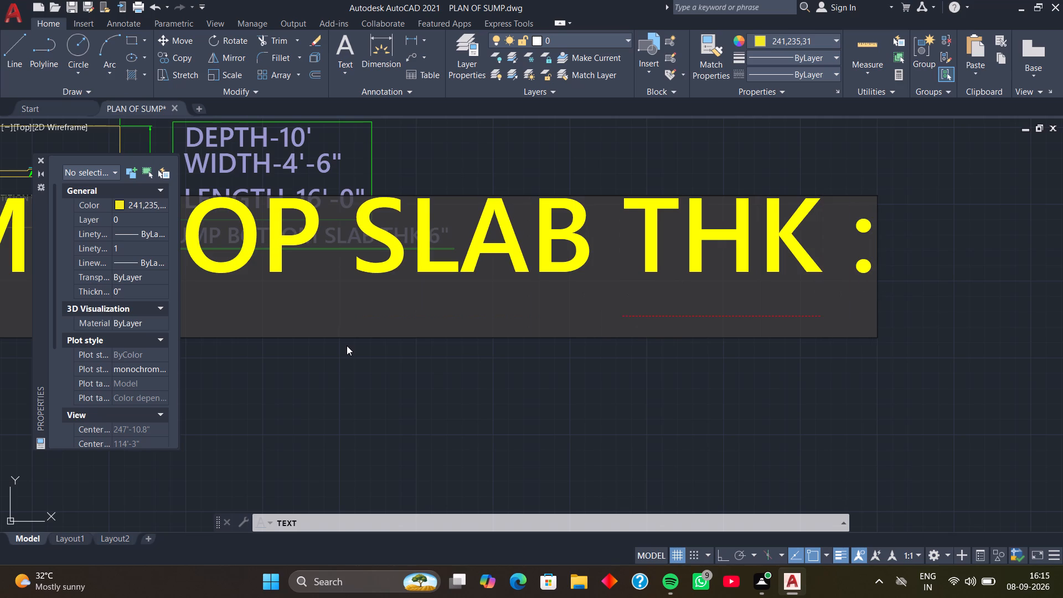
key("minus")
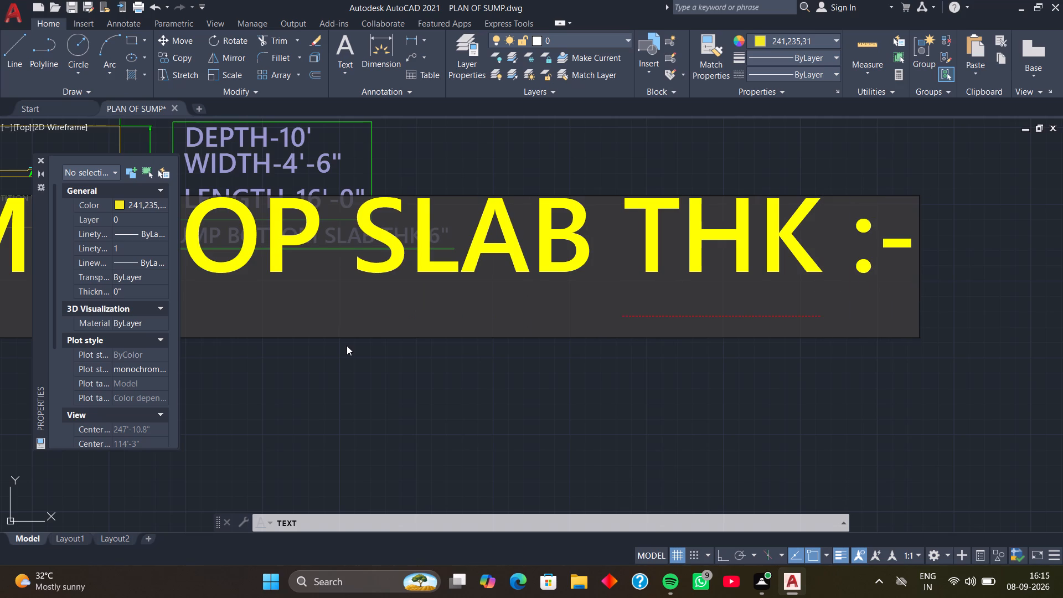
key("6")
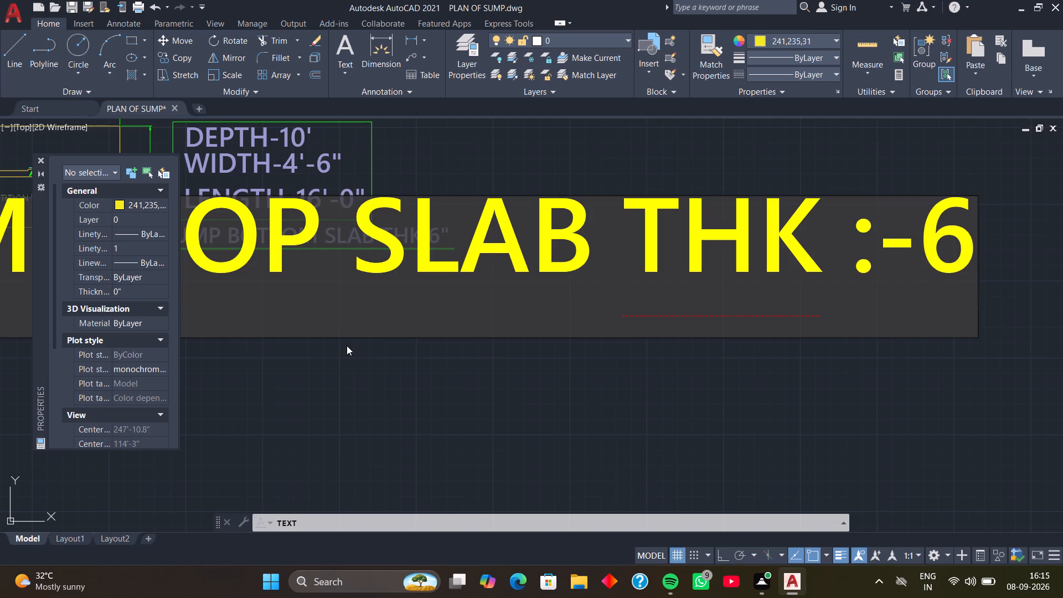
key("shift+quotedbl")
key("Return")
key("Return")
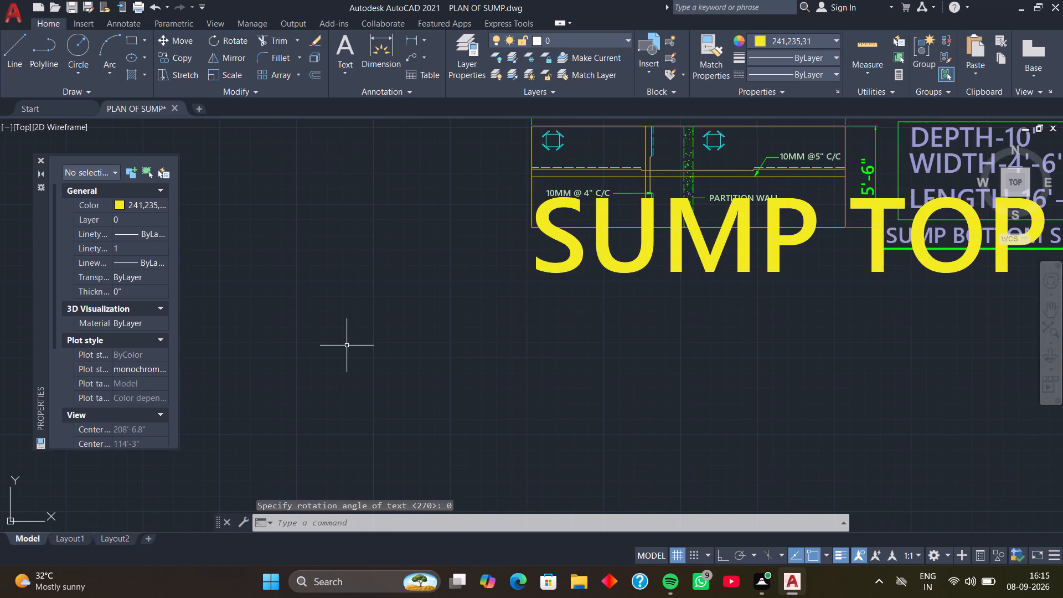
Move the SUMP TOP SLAB THK text about 15' down and to the left, clear of the slab reinforcement plan.
scroll(647, 300, "down", 2)
middle_click_drag(642, 305, 610, 346)
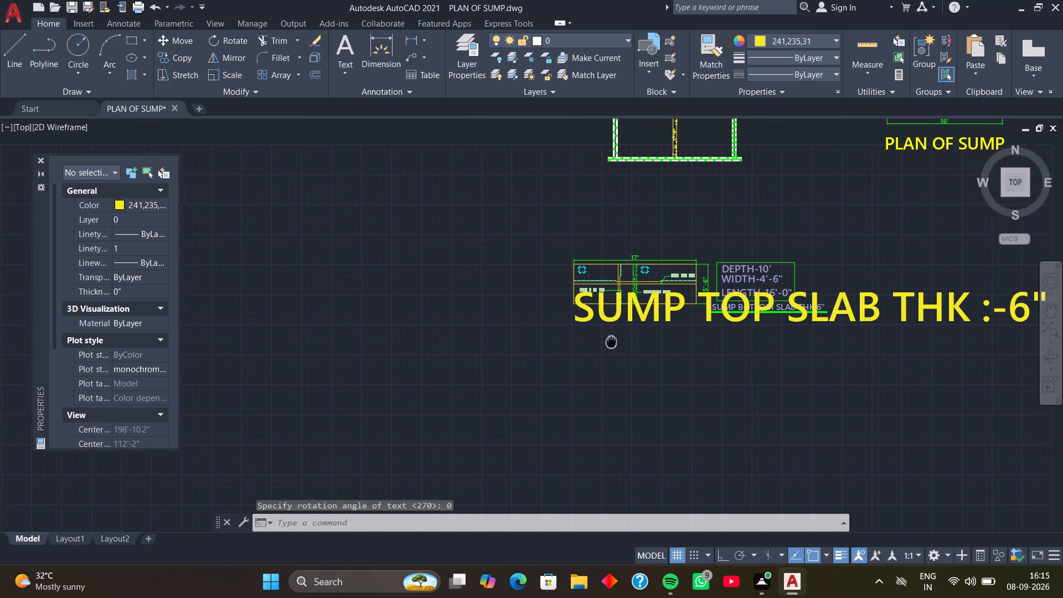
middle_click_drag(610, 346, 608, 347)
left_click(611, 324)
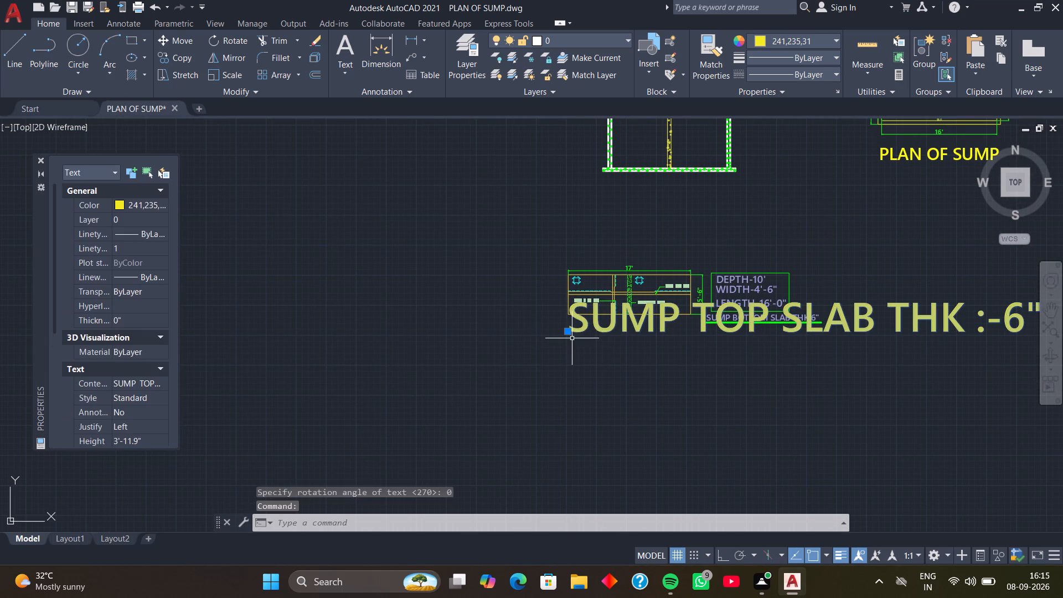
left_click(567, 332)
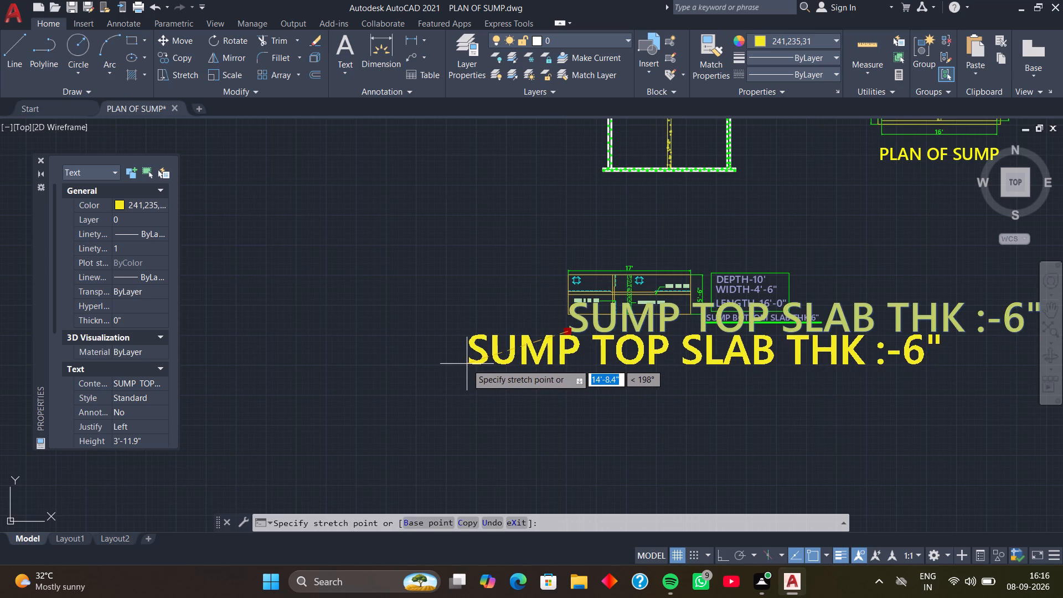
left_click(467, 364)
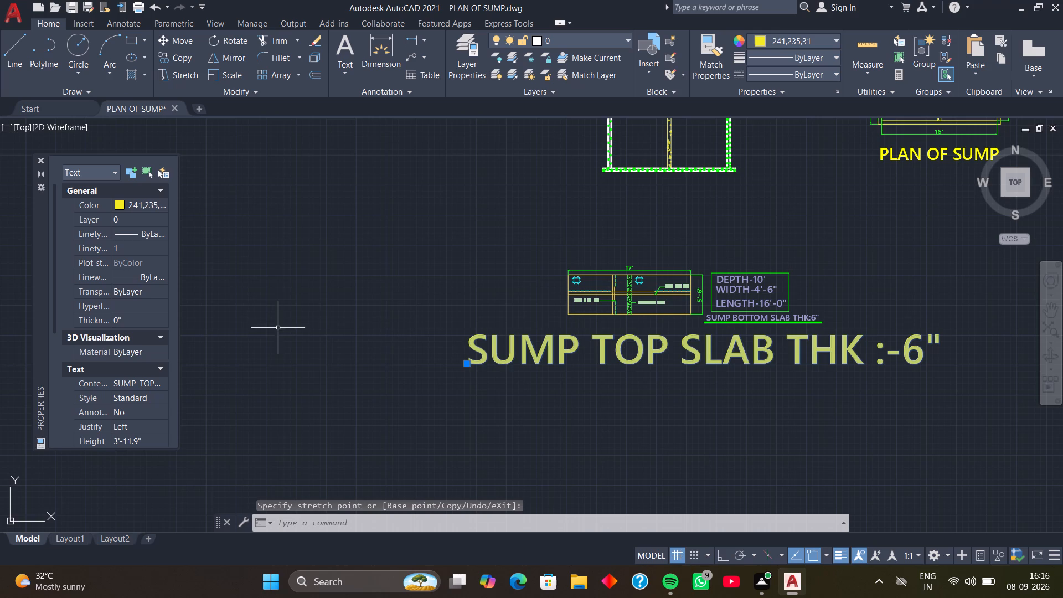
Set the height of the SUMP TOP SLAB THK text to 1'.
scroll(129, 279, "down", 8)
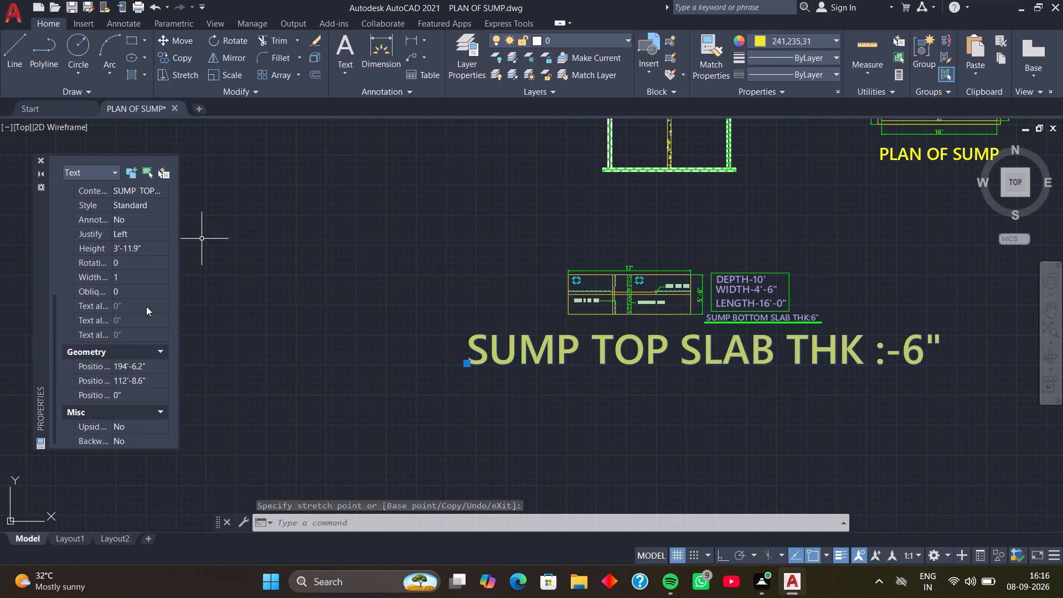
left_click(154, 246)
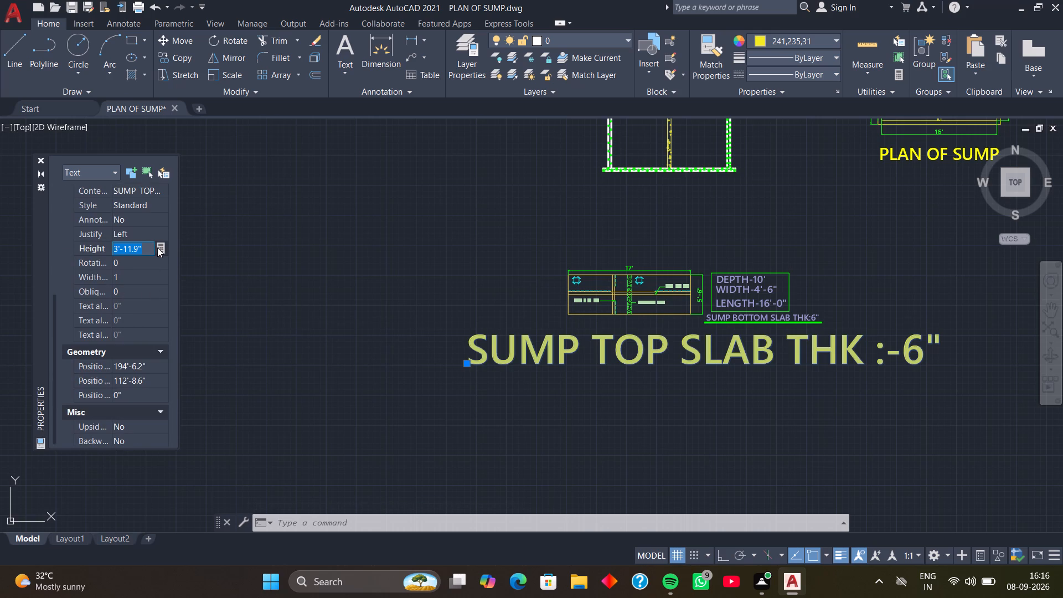
type("1'")
key("Return")
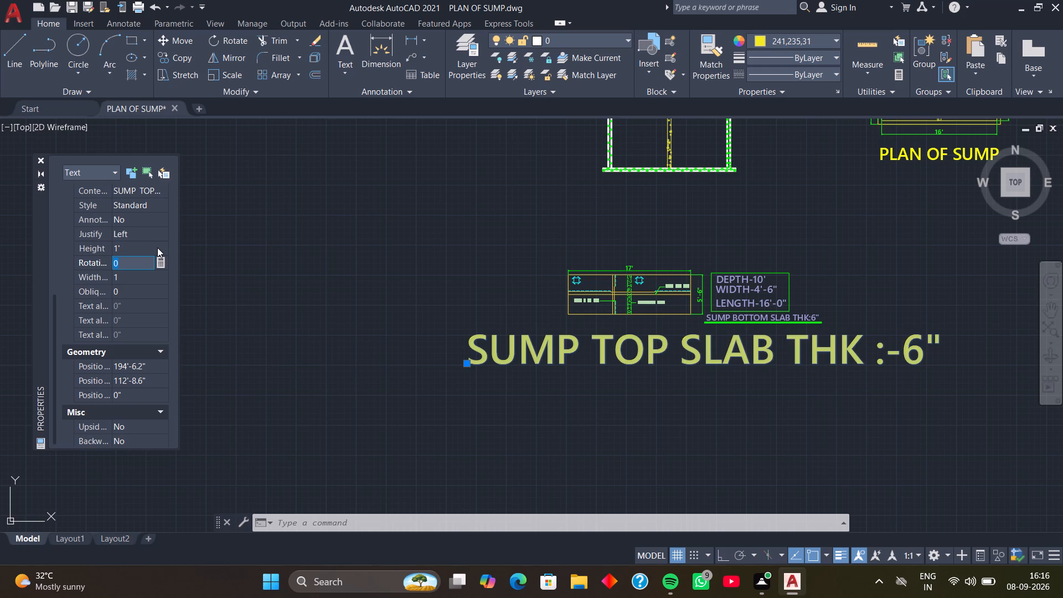
Move the SUMP TOP SLAB THK text about 16' across and 4' up, directly beneath the slab reinforcement plan, and deselect it.
scroll(399, 422, "up", 2)
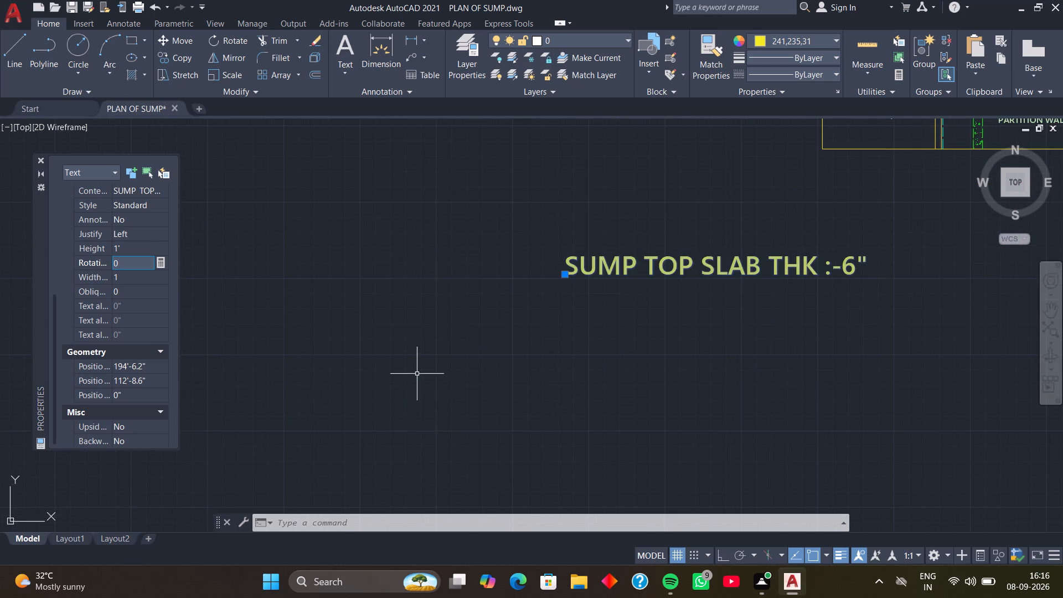
middle_click_drag(417, 374, 276, 424)
left_click(422, 326)
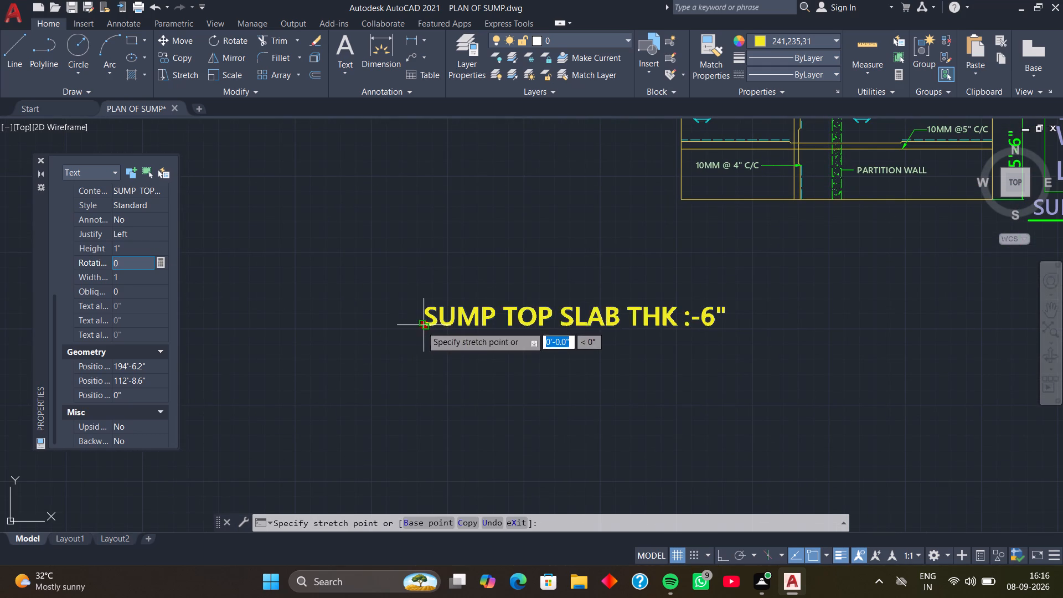
scroll(639, 261, "down", 1)
middle_click_drag(639, 261, 466, 310)
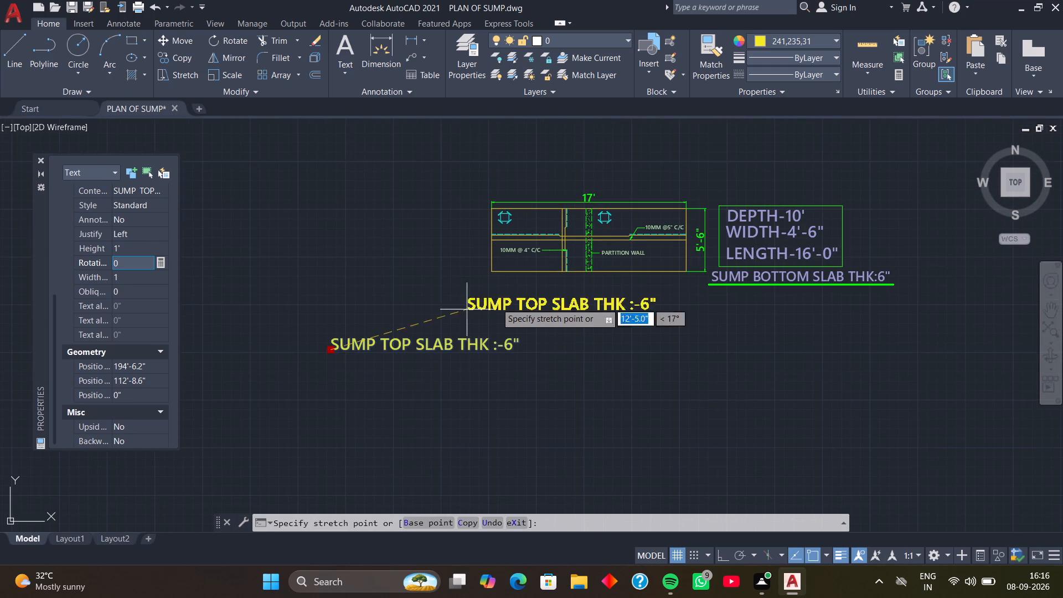
left_click(511, 308)
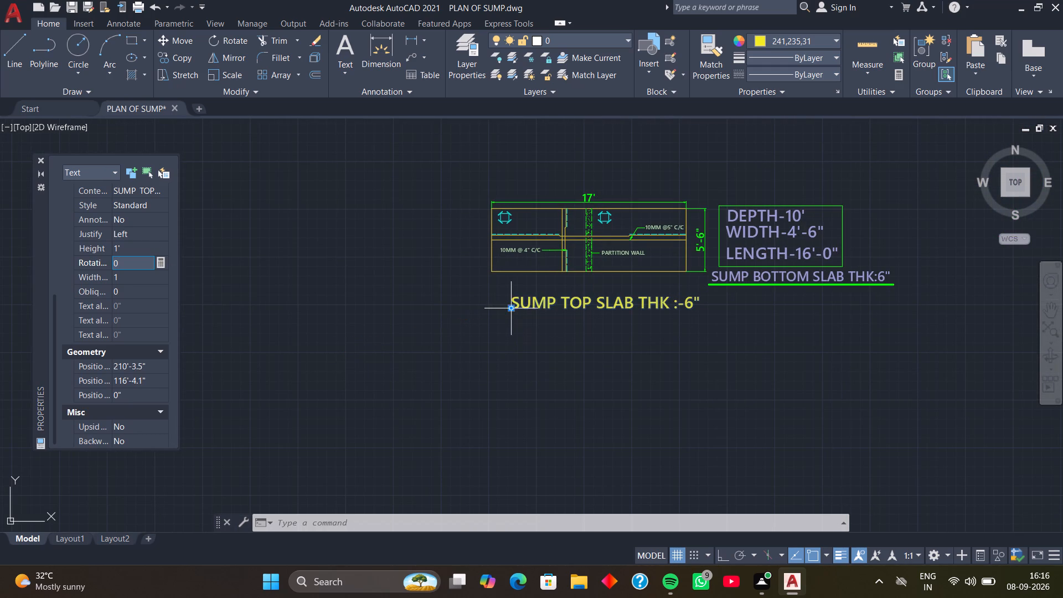
key("Escape")
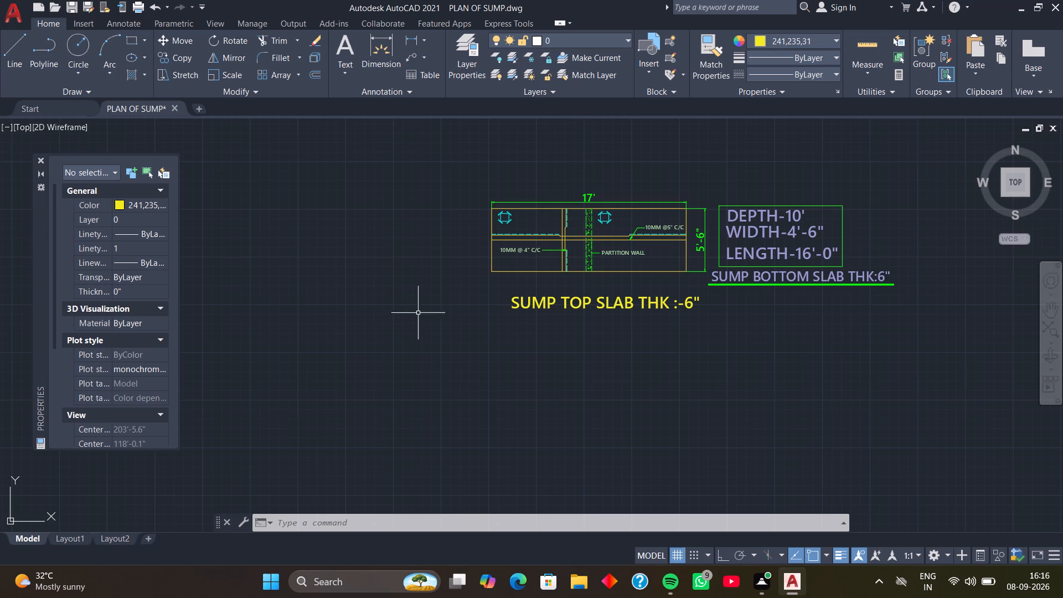
Add single-line text 2' directly beneath the SUMP TOP SLAB THK label.
scroll(507, 217, "up", 3)
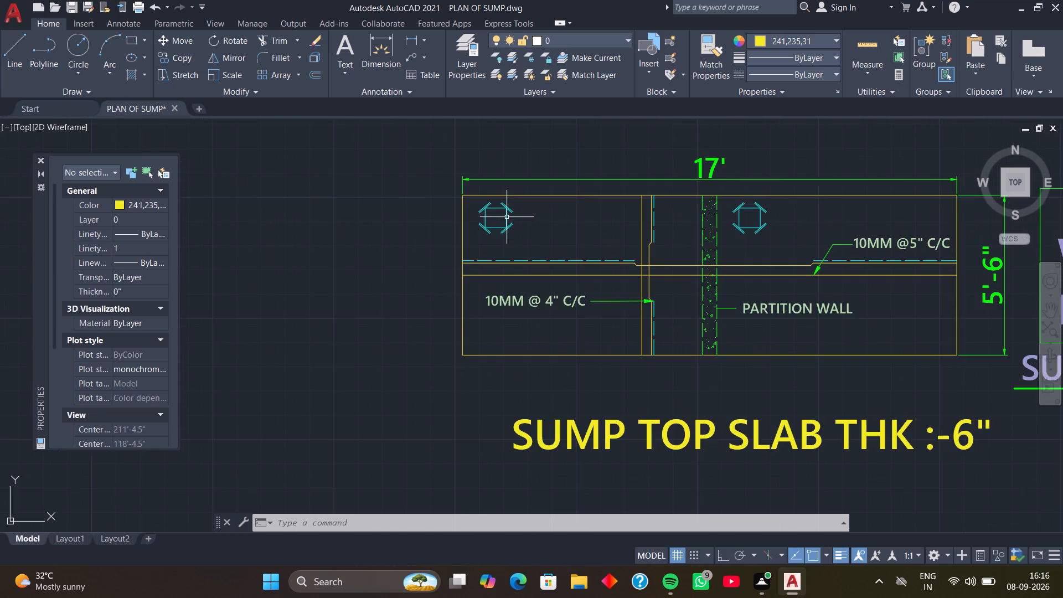
scroll(503, 220, "up", 3)
scroll(486, 230, "down", 1)
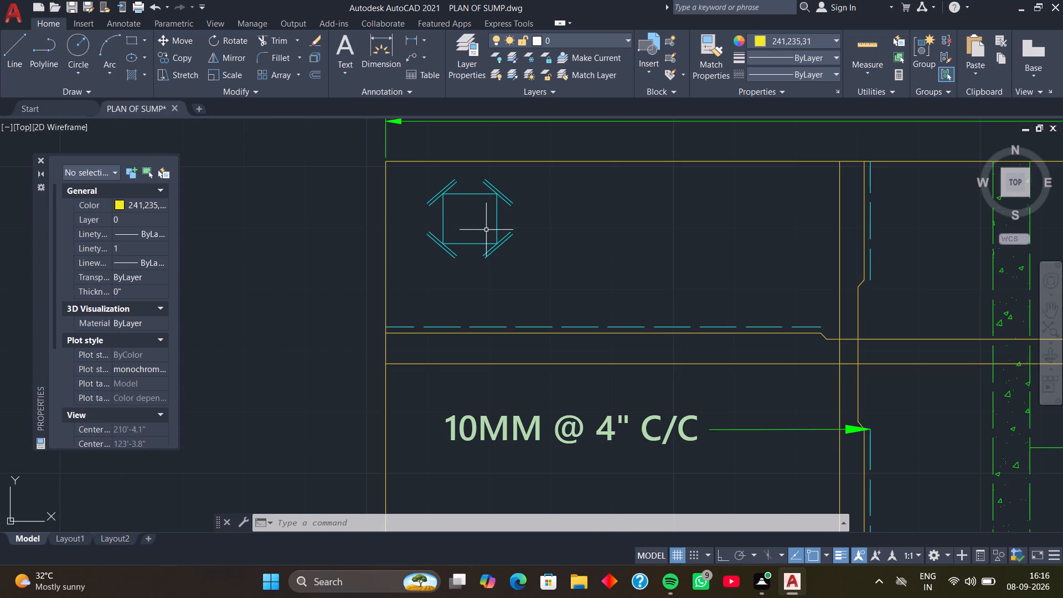
middle_click_drag(483, 228, 471, 265)
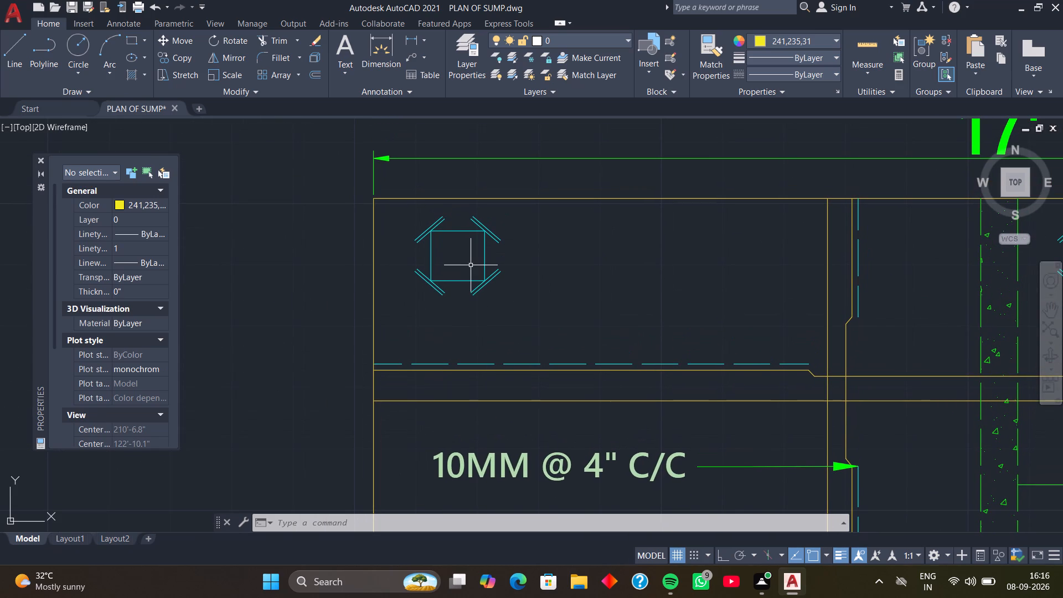
scroll(504, 255, "up", 1)
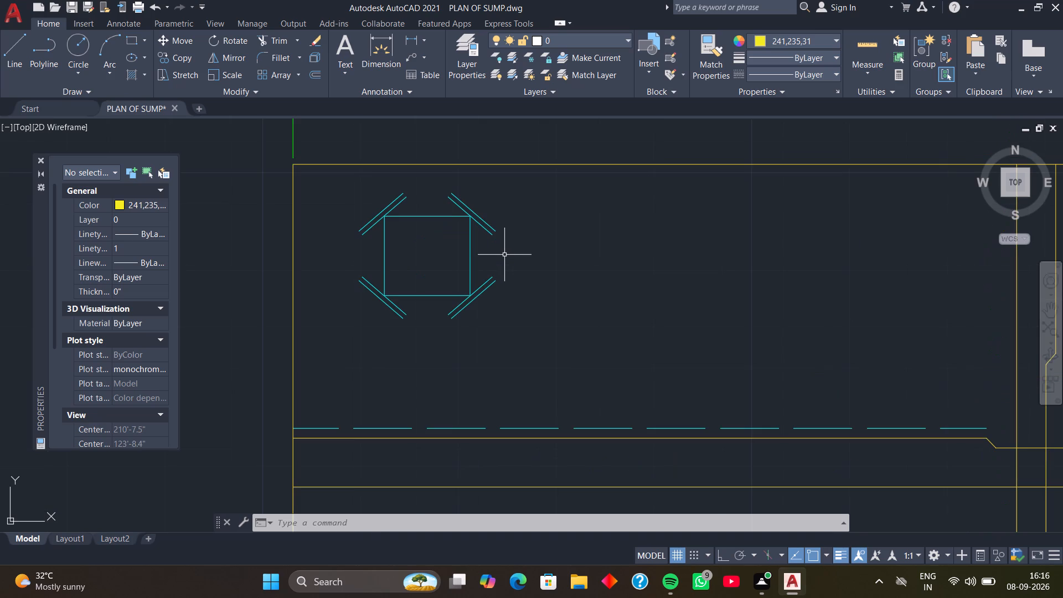
key("2")
key("apostrophe")
key("Return")
key("space")
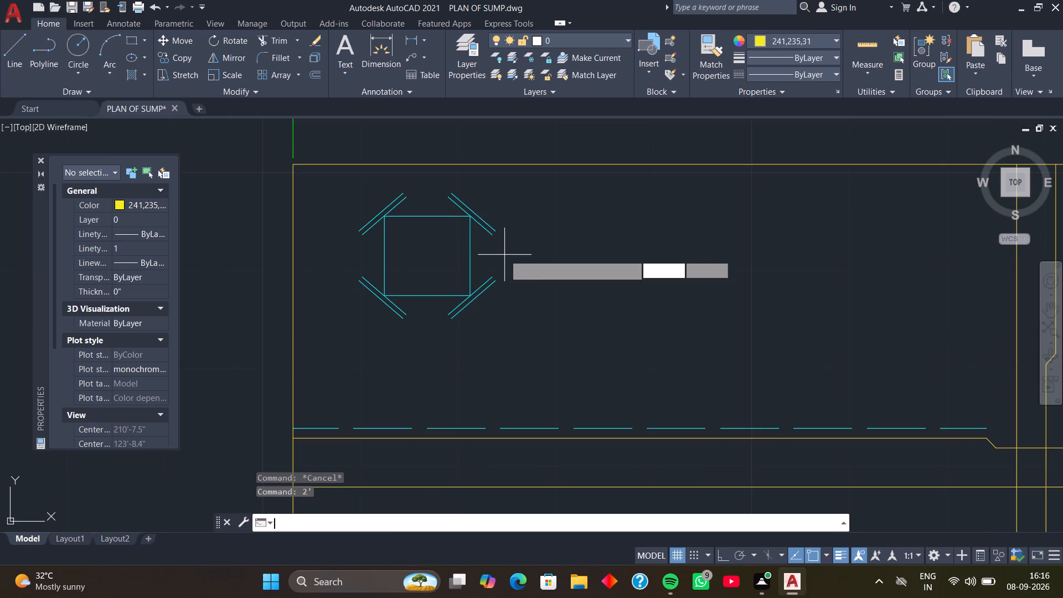
key("space")
scroll(502, 260, "down", 4)
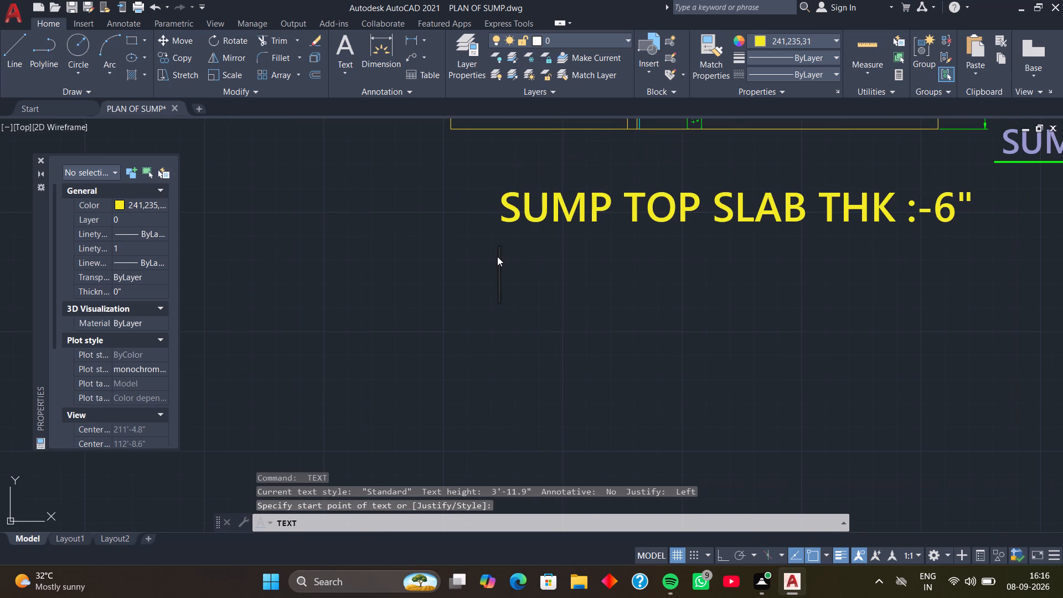
key("2")
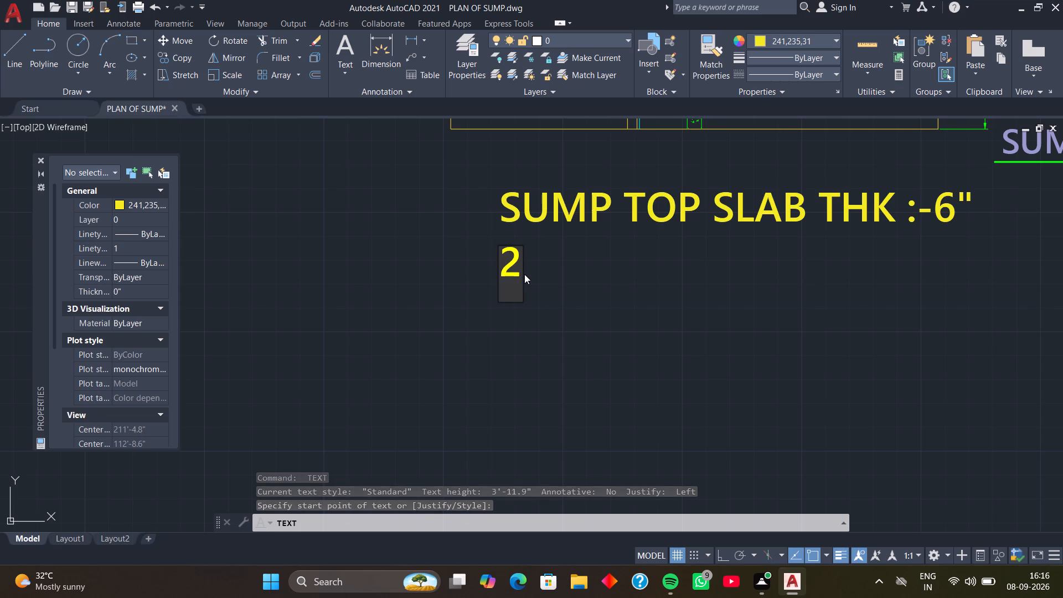
key("apostrophe")
key("Return")
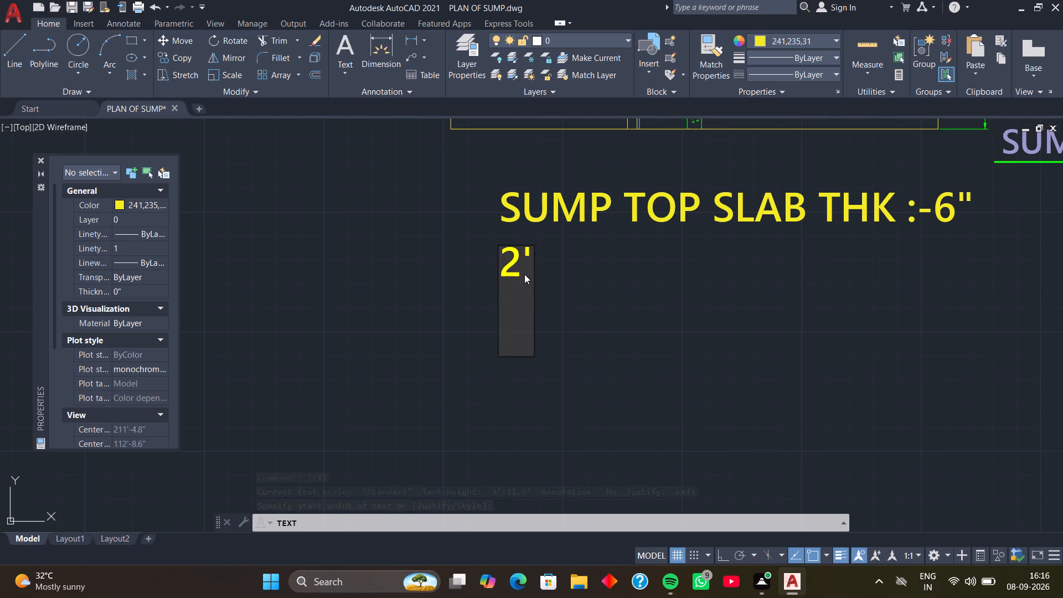
key("Return")
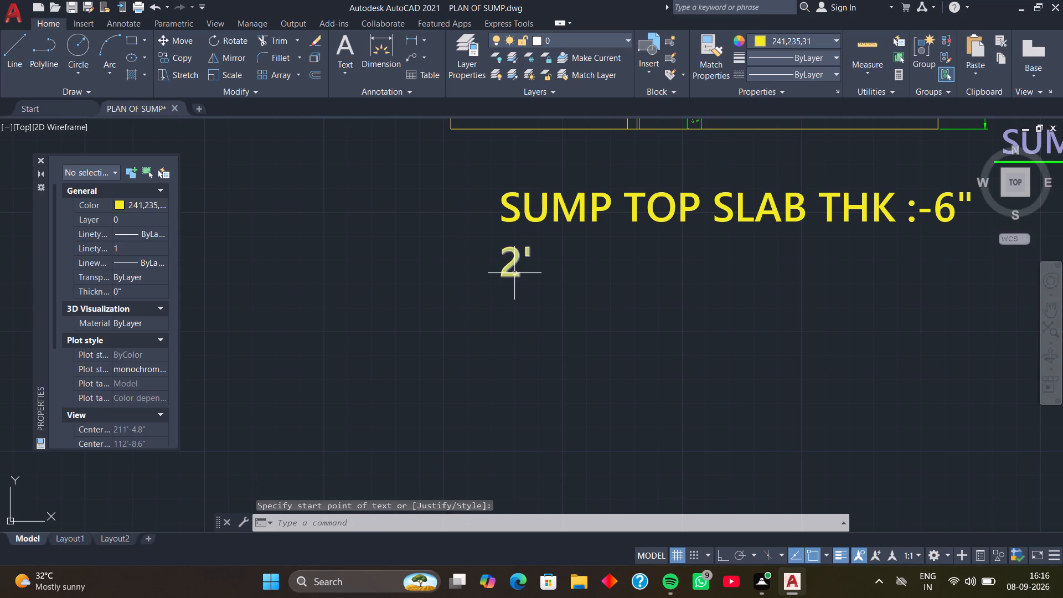
Move the 2' text up into the slab reinforcement plan, beside the lower right corner of the left square opening.
left_click(515, 277)
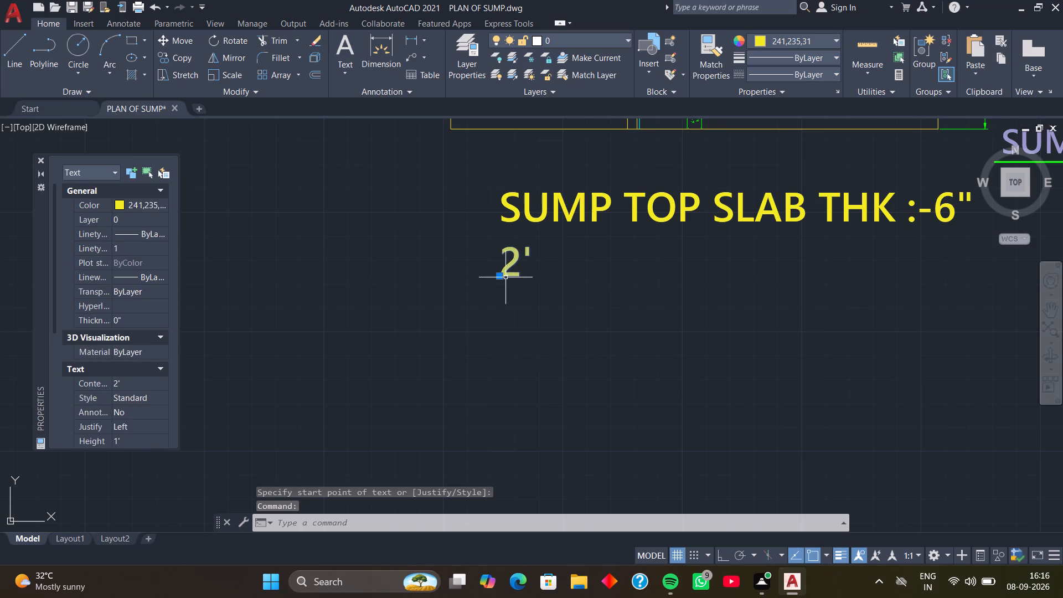
left_click(500, 277)
scroll(495, 168, "down", 2)
middle_click_drag(493, 178, 420, 264)
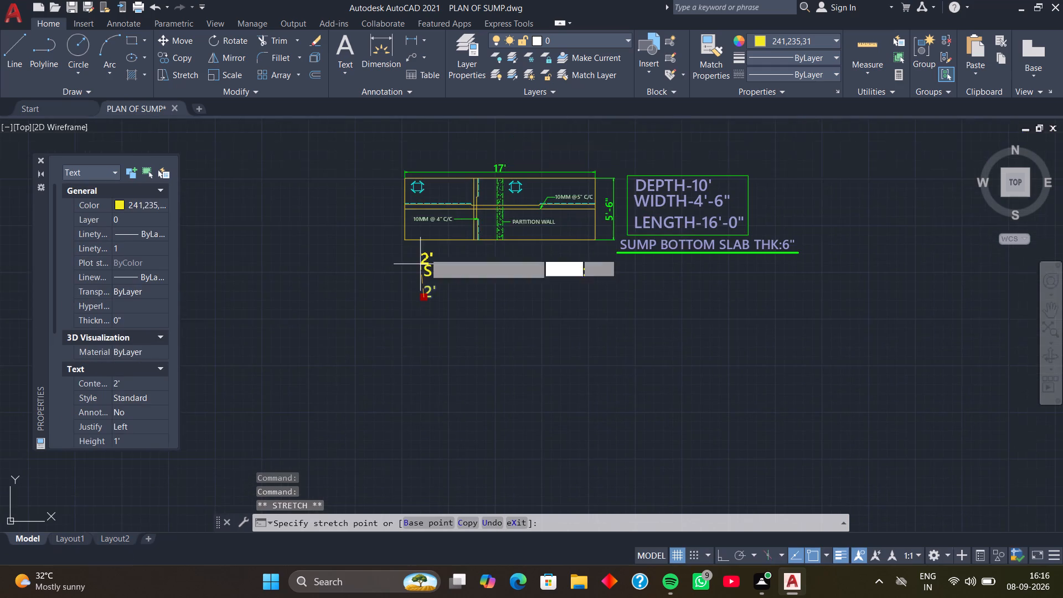
scroll(429, 189, "up", 5)
left_click(393, 203)
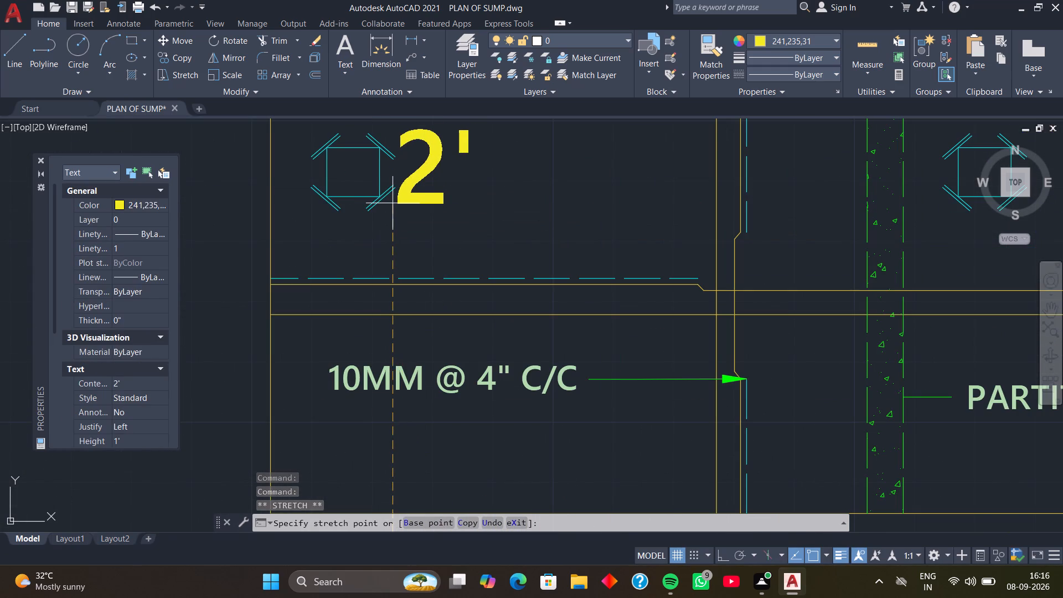
Set the height of the 2' text beside the left opening to 5".
scroll(116, 304, "down", 5)
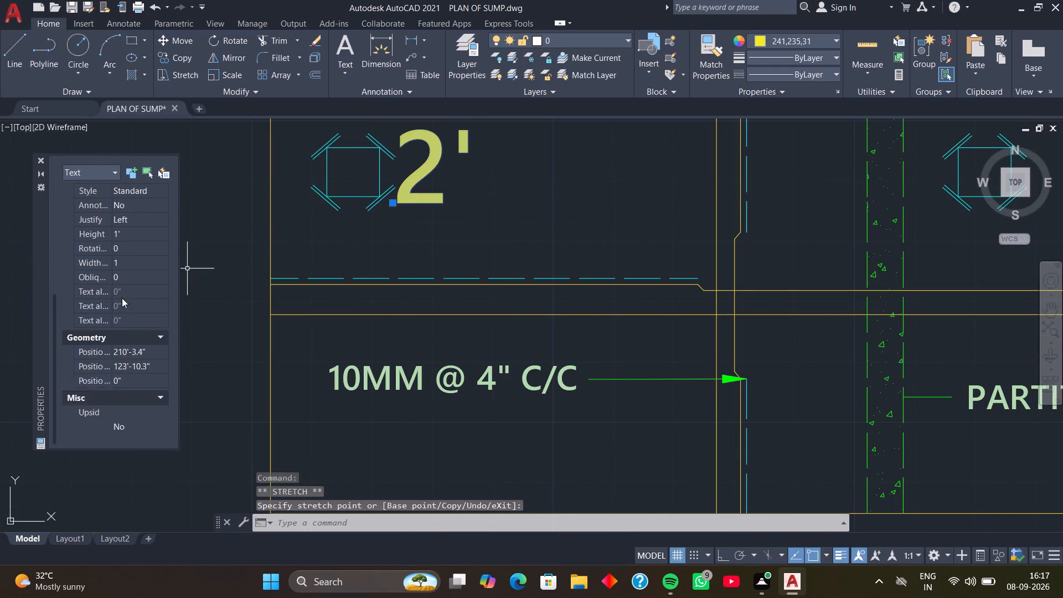
left_click(147, 229)
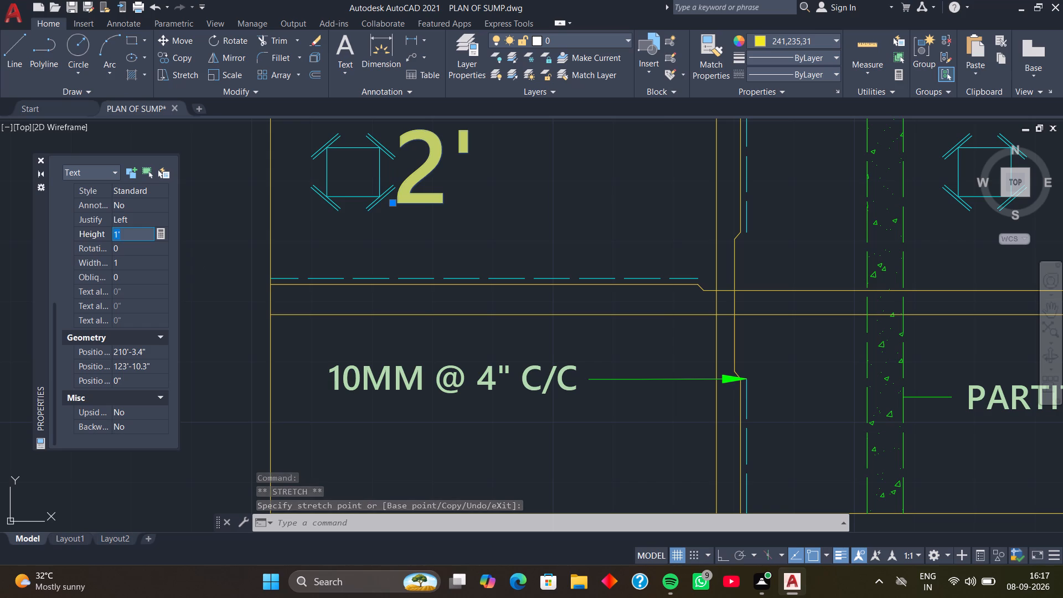
key("5")
key("Return")
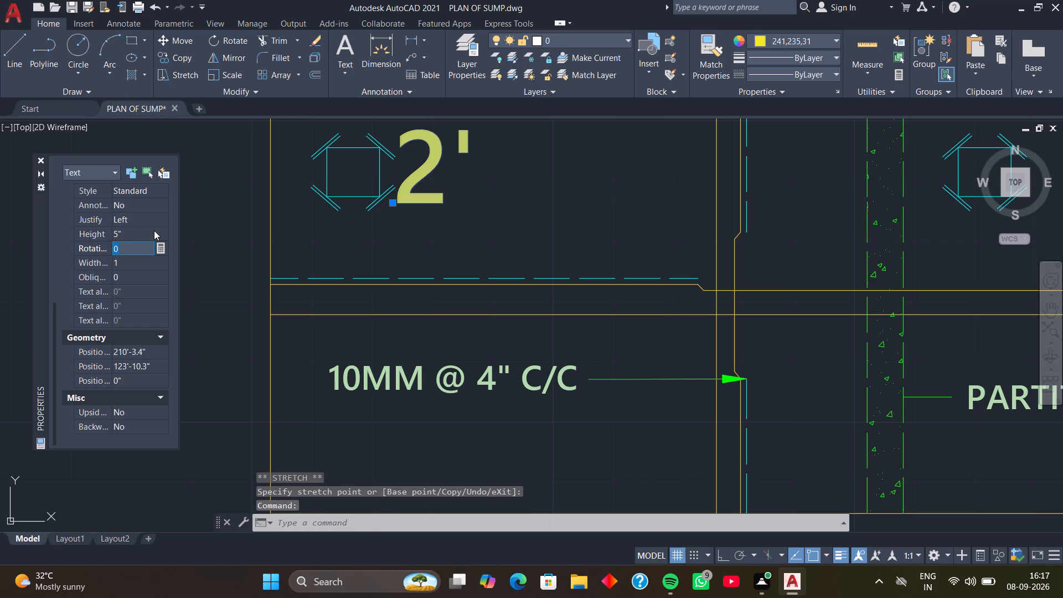
Move the 2' text about 3" up so it sits midway along the left opening's right side.
scroll(375, 193, "up", 3)
scroll(436, 228, "down", 1)
middle_click_drag(404, 215, 380, 300)
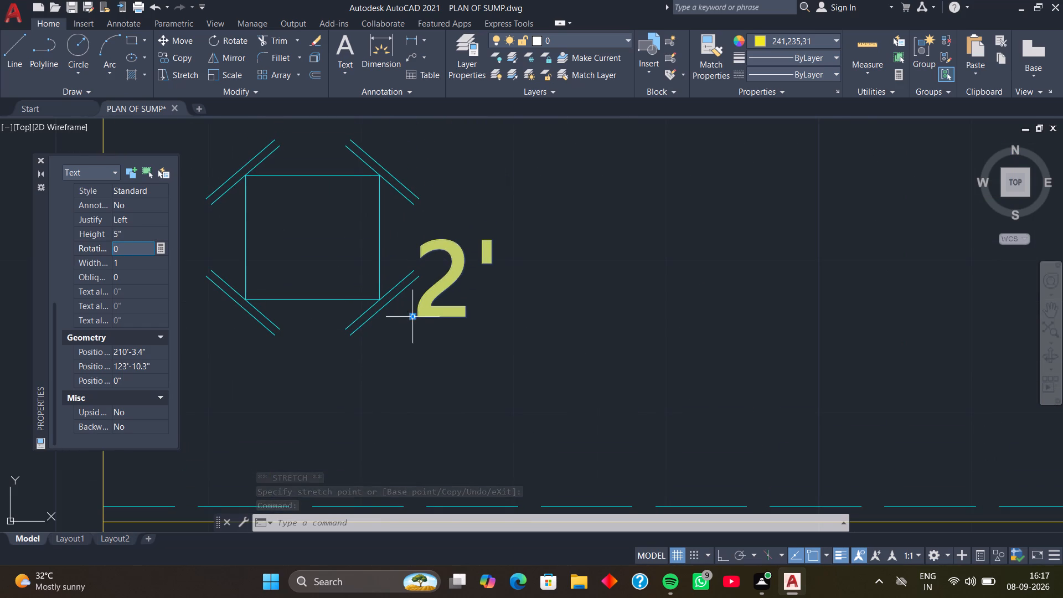
left_click(414, 316)
left_click(422, 277)
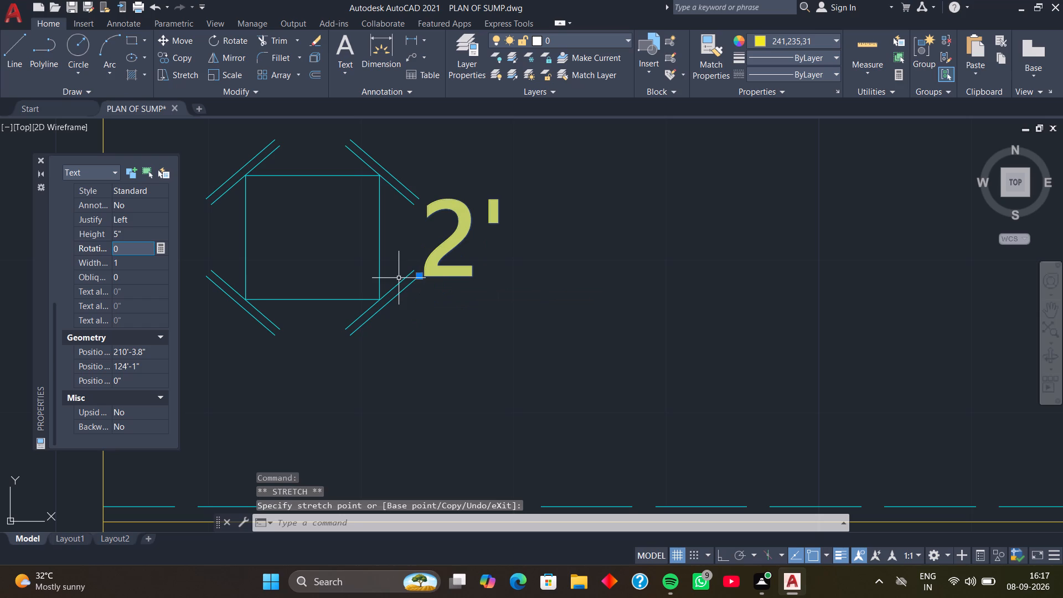
Copy the 2' text to just above the top edge of the left square opening.
key("c")
key("o")
key("space")
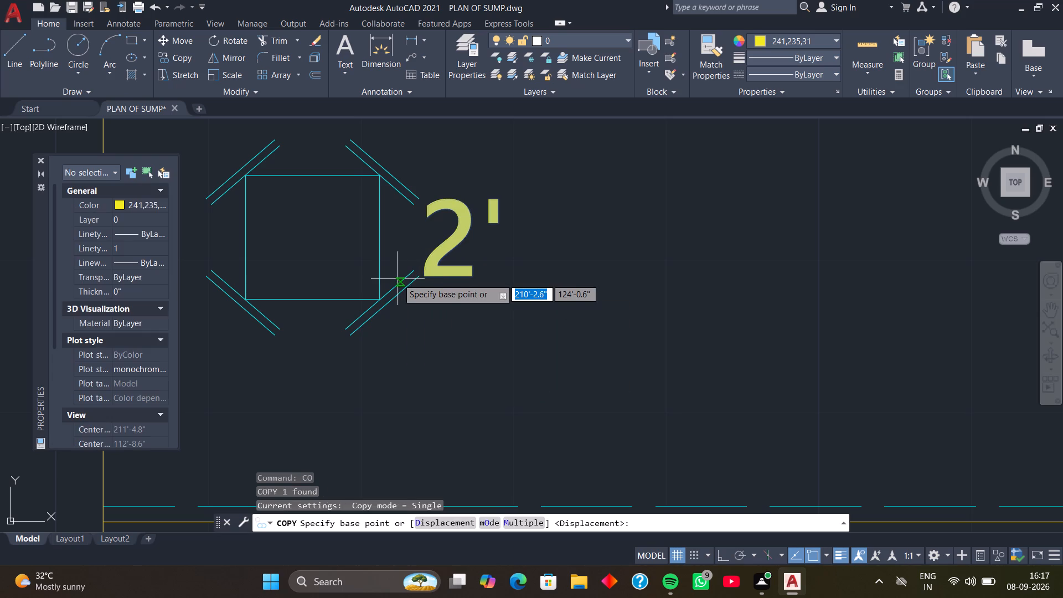
left_click(420, 279)
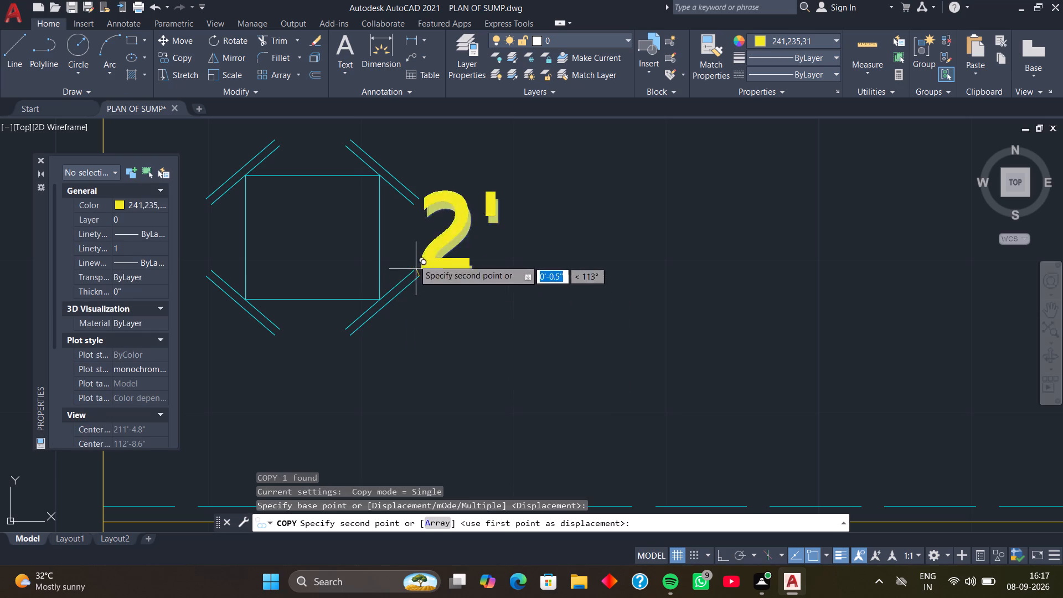
middle_click_drag(318, 198, 385, 298)
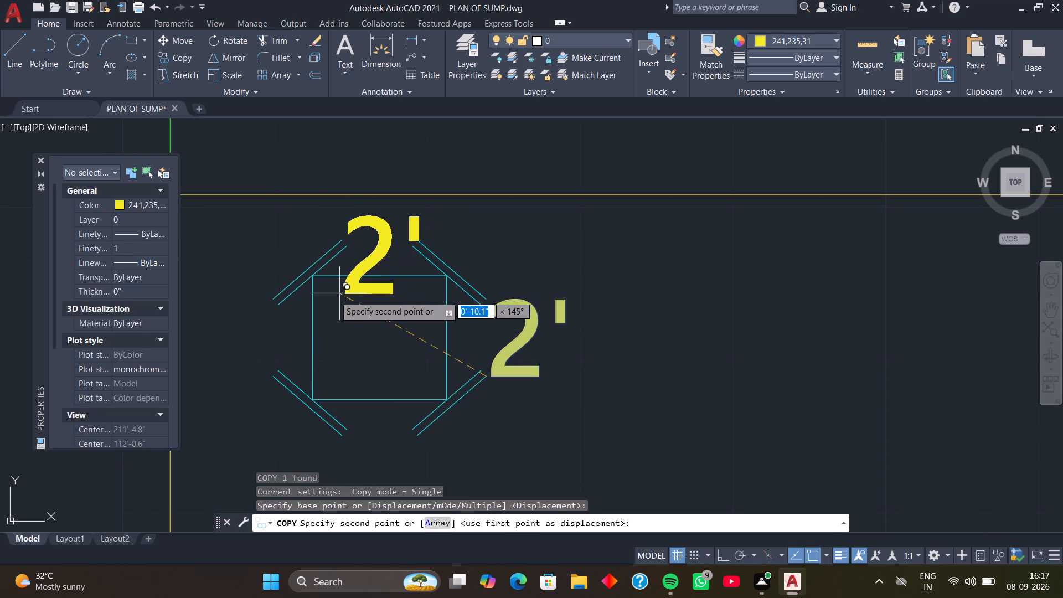
scroll(343, 388, "down", 1)
middle_click_drag(347, 395, 353, 300)
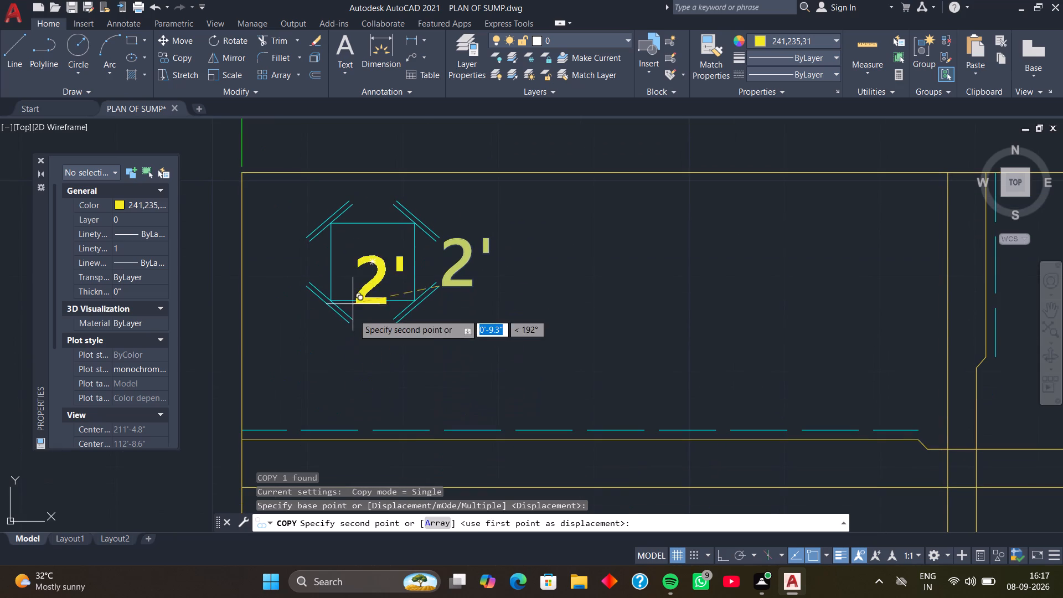
scroll(345, 225, "up", 2)
middle_click_drag(345, 223, 337, 342)
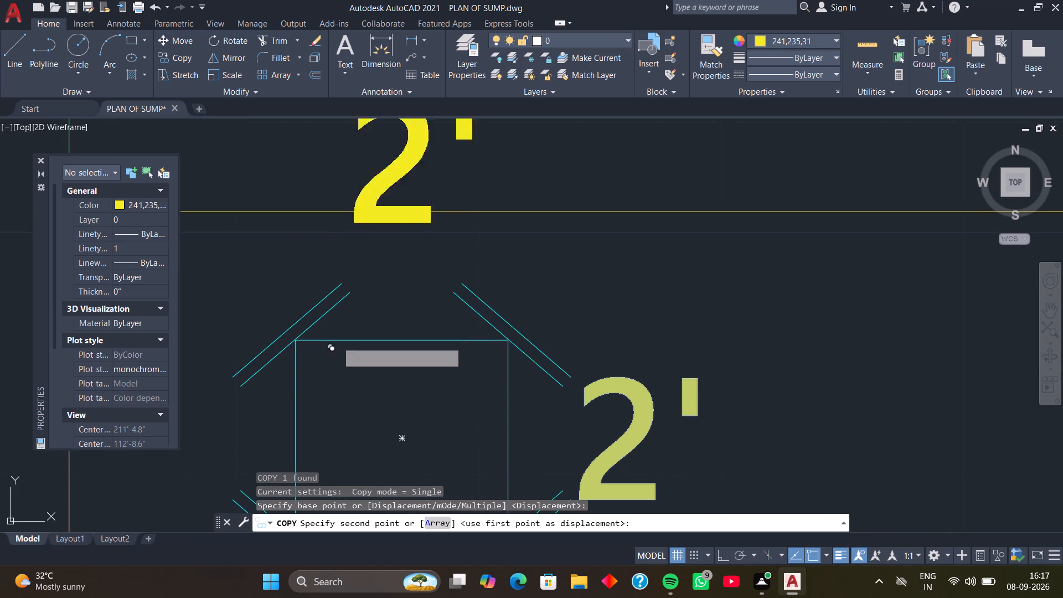
left_click(348, 324)
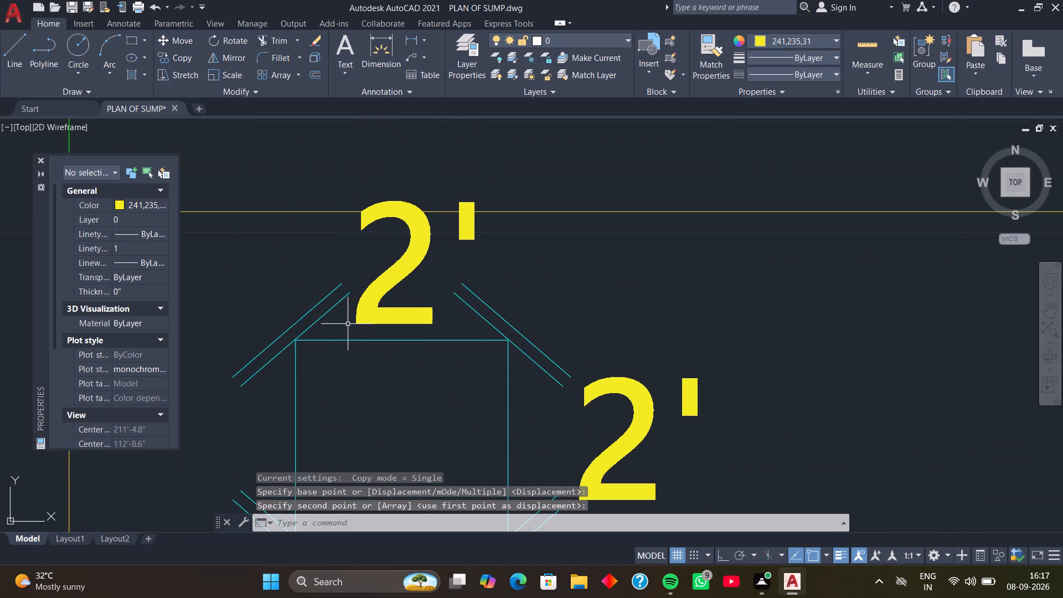
Copy the 2' side label of the left opening 8'-11" horizontally to the right side of the other square opening.
scroll(524, 266, "down", 4)
middle_click_drag(564, 287, 472, 296)
middle_click_drag(400, 300, 389, 301)
middle_click_drag(525, 287, 502, 283)
middle_click_drag(498, 282, 483, 282)
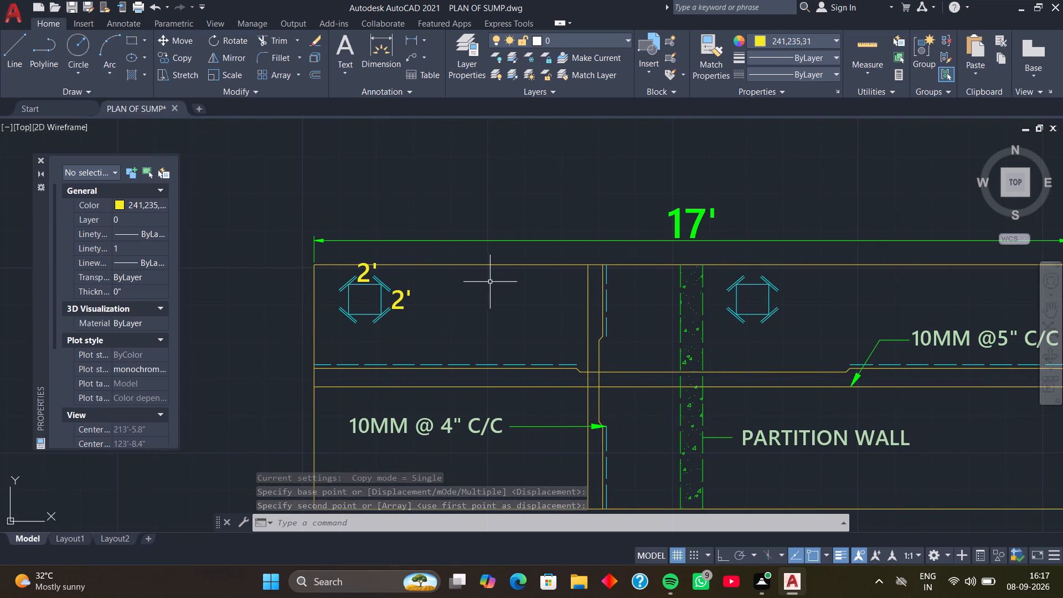
scroll(497, 282, "down", 2)
middle_click_drag(509, 292, 451, 300)
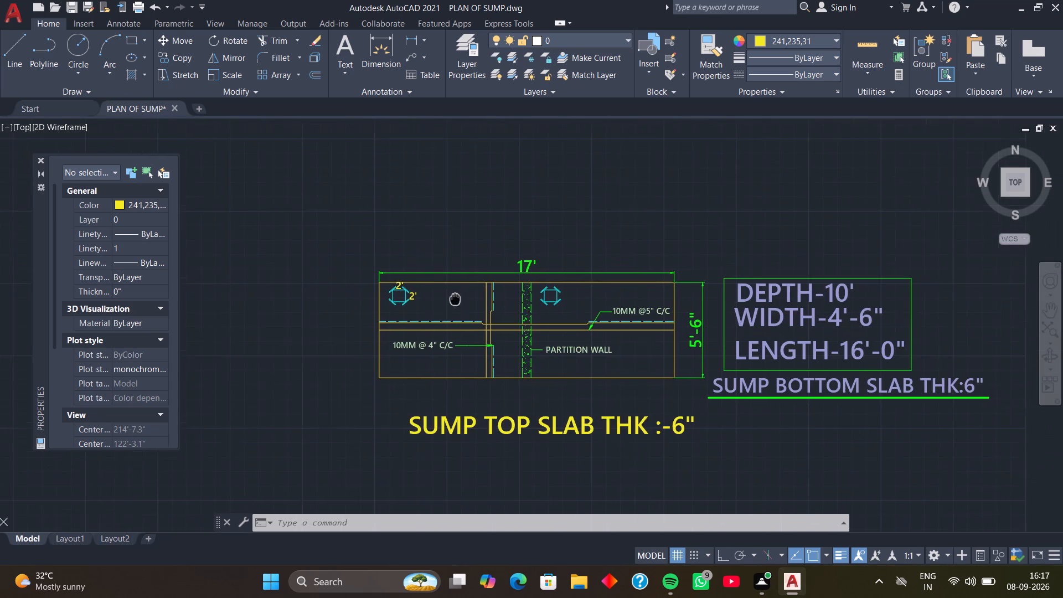
middle_click_drag(451, 300, 411, 305)
scroll(374, 311, "up", 3)
middle_click_drag(367, 309, 381, 309)
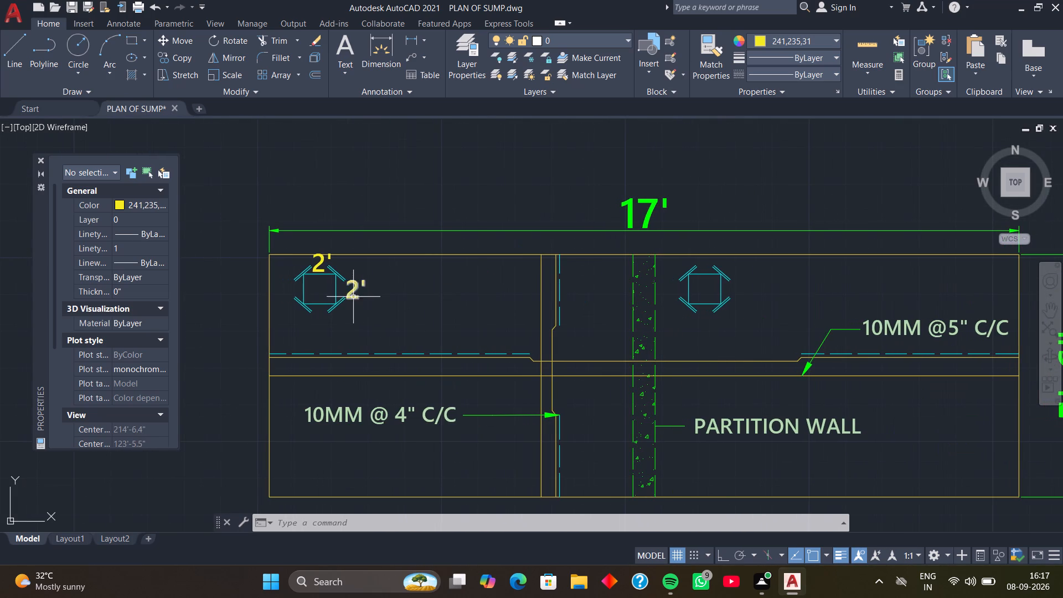
left_click(354, 291)
type("CO")
key("space")
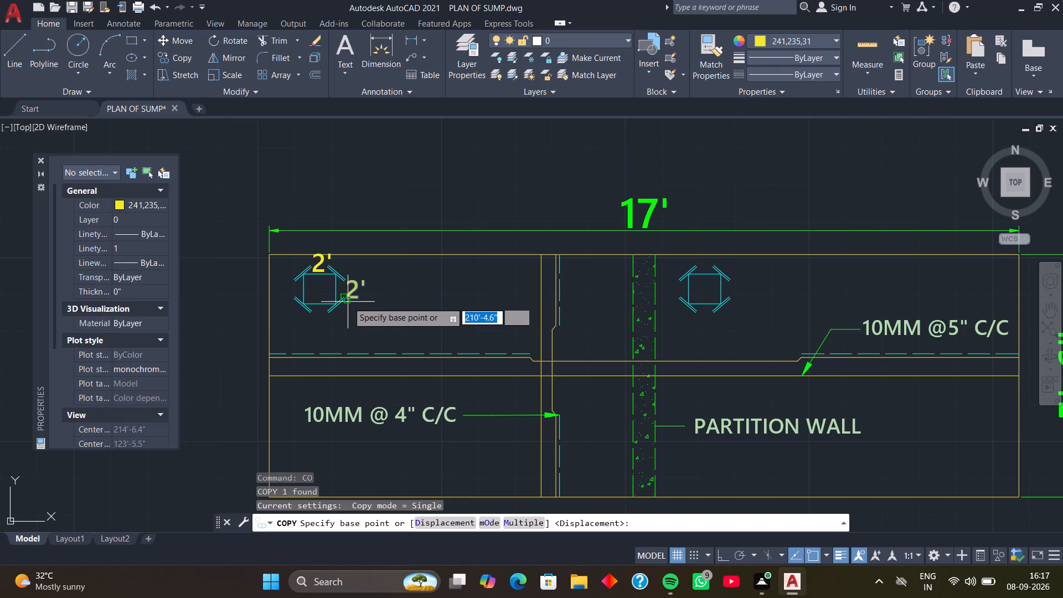
left_click(347, 299)
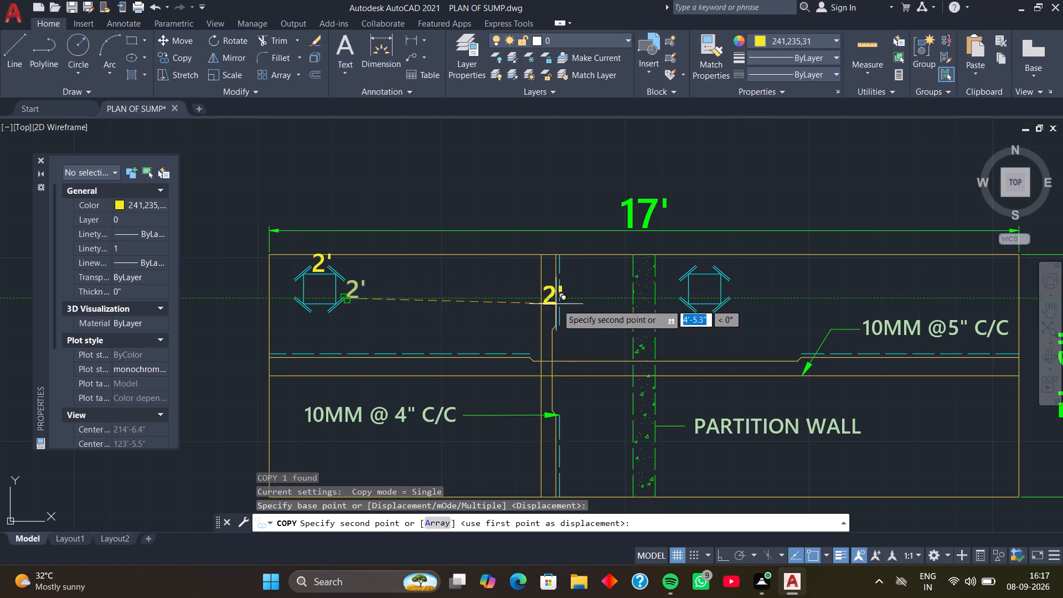
left_click(739, 298)
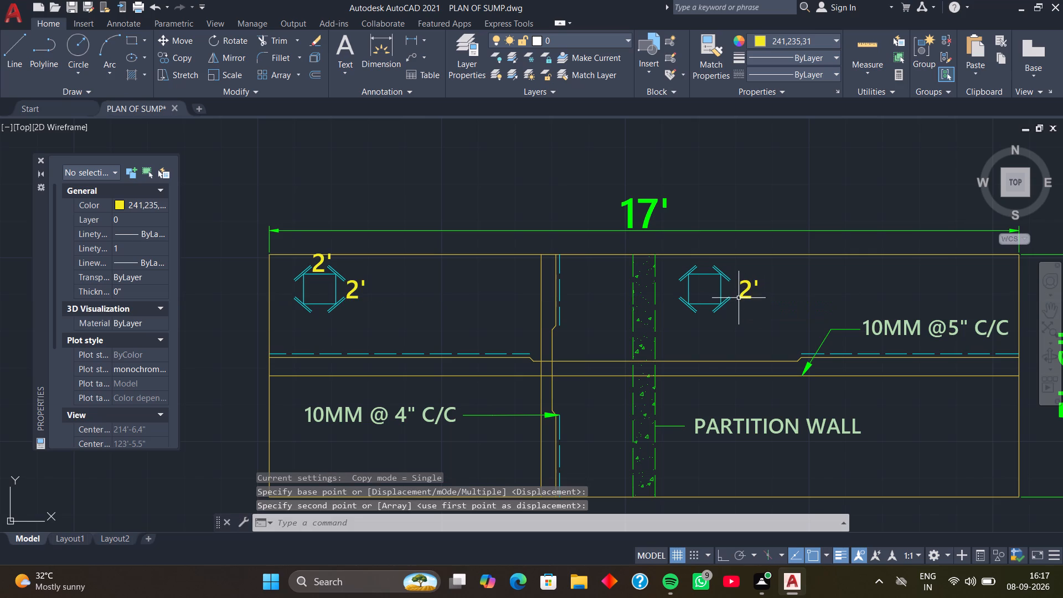
Copy the 2' text beside the right square opening to just above that opening's top edge.
left_click(741, 297)
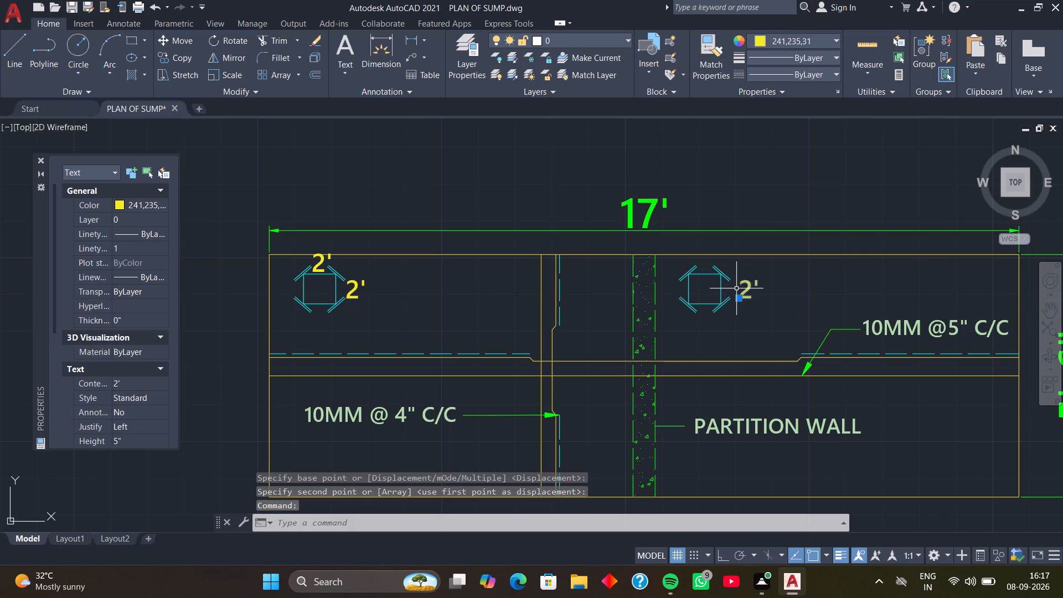
type("CO")
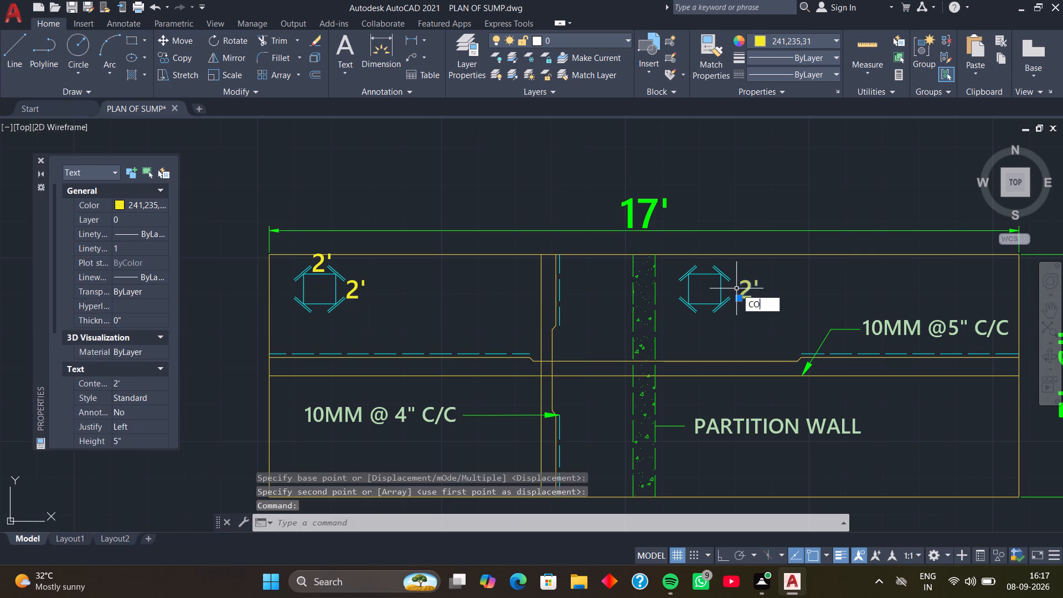
key("space")
left_click(739, 298)
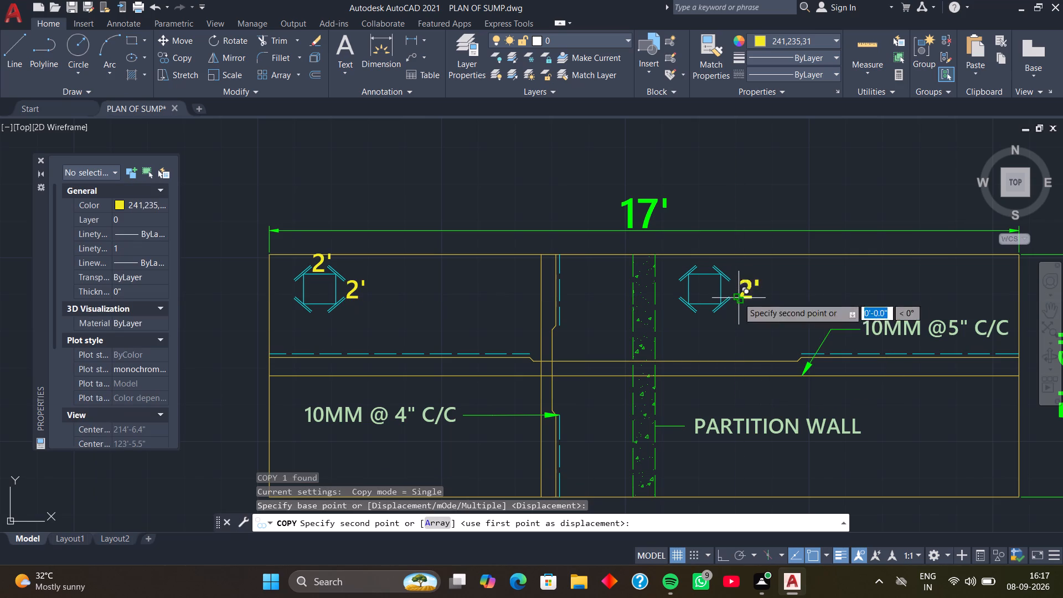
scroll(695, 280, "up", 5)
scroll(681, 251, "down", 2)
middle_click_drag(681, 251, 674, 274)
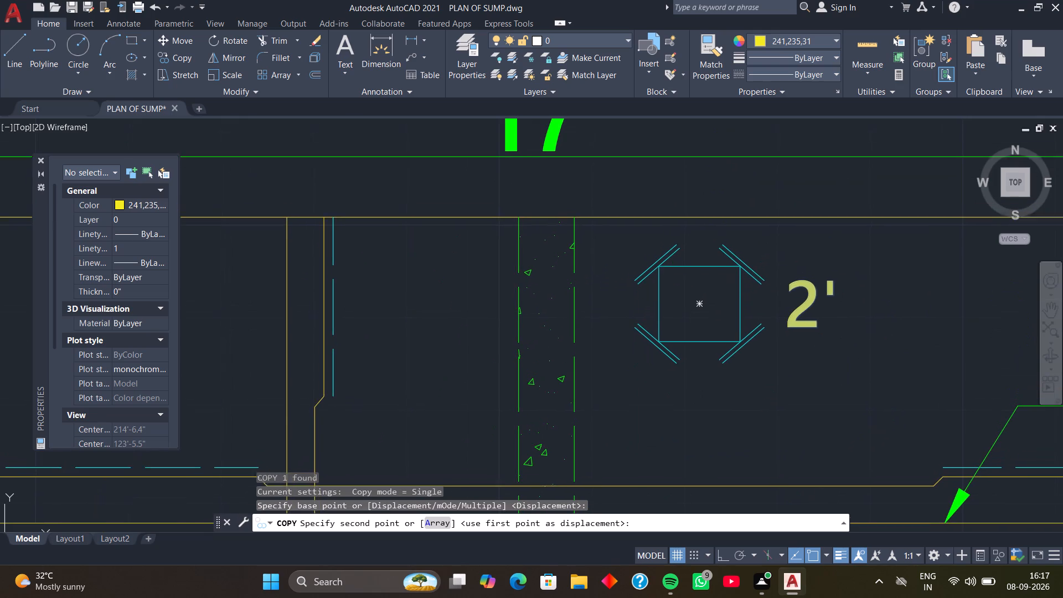
middle_click(674, 275)
left_click(675, 270)
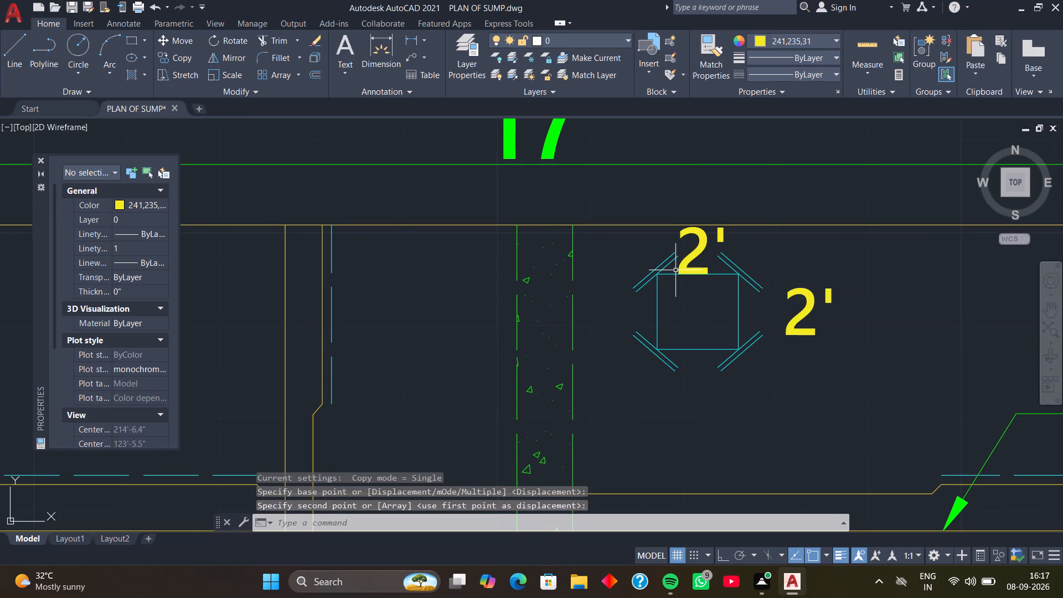
Move the 2' text above the right square opening about 0.8" up and to the right, clear of the opening's top edge.
left_click(689, 255)
left_click(677, 274)
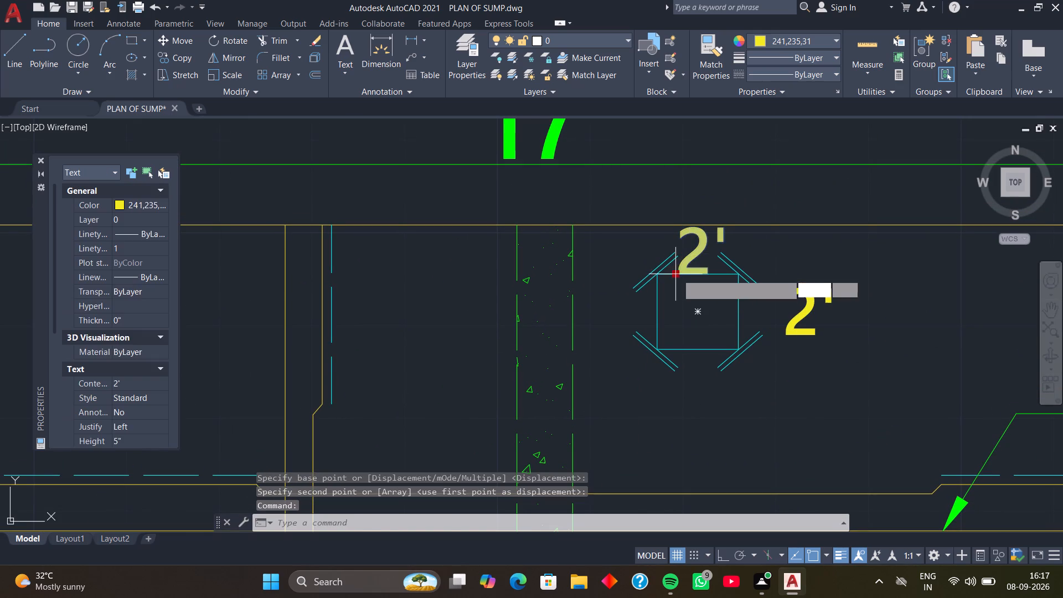
scroll(675, 269, "up", 3)
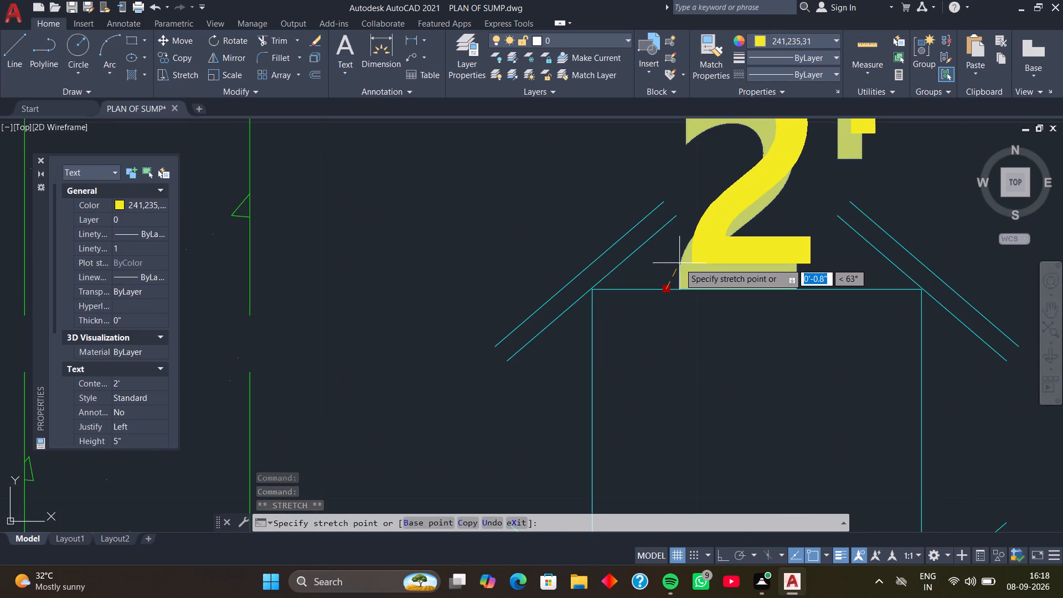
left_click(679, 263)
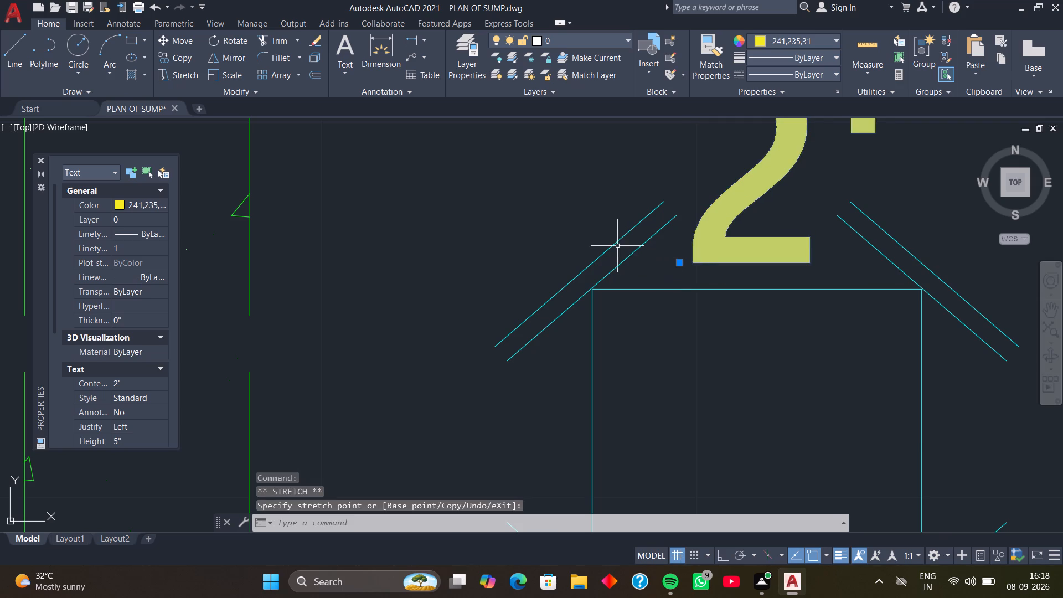
scroll(615, 244, "down", 3)
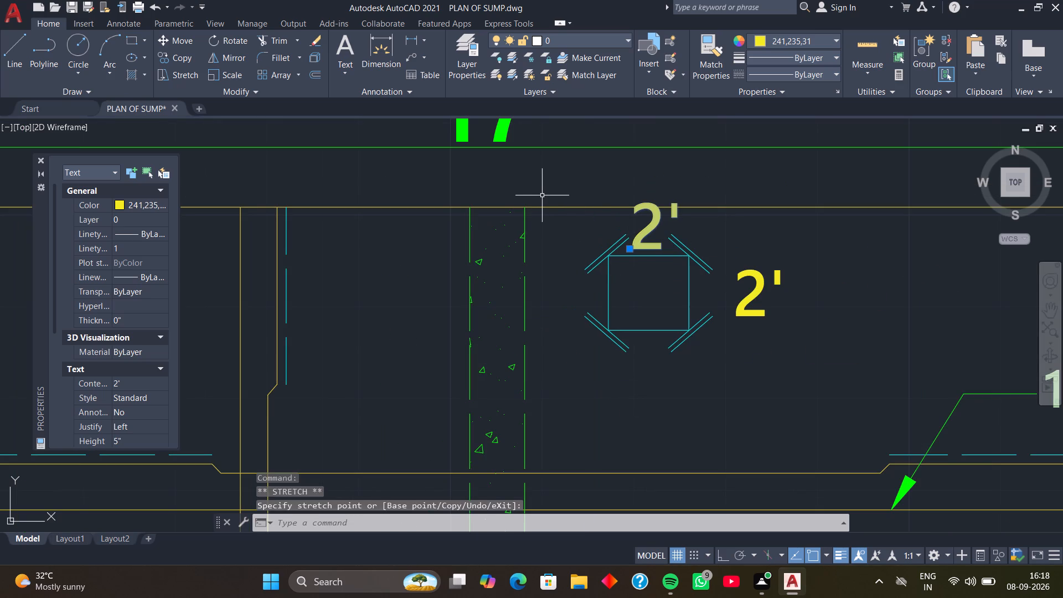
key("Escape")
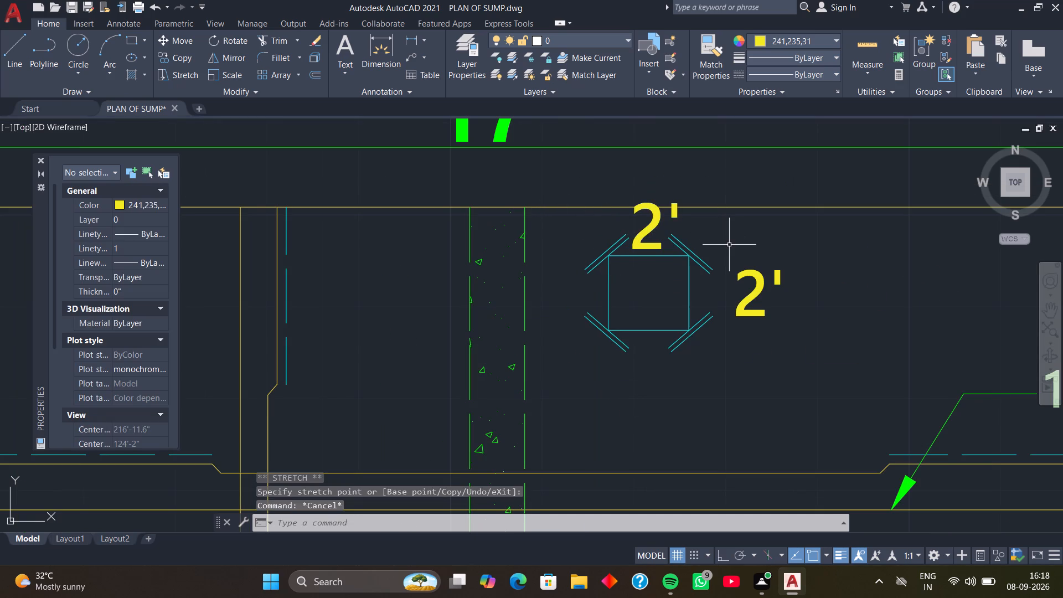
Add a quick dimension between the outer faces of the two side walls in the sump section, placed below the bottom slab.
scroll(730, 246, "down", 4)
middle_click_drag(704, 266, 578, 280)
middle_click(574, 282)
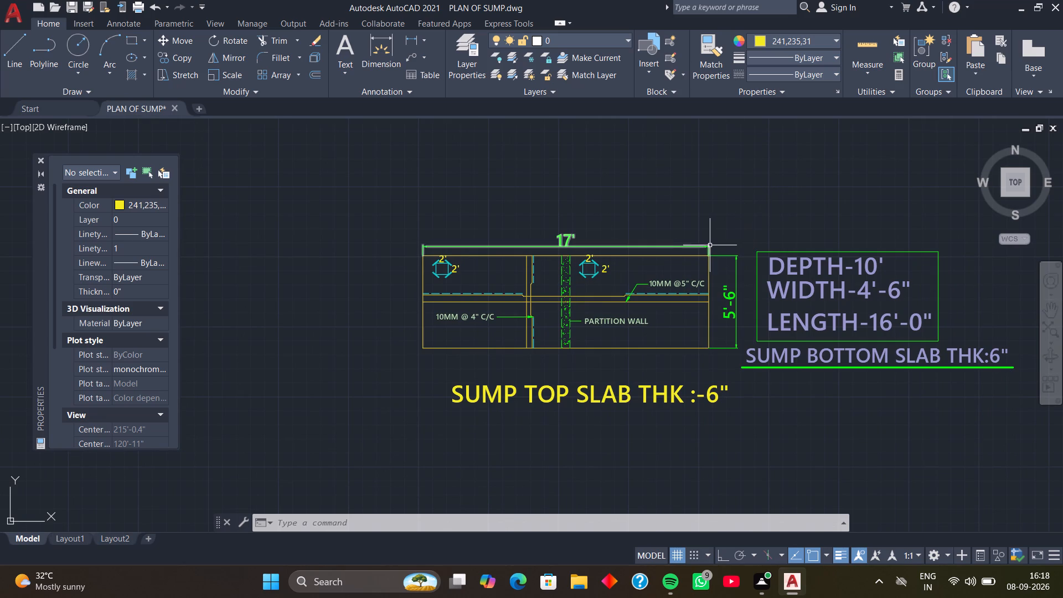
scroll(689, 212, "down", 2)
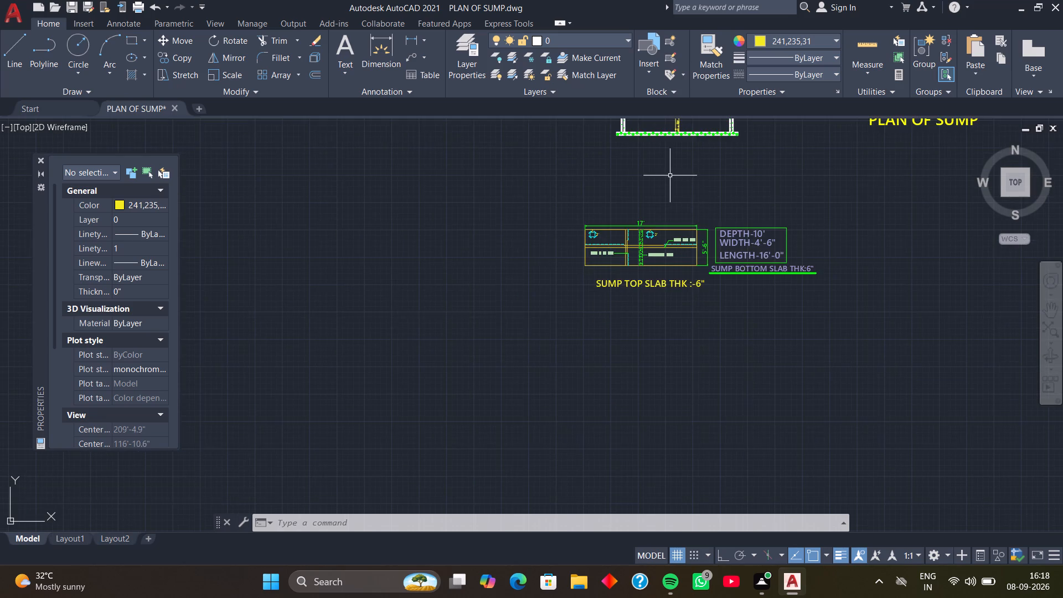
middle_click_drag(660, 178, 634, 271)
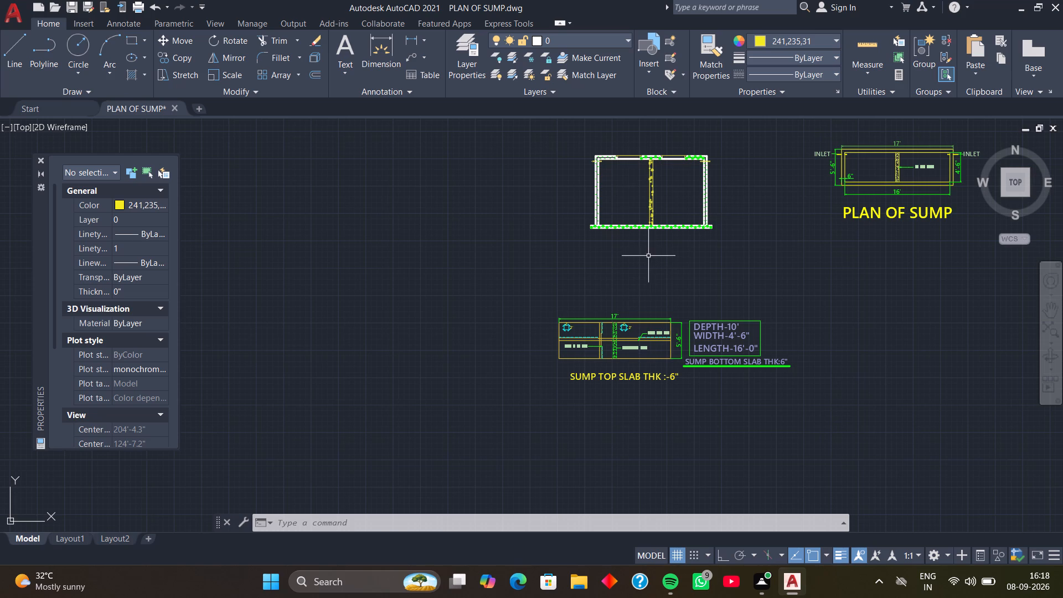
scroll(648, 249, "up", 2)
middle_click_drag(647, 245, 616, 316)
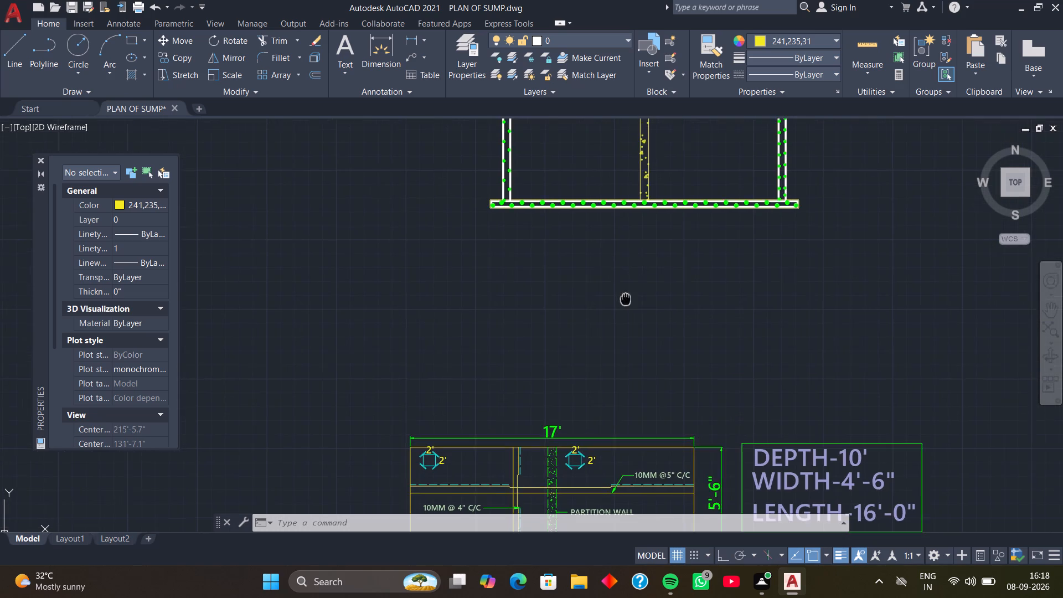
middle_click_drag(616, 316, 615, 321)
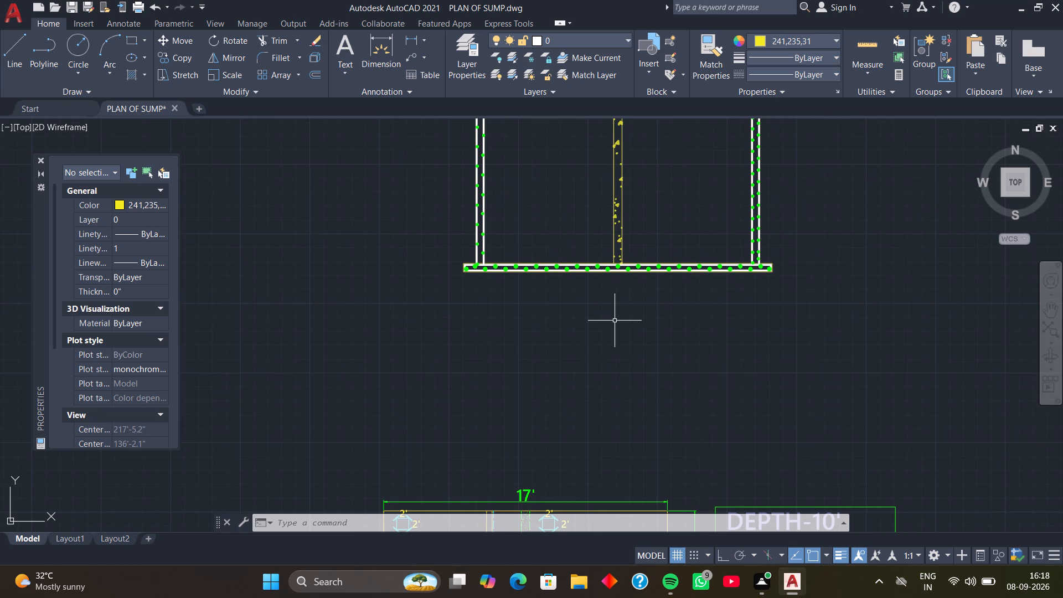
middle_click_drag(587, 312, 574, 307)
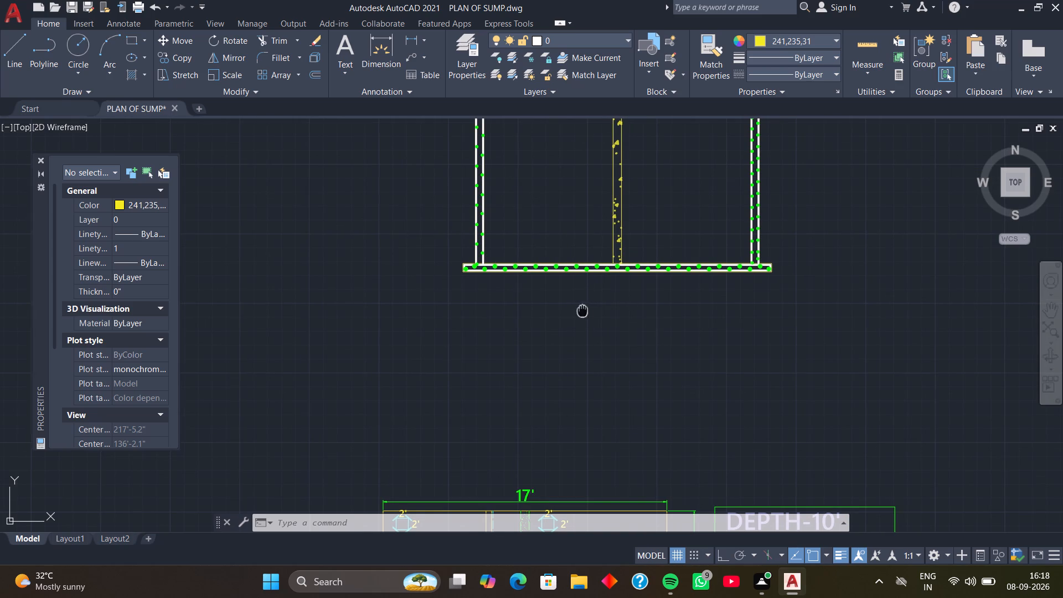
middle_click_drag(574, 307, 566, 302)
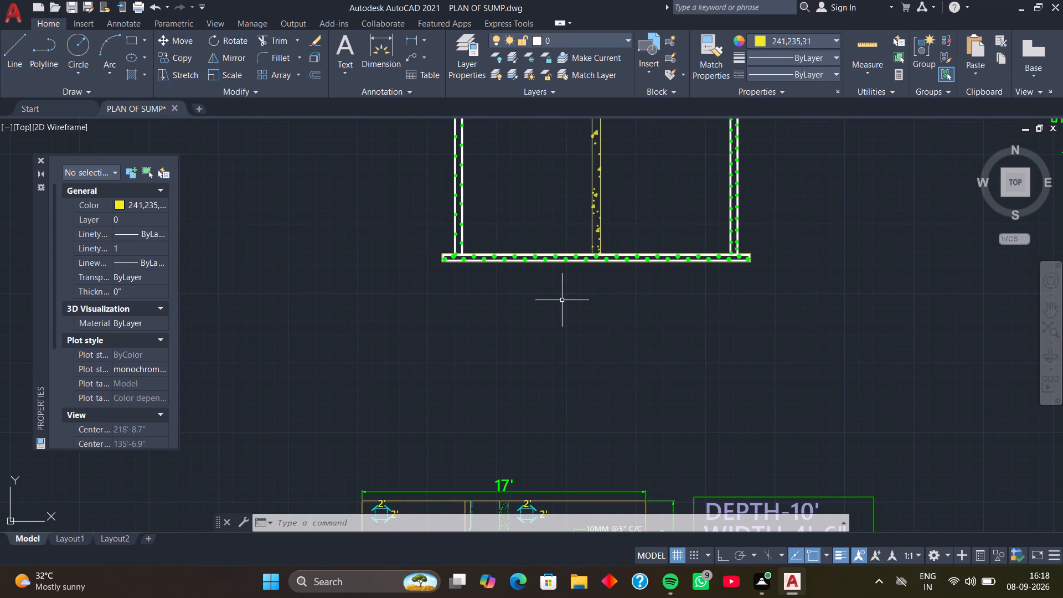
key("q")
type("D")
key("space")
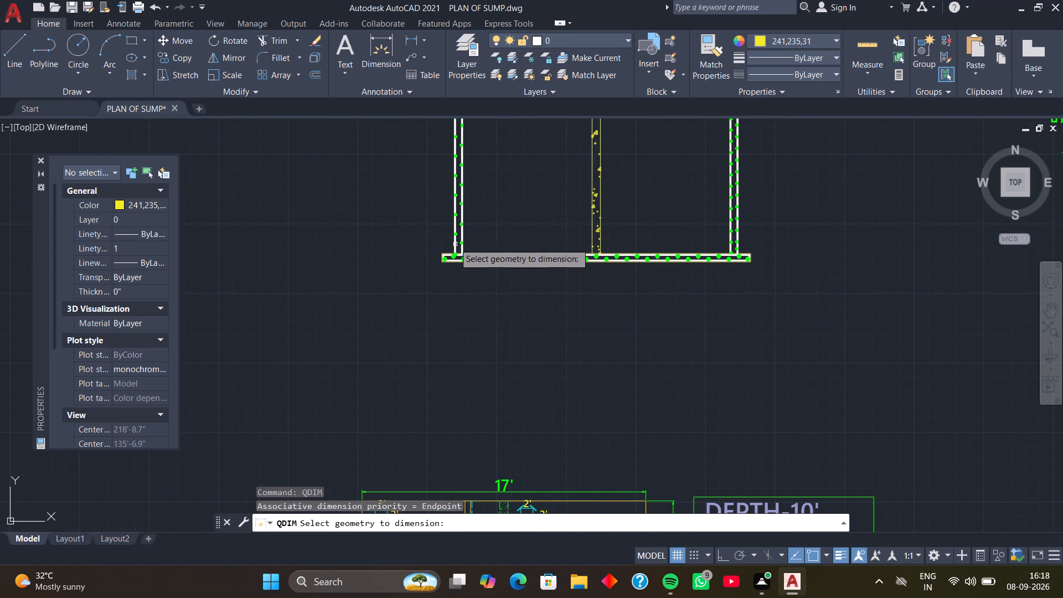
scroll(453, 243, "up", 8)
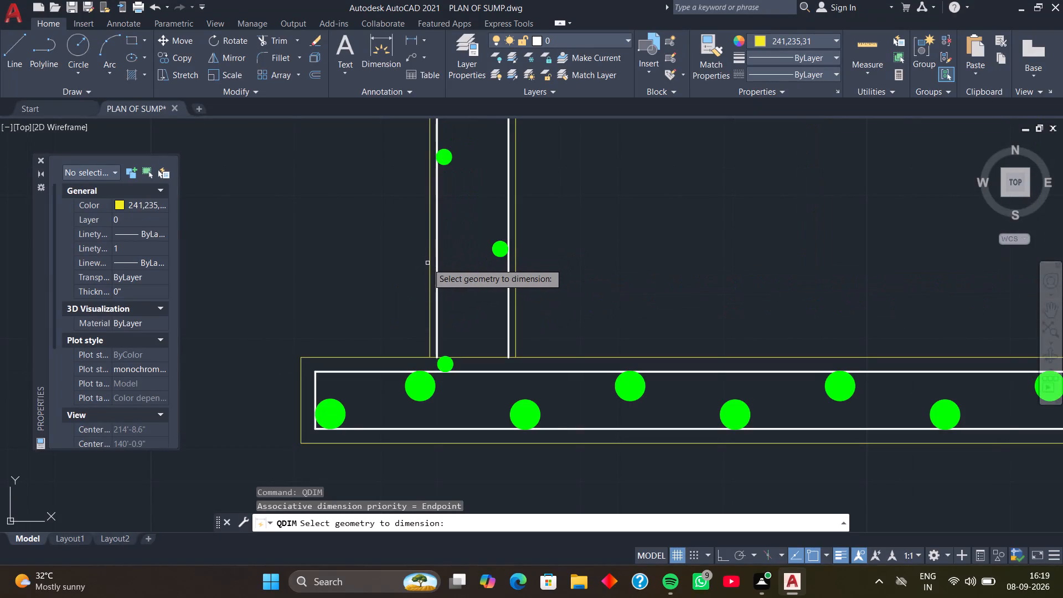
left_click(429, 263)
scroll(727, 267, "down", 3)
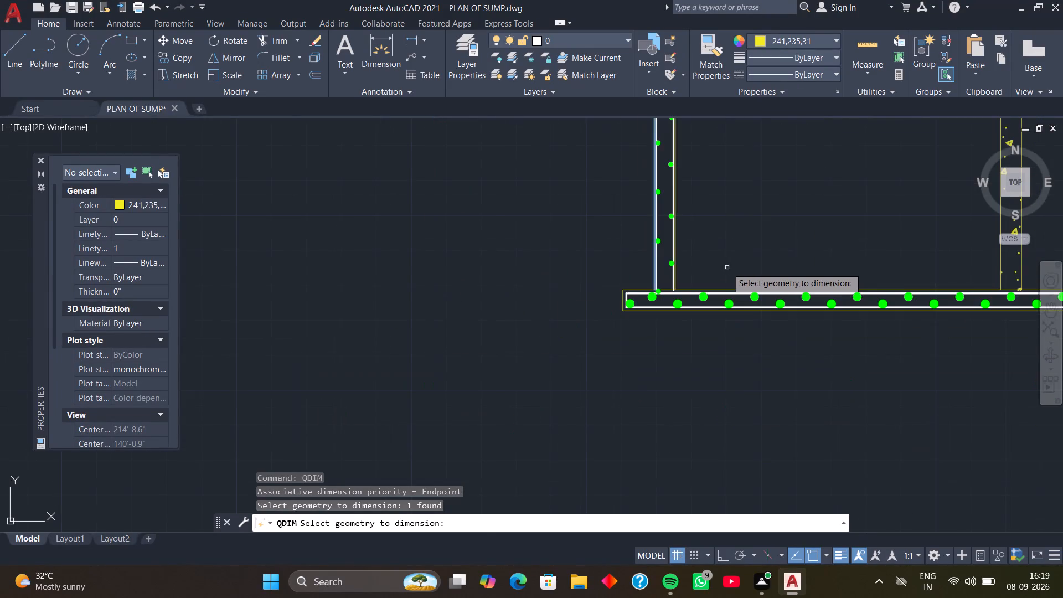
middle_click_drag(754, 254, 469, 276)
middle_click_drag(762, 224, 490, 245)
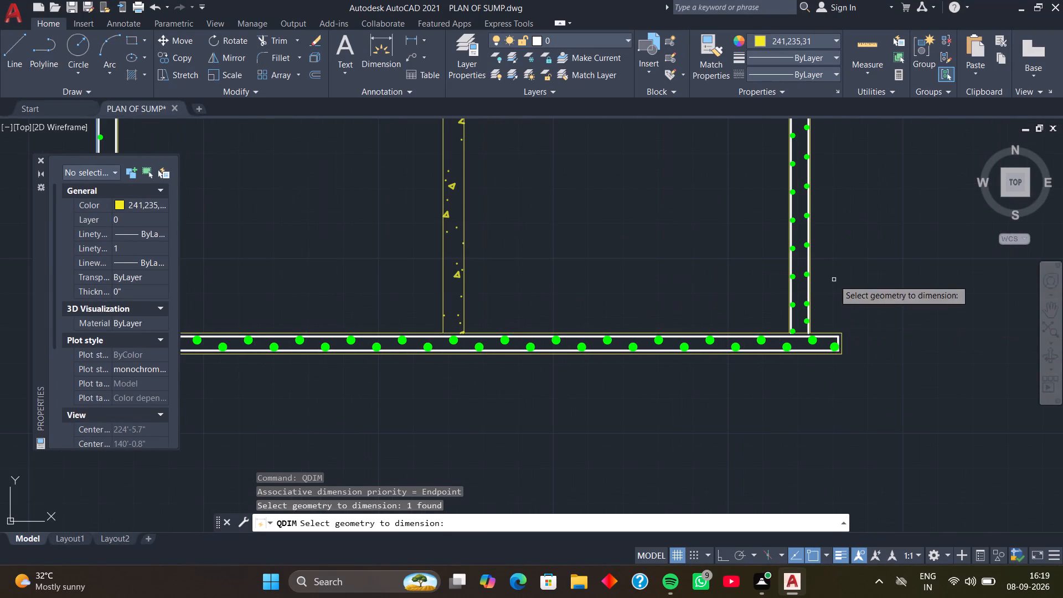
scroll(822, 310, "up", 4)
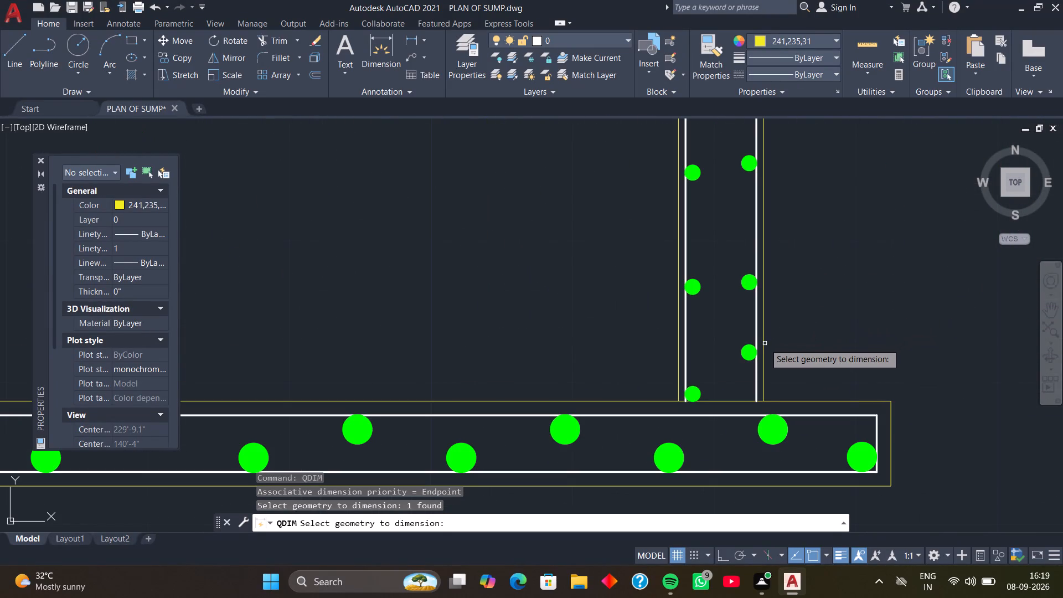
left_click(765, 343)
scroll(765, 356, "down", 2)
middle_click_drag(761, 362, 740, 264)
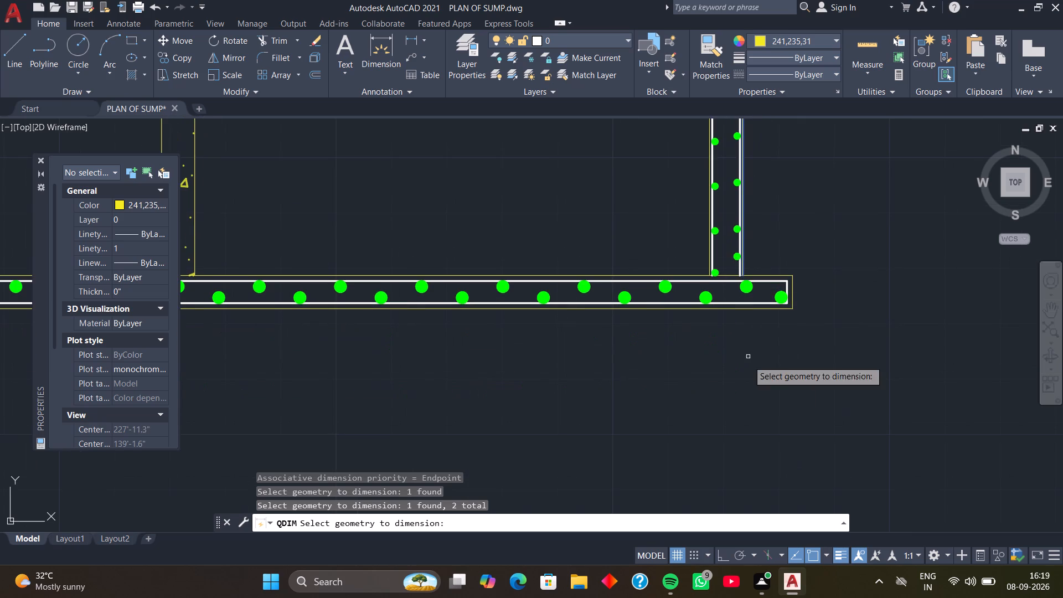
scroll(749, 373, "down", 2)
middle_click_drag(748, 372, 770, 329)
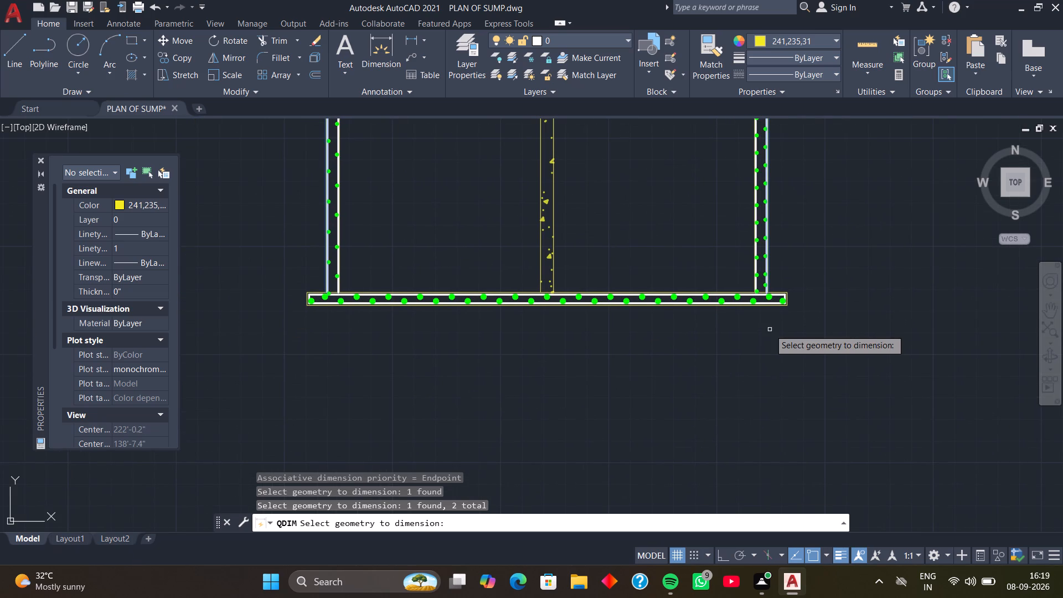
key("Return")
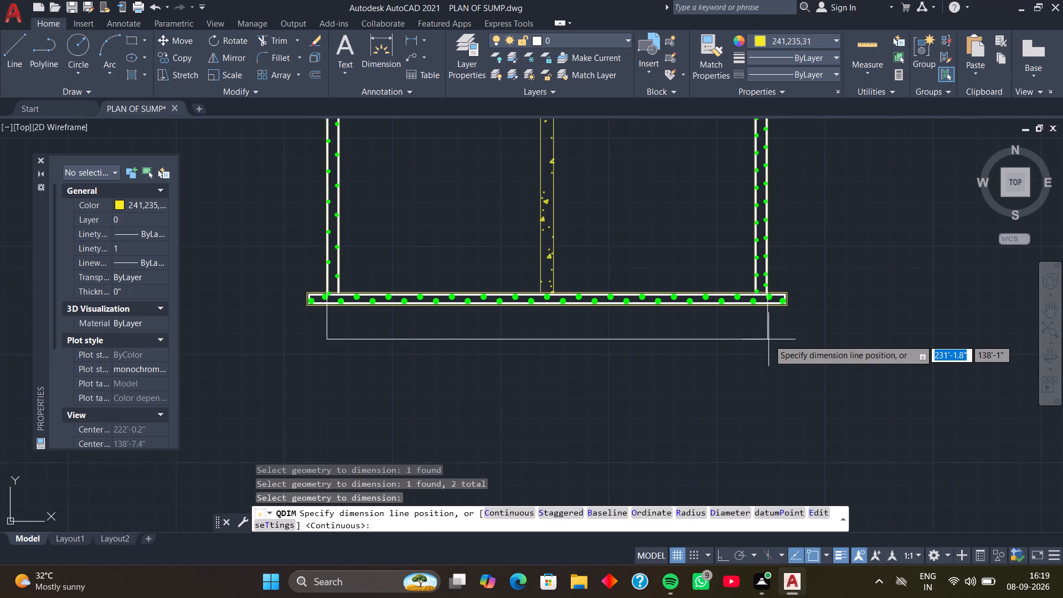
left_click(768, 339)
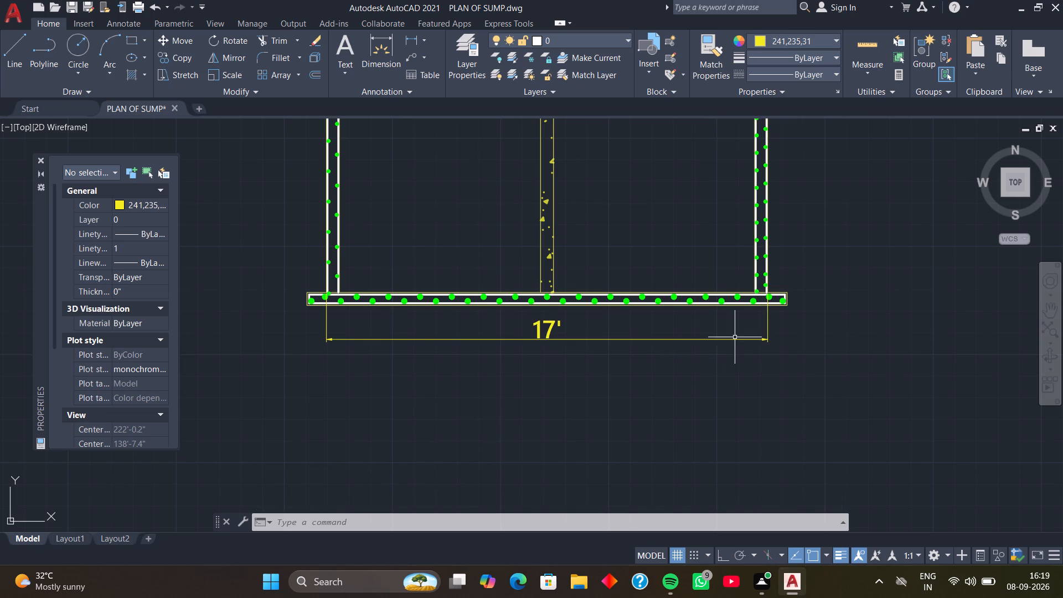
Add a vertical linear dimension for the bottom slab's thickness at the slab's right end in the section.
middle_click_drag(744, 336, 660, 358)
scroll(694, 348, "up", 3)
middle_click_drag(727, 329, 693, 369)
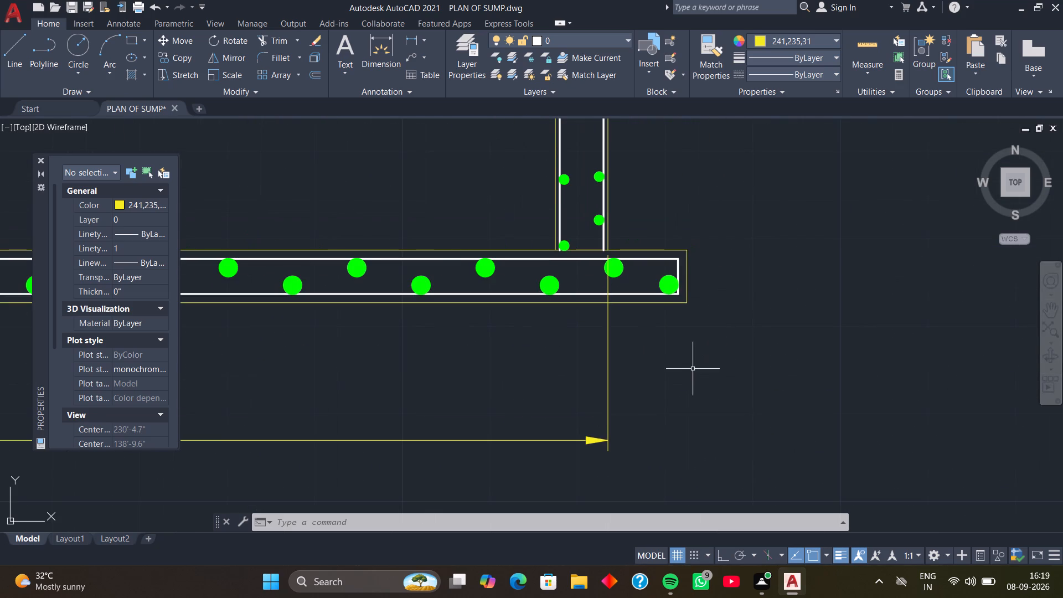
left_click(409, 44)
key("space")
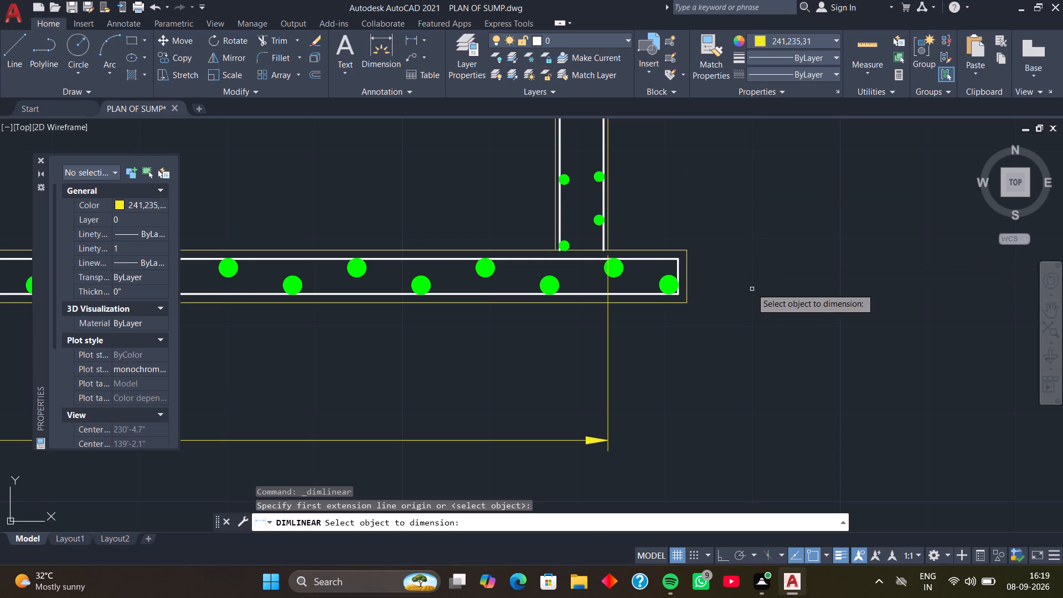
left_click(687, 272)
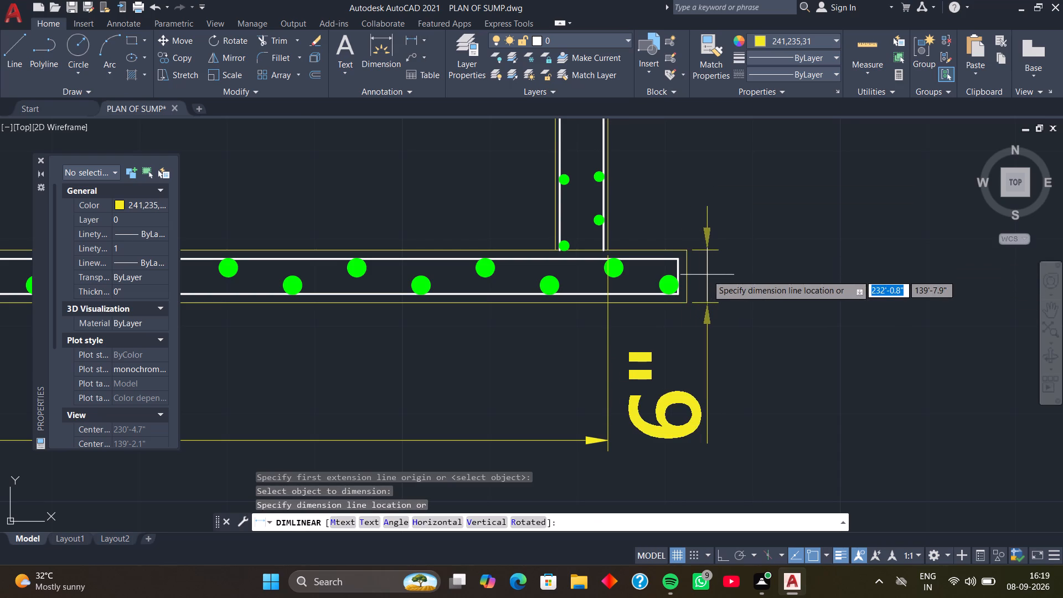
left_click(707, 275)
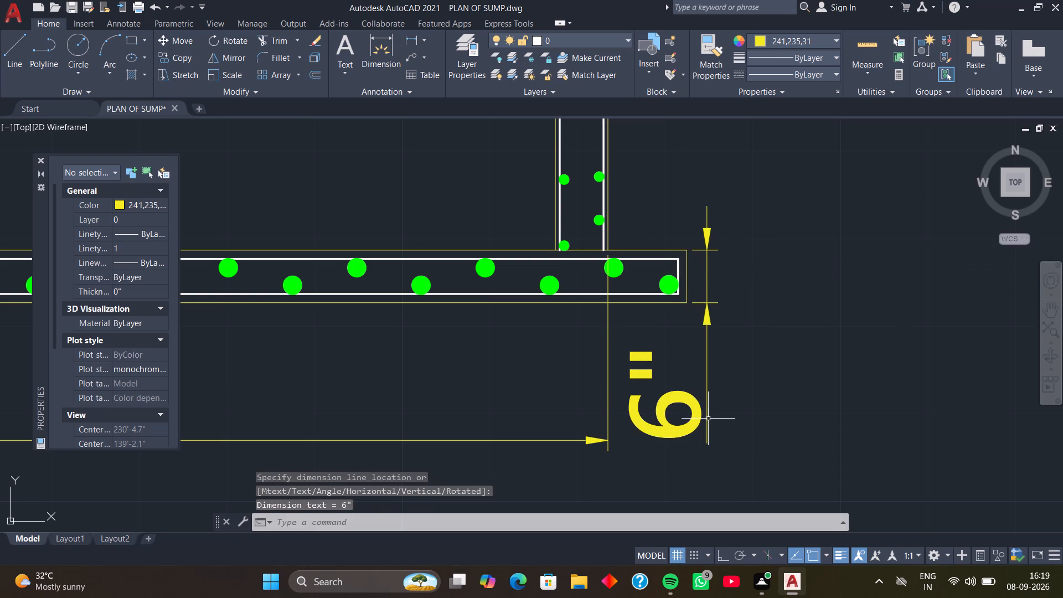
Shift the slab thickness dimension farther out from the slab's right end, with its text beside the slab instead of below it.
left_click(701, 416)
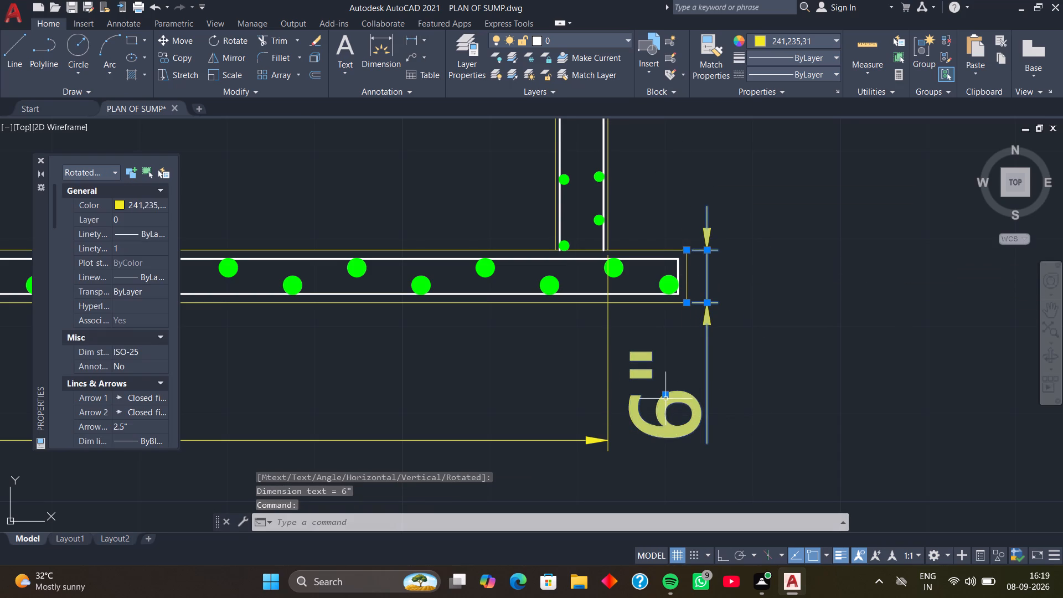
left_click(665, 396)
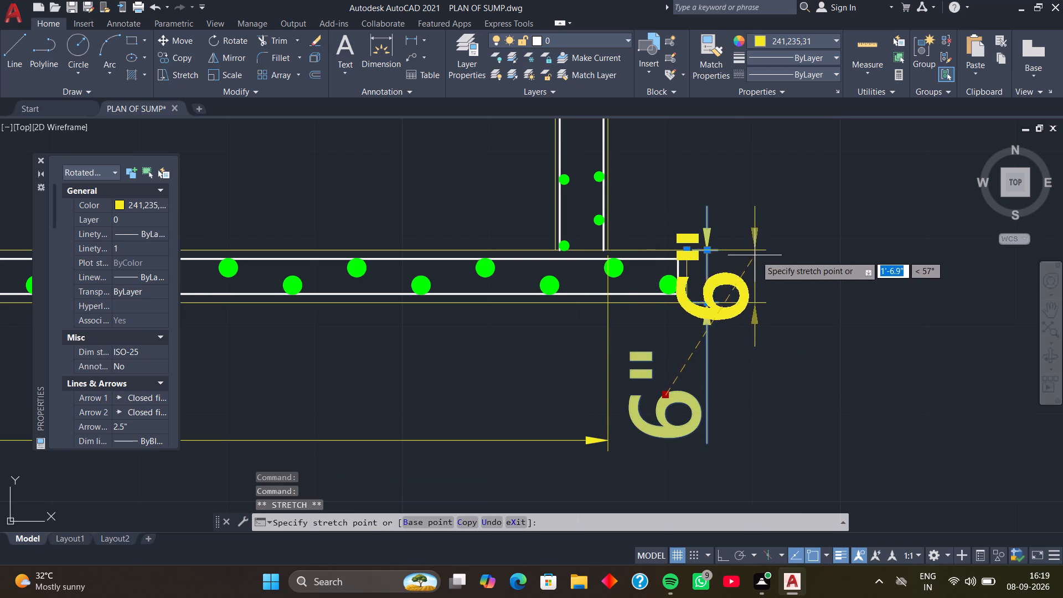
left_click(810, 269)
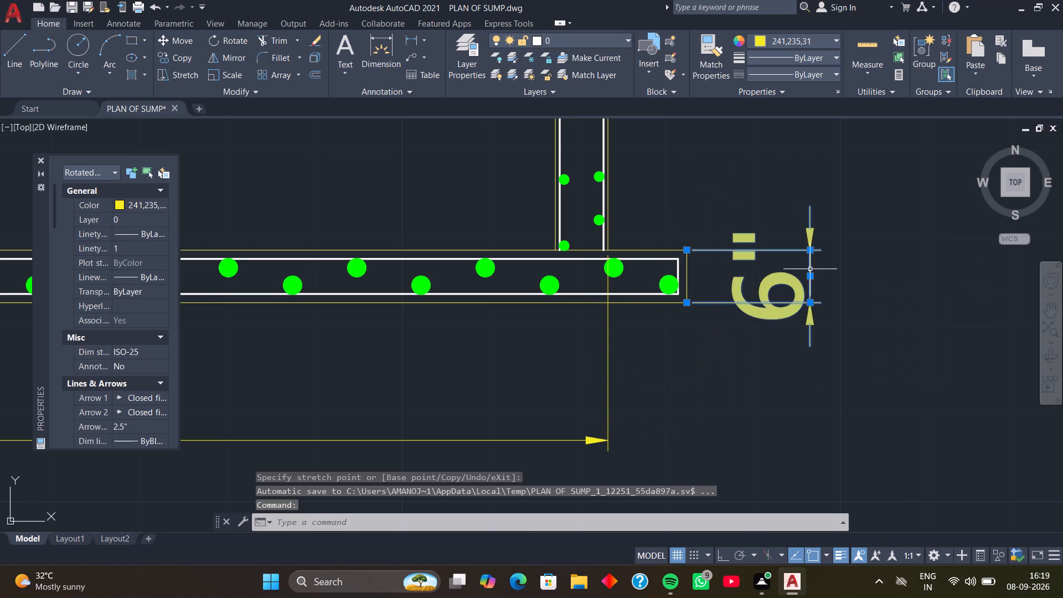
key("Escape")
scroll(804, 354, "down", 3)
middle_click_drag(807, 366, 790, 337)
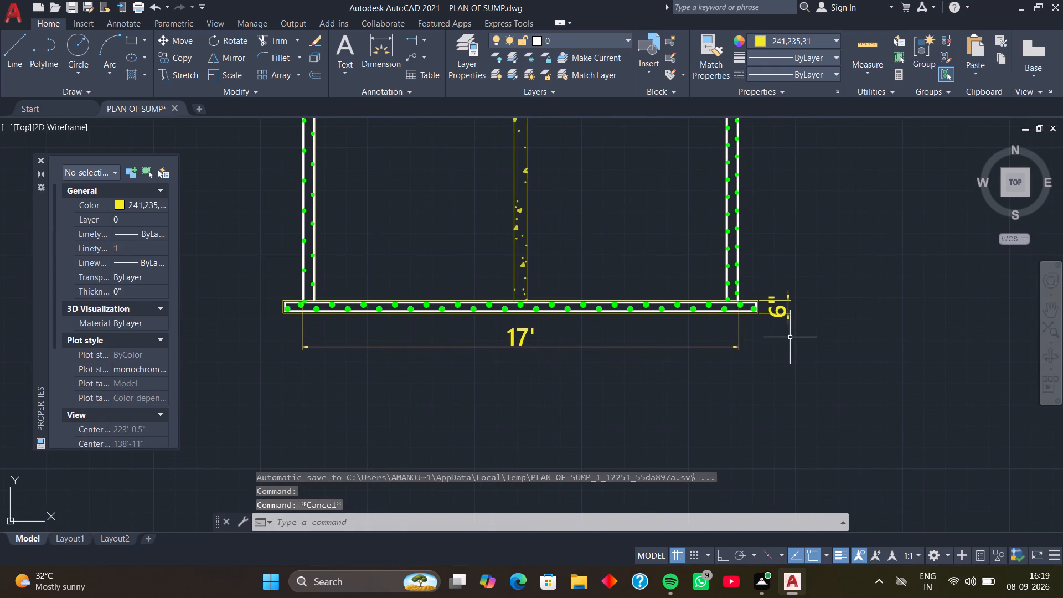
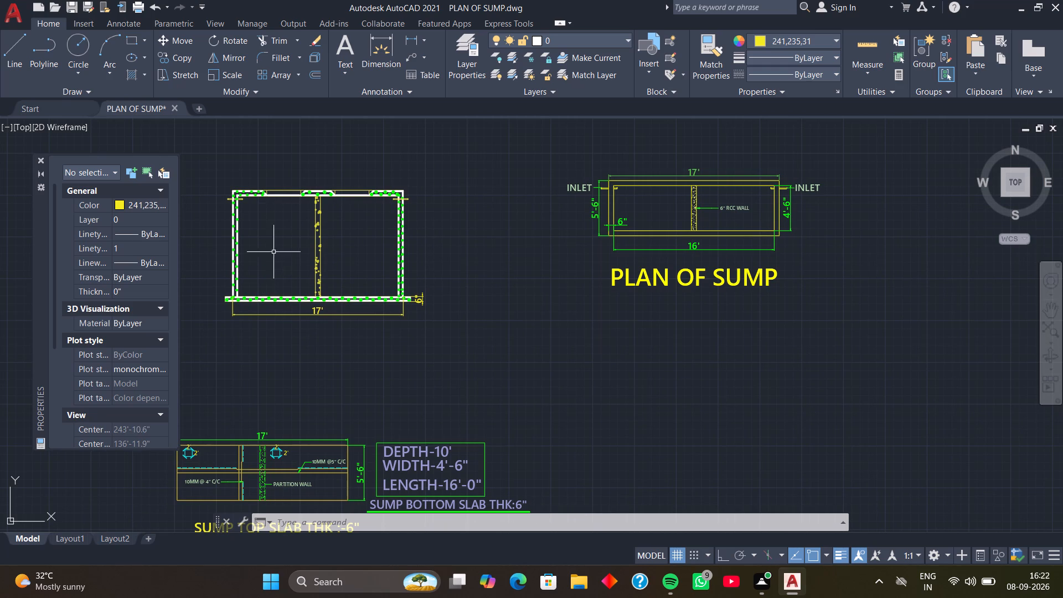
Examine the sump section's side walls, partition wall and slabs to see which parts still need dimensions.
middle_click_drag(355, 249, 306, 250)
middle_click(306, 250)
scroll(328, 267, "up", 1)
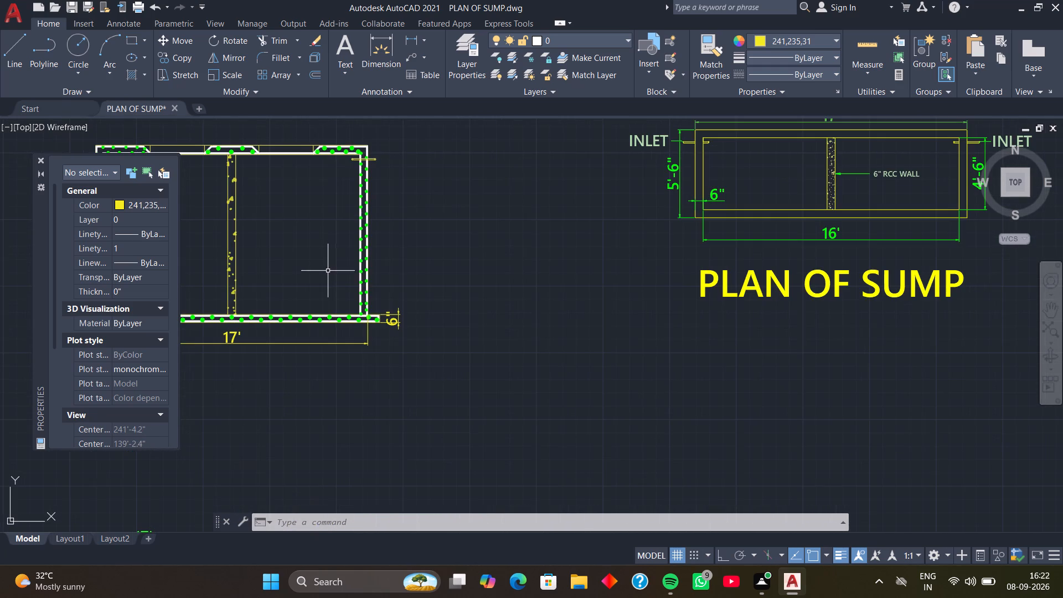
middle_click_drag(334, 276, 285, 287)
middle_click_drag(289, 297, 228, 290)
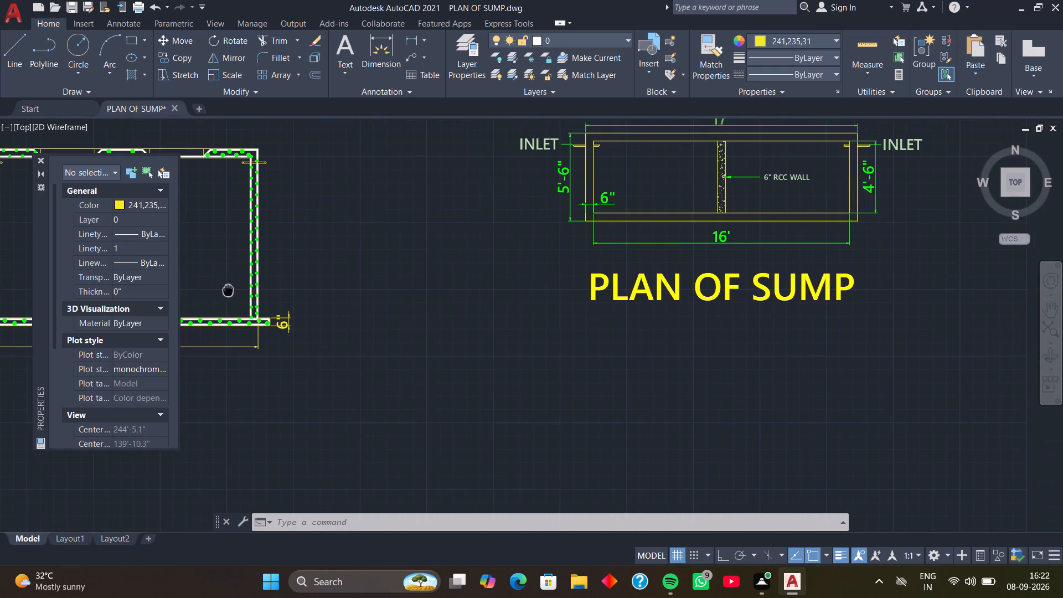
middle_click_drag(230, 295, 257, 293)
middle_click_drag(252, 257, 272, 282)
middle_click(272, 282)
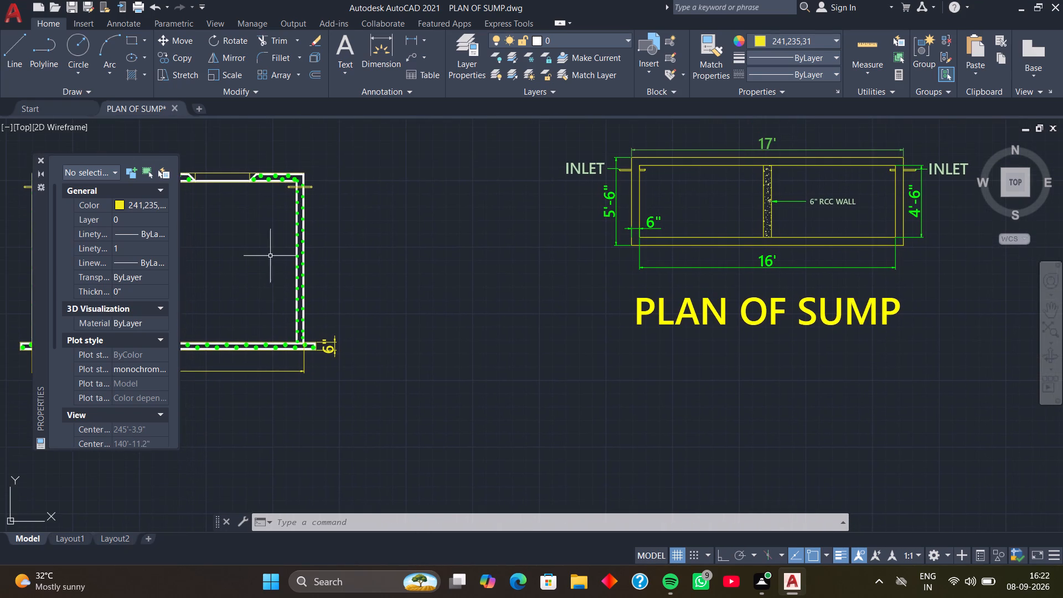
scroll(267, 233, "up", 1)
middle_click_drag(274, 208, 267, 267)
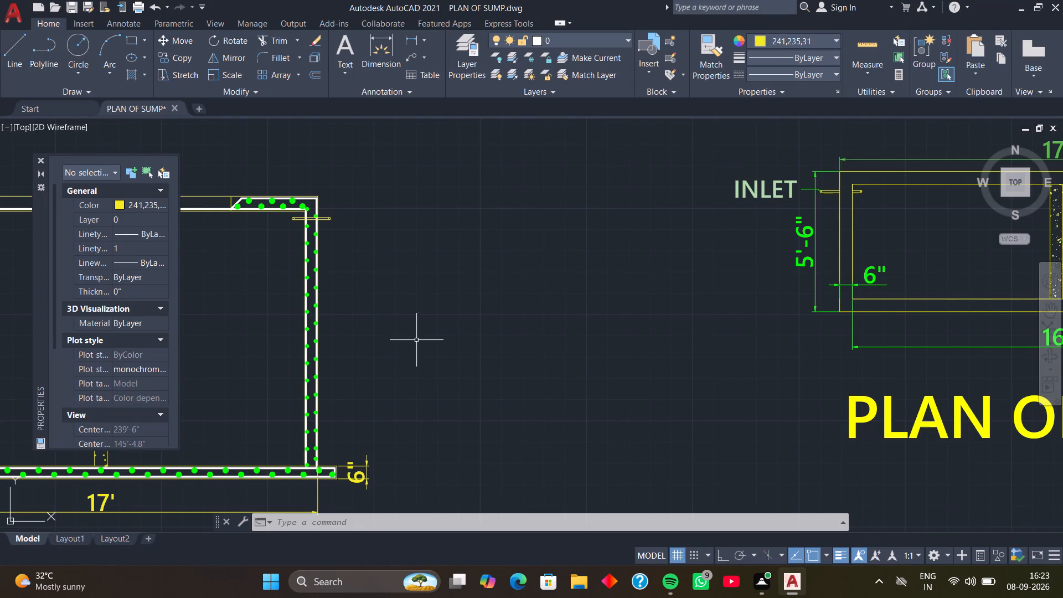
middle_click_drag(337, 291, 371, 286)
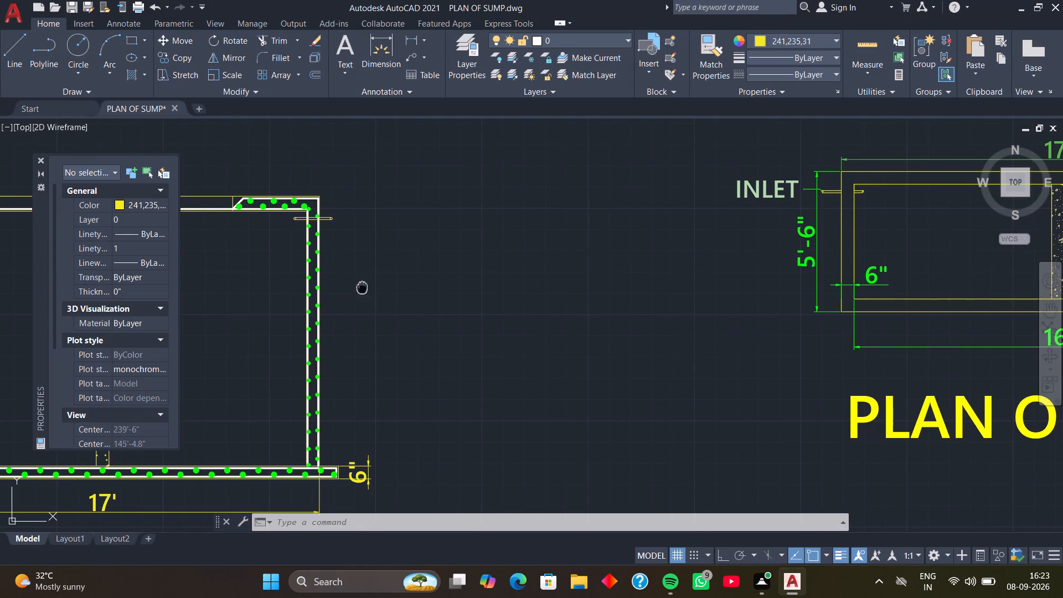
middle_click_drag(371, 286, 422, 283)
middle_click_drag(431, 279, 597, 243)
middle_click(597, 243)
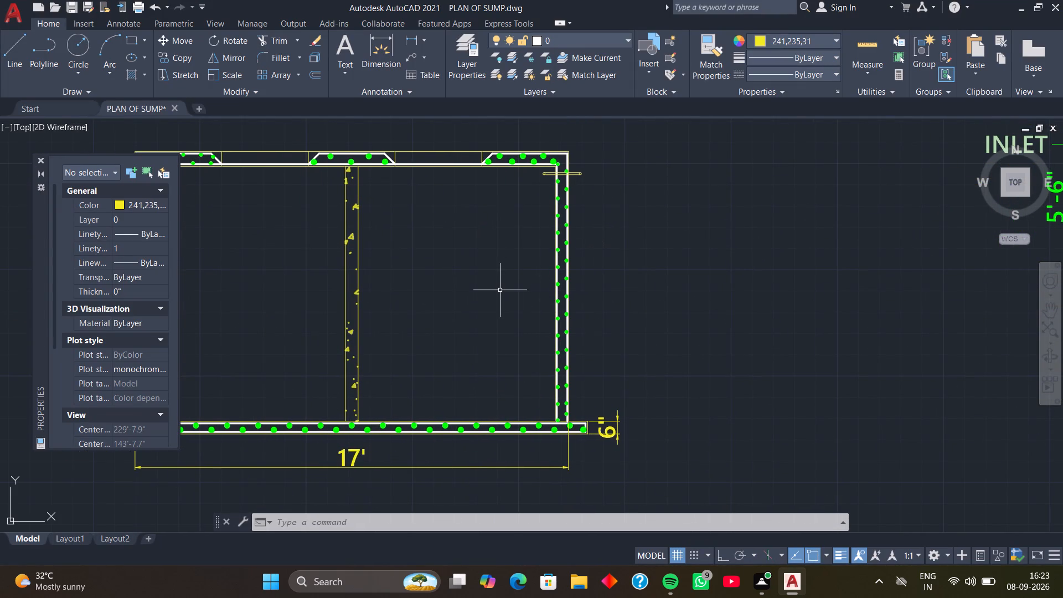
middle_click_drag(500, 290, 536, 264)
scroll(497, 294, "down", 1)
middle_click_drag(503, 291, 527, 270)
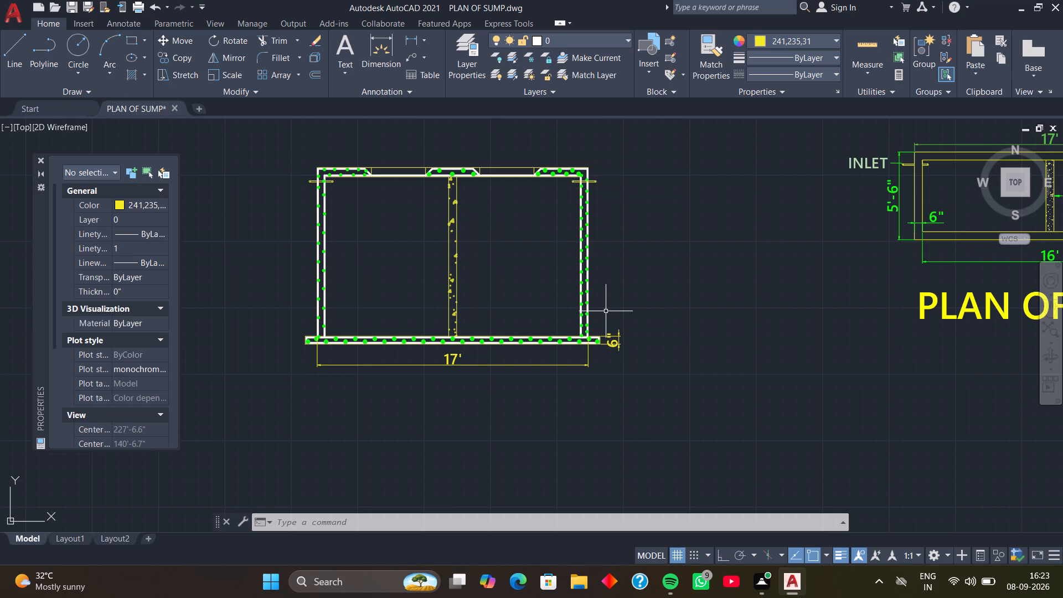
Add a horizontal linear dimension from the right wall's outer face to the bottom slab's right end, placed just above the slab.
scroll(571, 329, "up", 4)
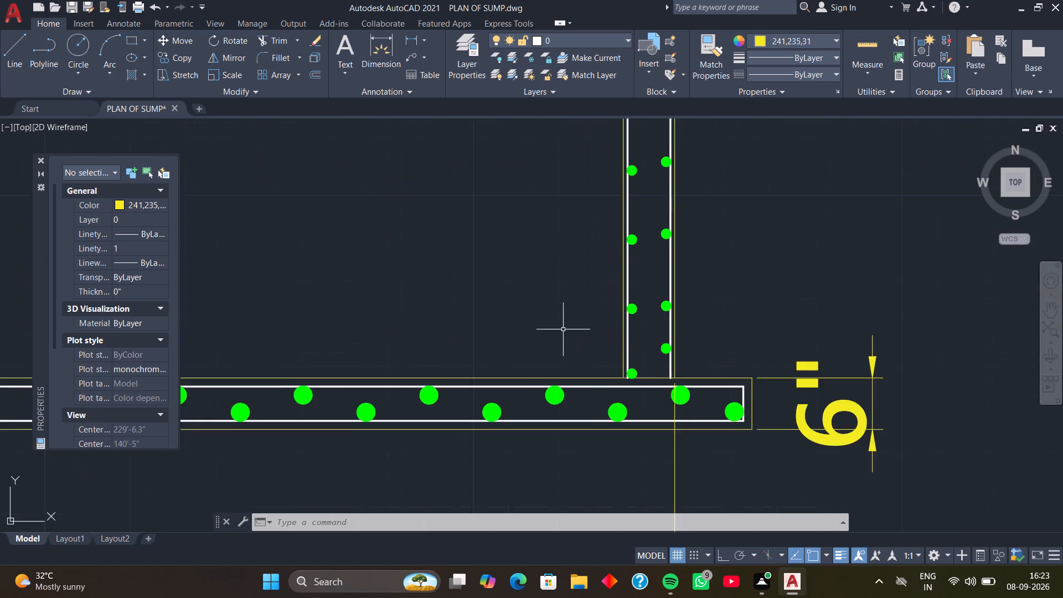
middle_click_drag(562, 329, 379, 238)
middle_click_drag(396, 247, 368, 252)
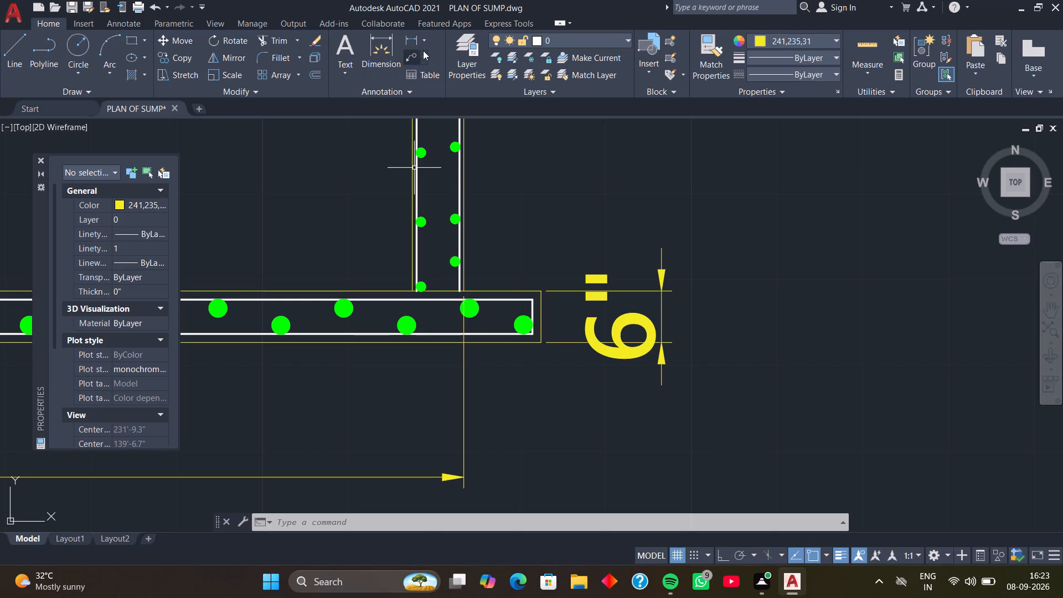
left_click(407, 41)
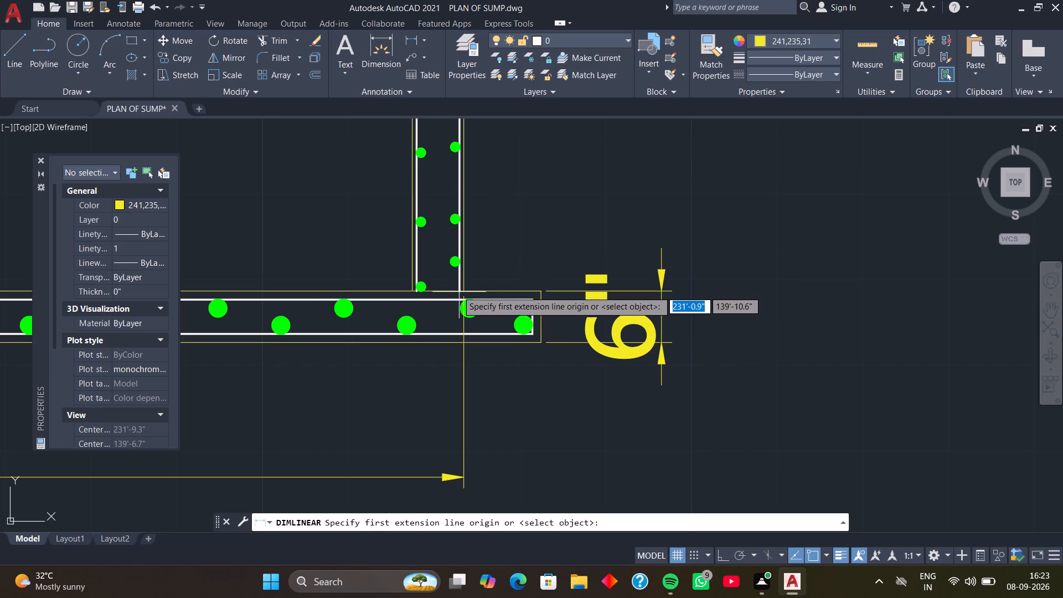
scroll(466, 290, "up", 4)
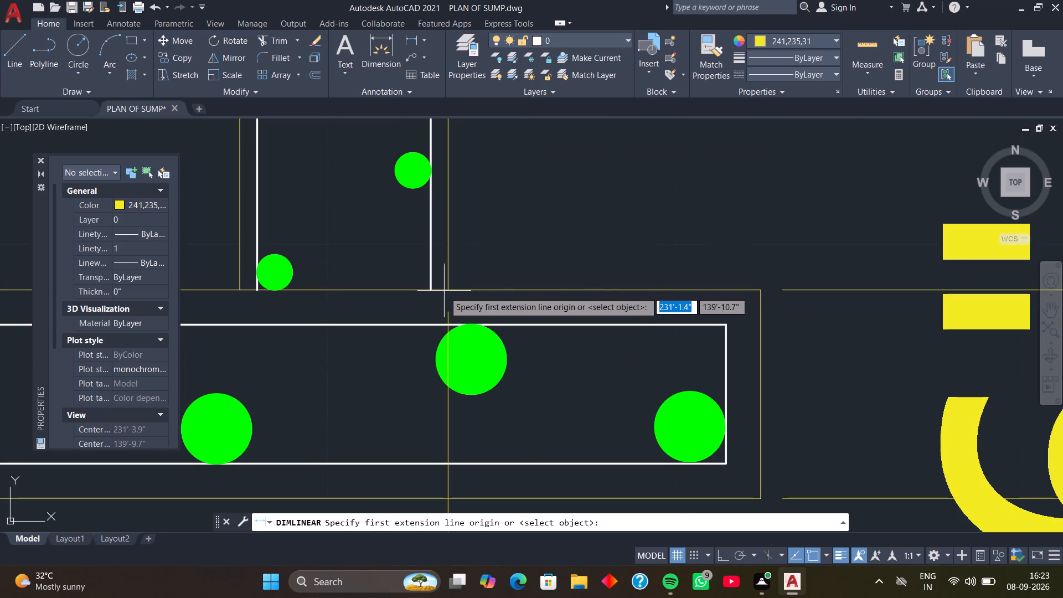
left_click(444, 291)
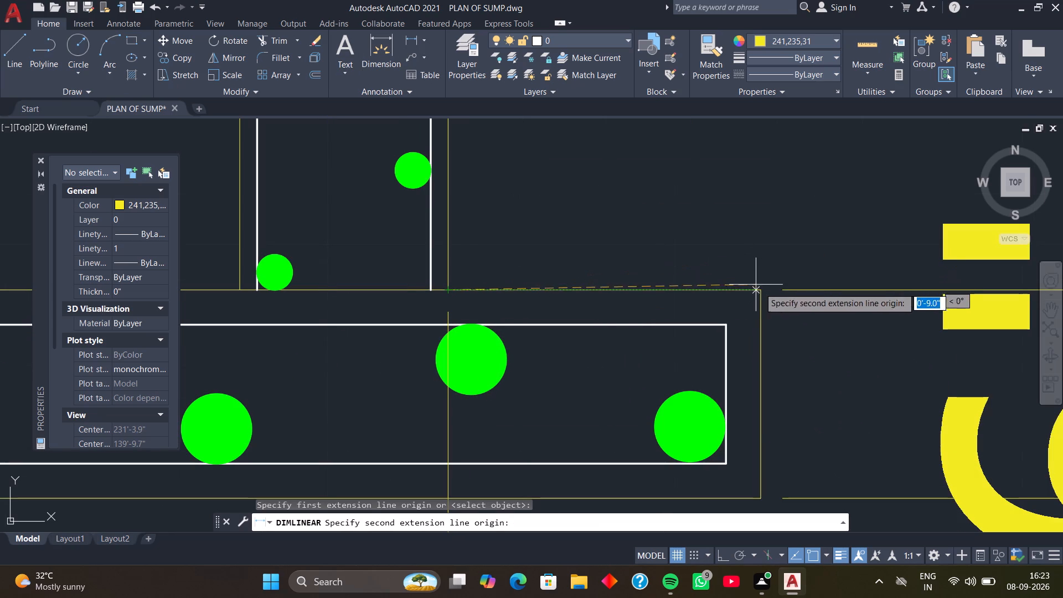
left_click(761, 291)
scroll(747, 226, "down", 3)
middle_click_drag(742, 224, 728, 276)
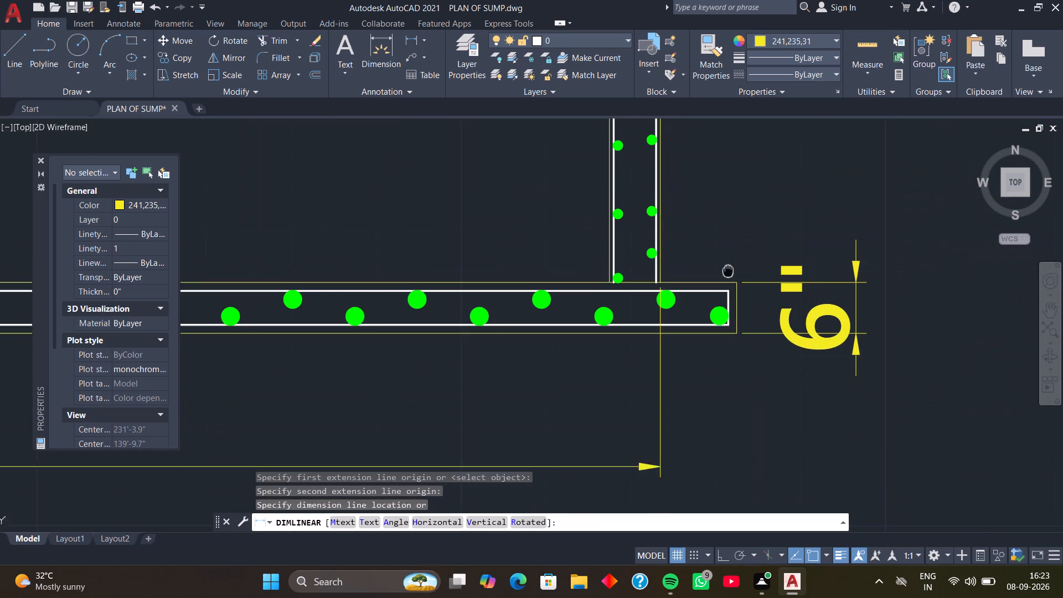
middle_click_drag(728, 276, 728, 288)
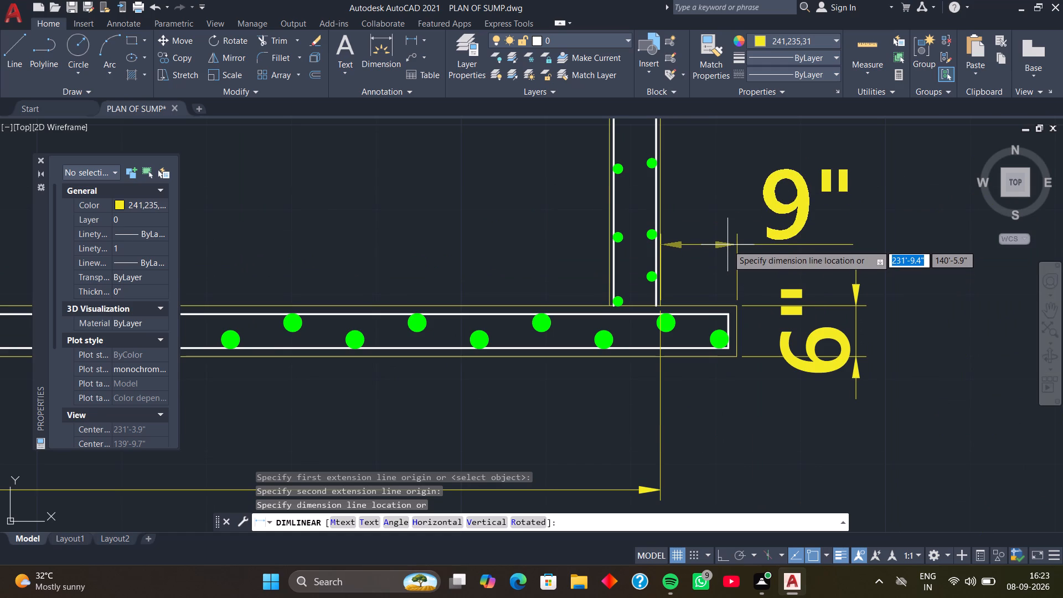
left_click(727, 245)
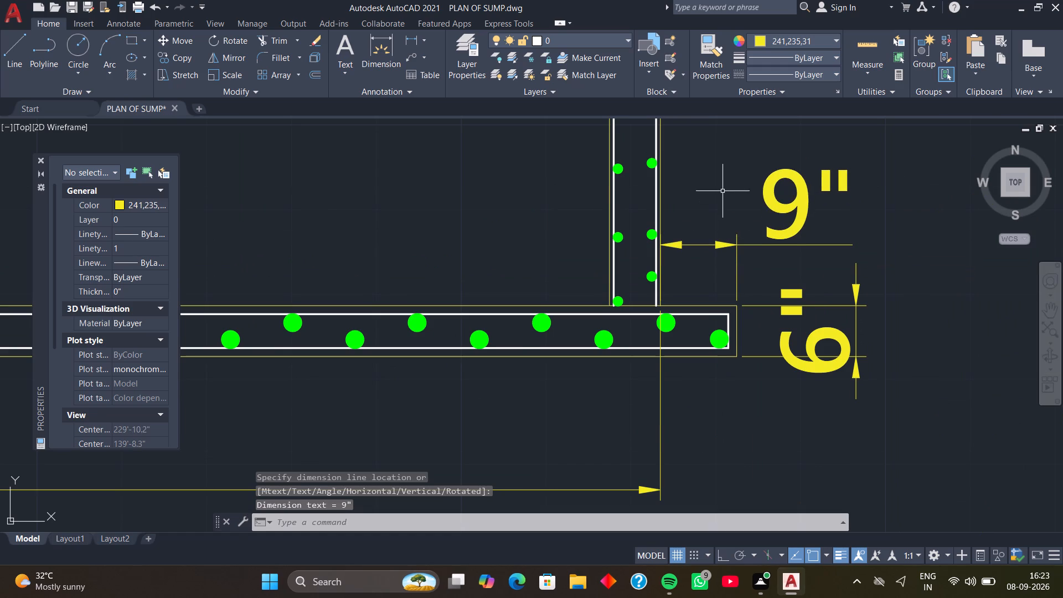
left_click(805, 212)
left_click(767, 185)
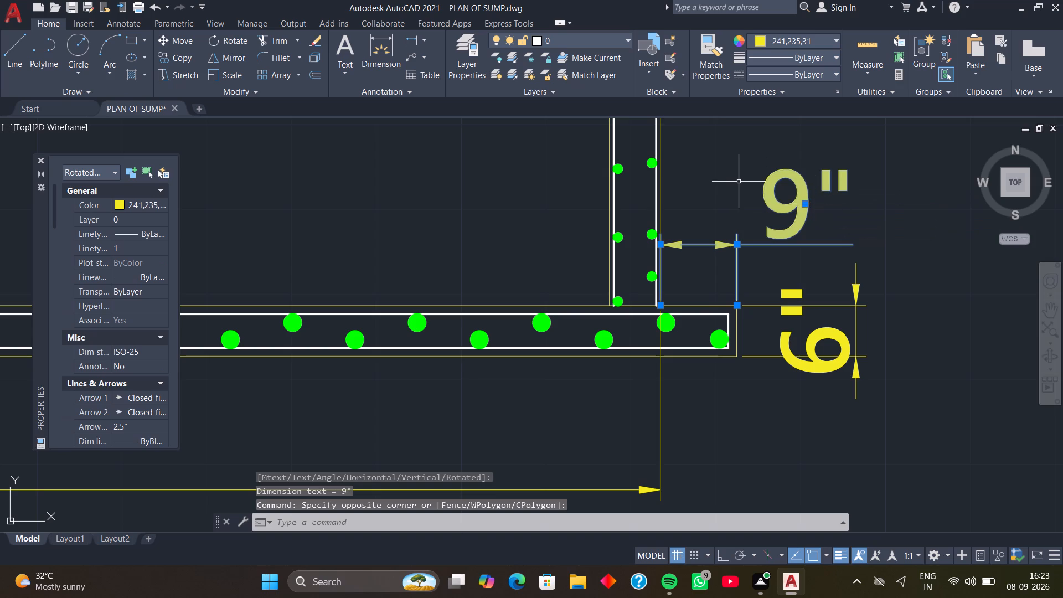
key("Escape")
Add a vertical quick dimension at the bottom slab's left end, from the upper reinforcement line to the slab's bottom edge.
scroll(745, 180, "down", 2)
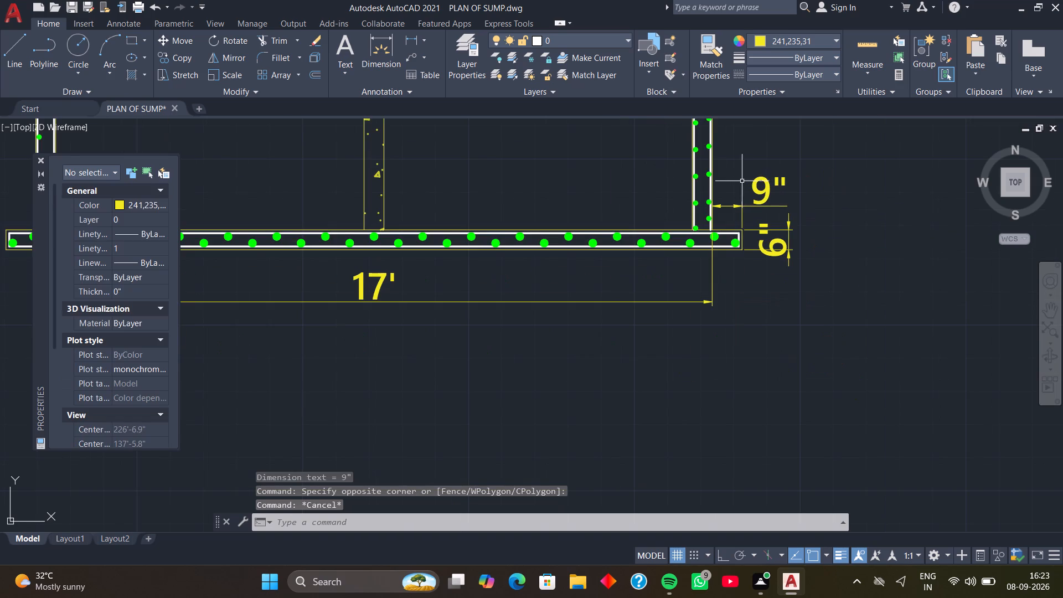
scroll(623, 188, "down", 1)
middle_click_drag(606, 193, 659, 200)
scroll(593, 233, "down", 1)
middle_click_drag(592, 233, 596, 233)
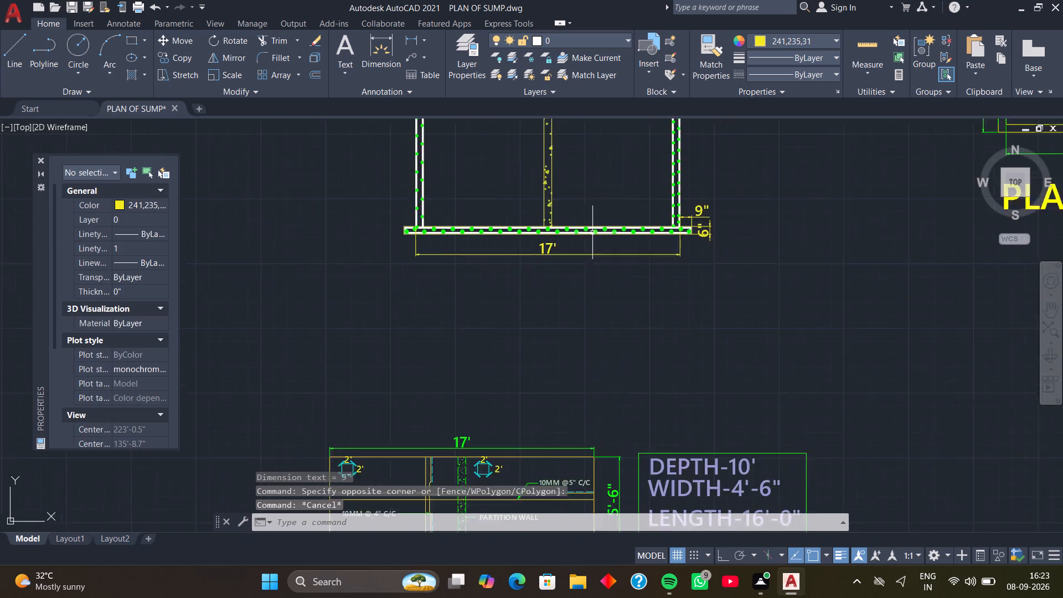
middle_click_drag(596, 233, 680, 219)
middle_click_drag(553, 233, 614, 226)
scroll(520, 209, "up", 4)
middle_click_drag(521, 186, 419, 190)
middle_click_drag(462, 201, 402, 203)
scroll(500, 225, "up", 2)
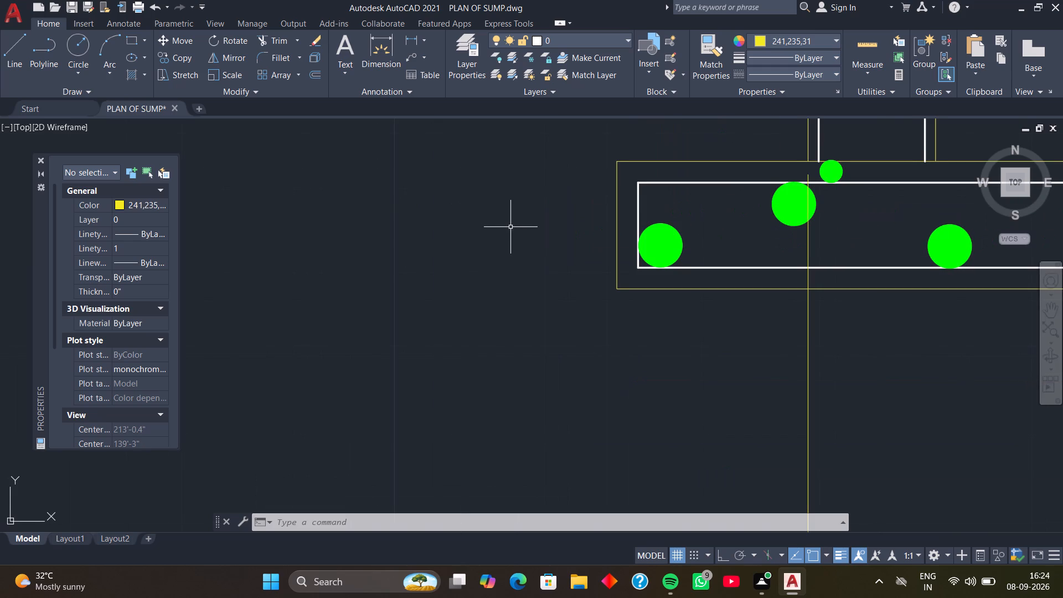
middle_click_drag(510, 227, 451, 223)
type("QD")
key("space")
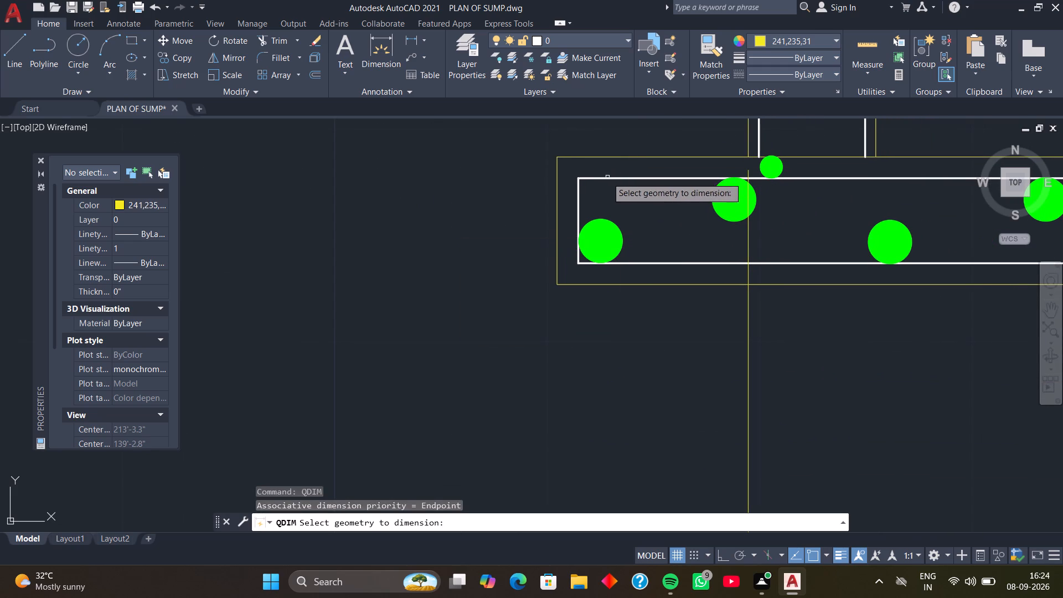
left_click(605, 177)
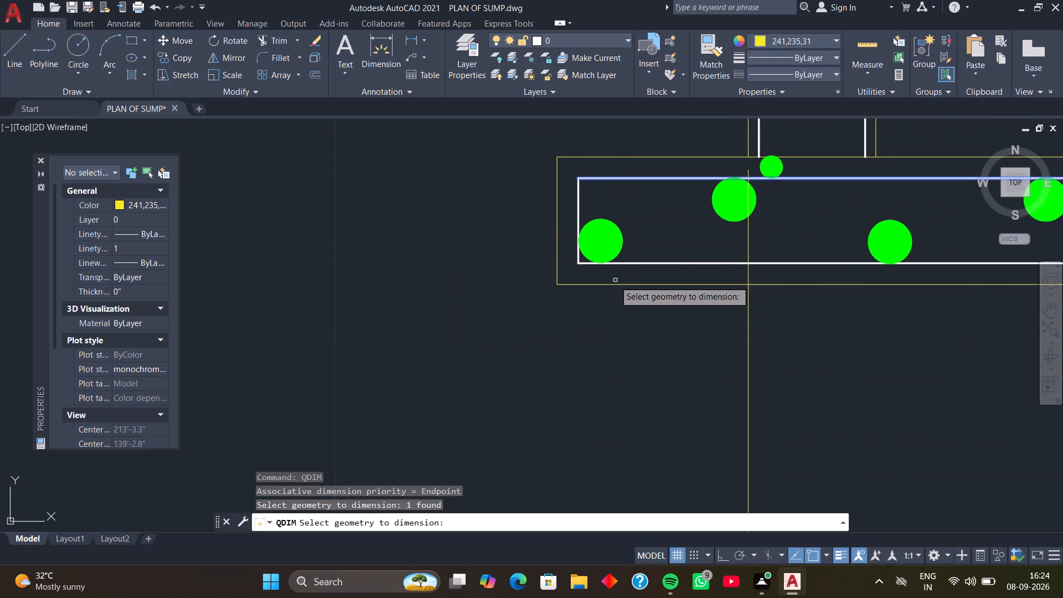
left_click(611, 283)
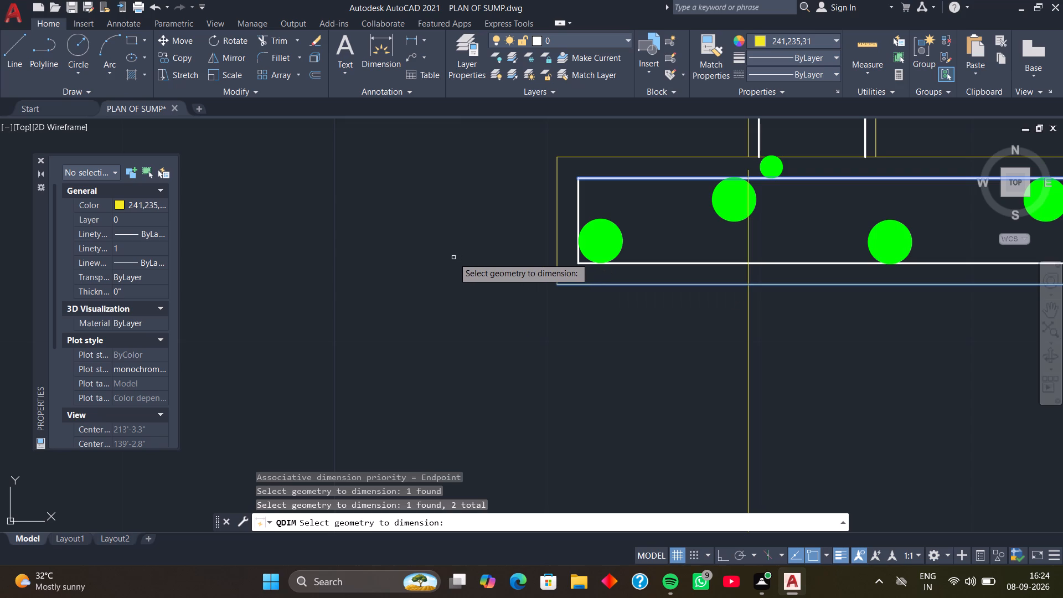
key("Return")
left_click(454, 252)
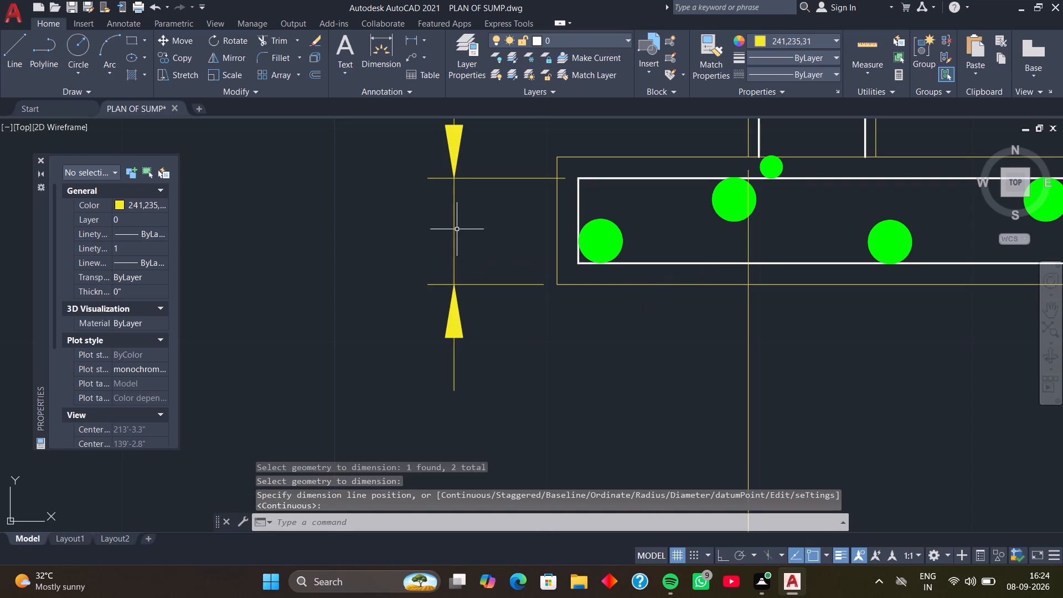
Shift the vertical dimension at the bottom slab's left end farther out from the slab.
scroll(451, 214, "down", 4)
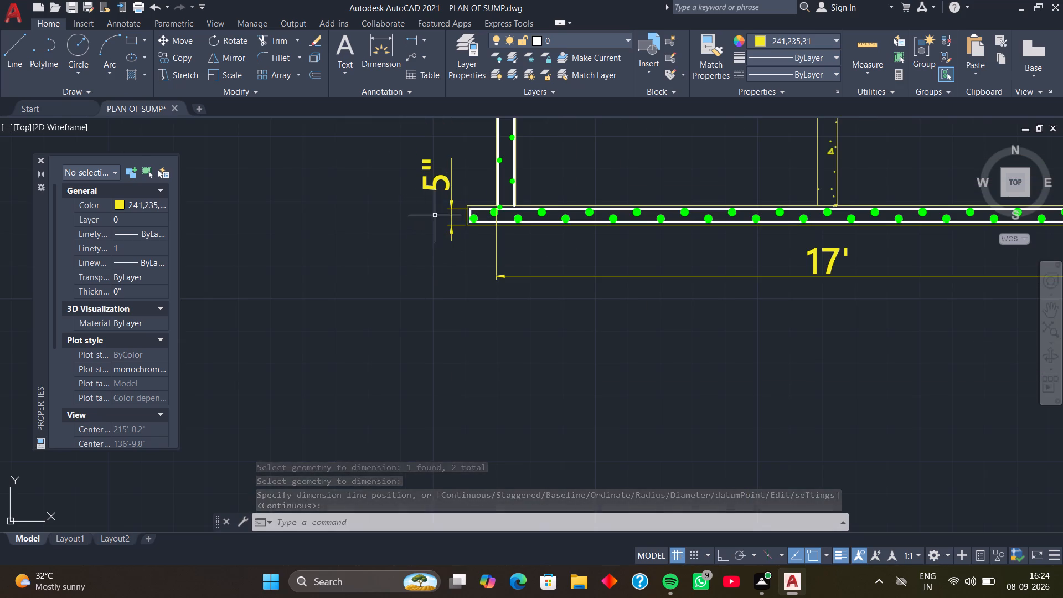
left_click(450, 220)
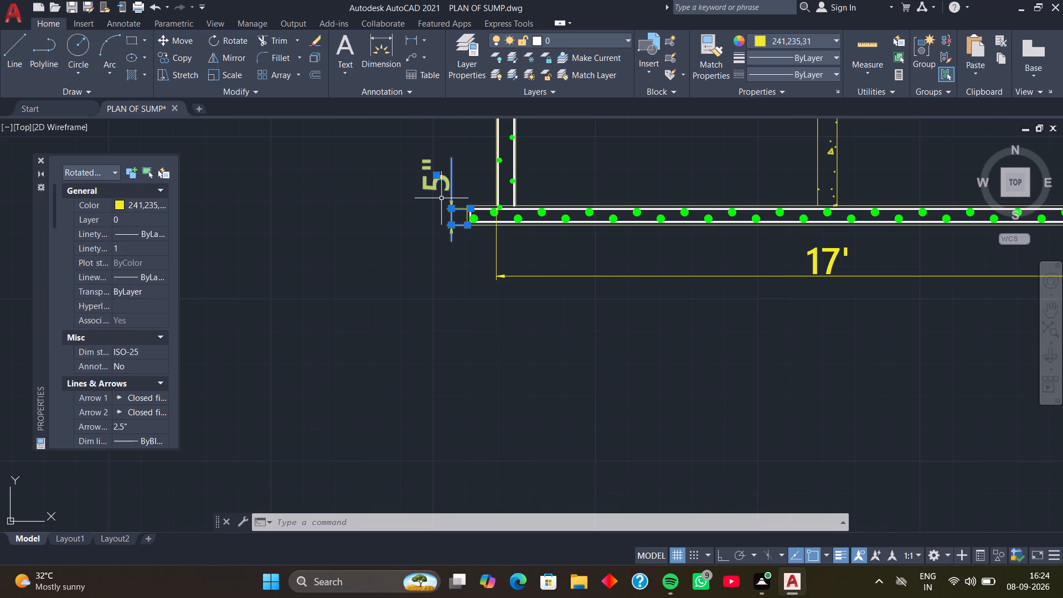
left_click(438, 173)
left_click(389, 188)
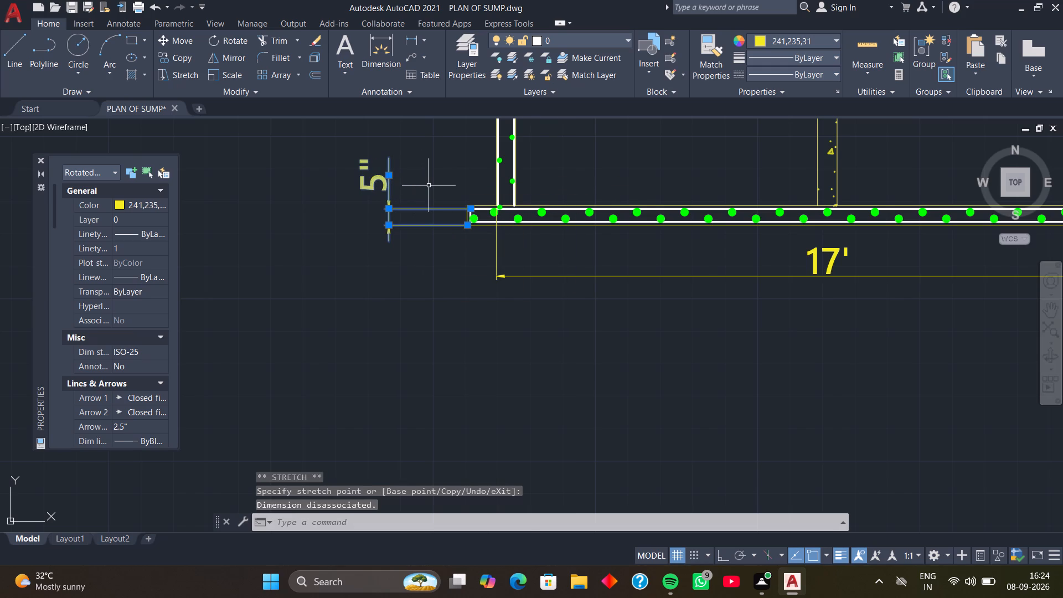
key("space")
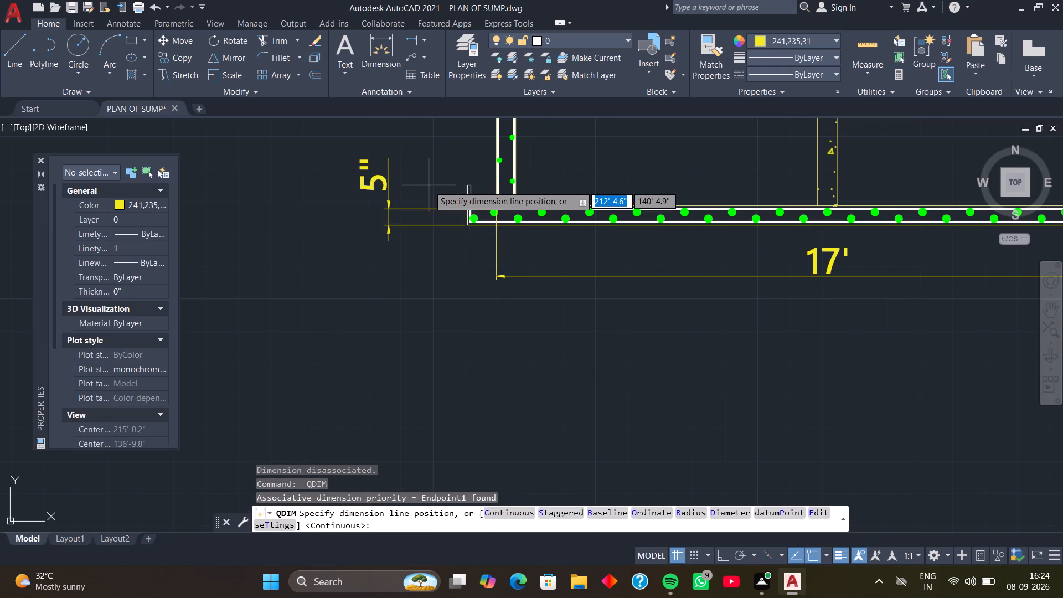
key("Escape")
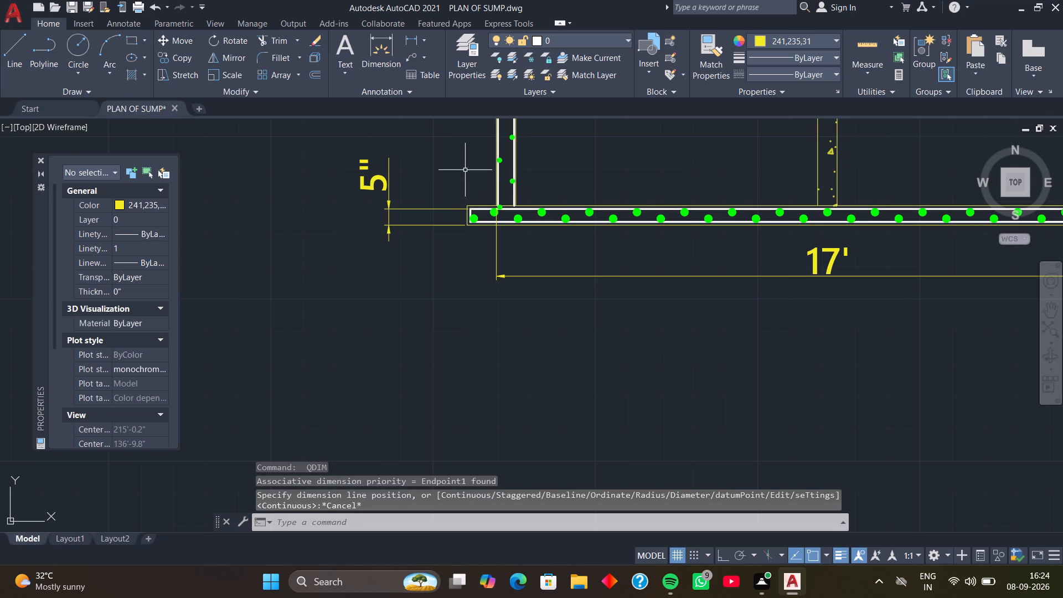
Add a horizontal linear dimension from the left wall's outer face to the bottom slab's left end, placed just above the slab.
middle_click_drag(464, 167, 444, 213)
middle_click_drag(446, 220, 427, 221)
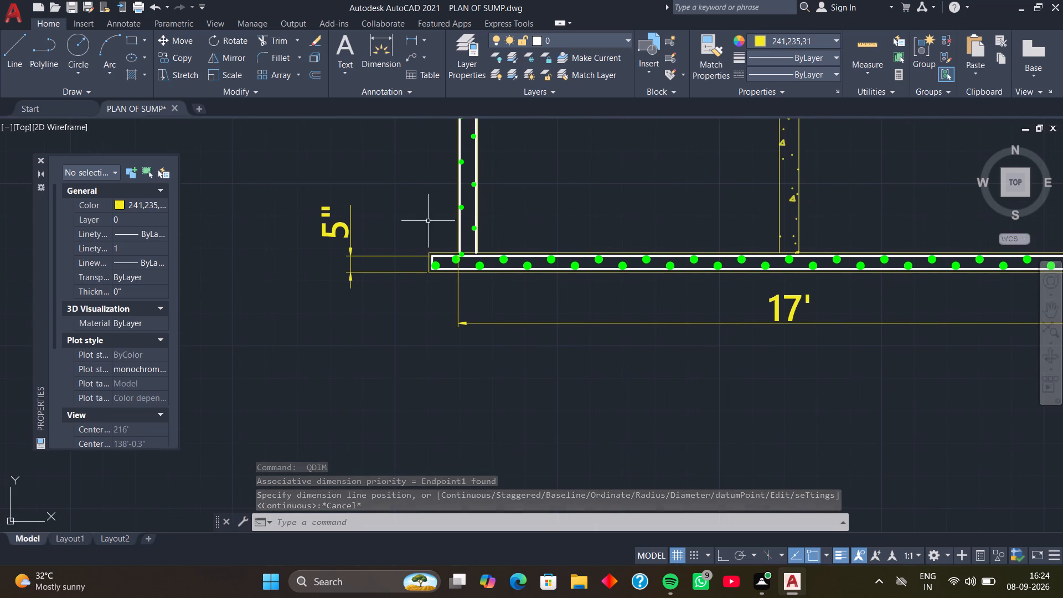
scroll(433, 243, "up", 2)
scroll(433, 243, "down", 1)
middle_click_drag(433, 243, 367, 217)
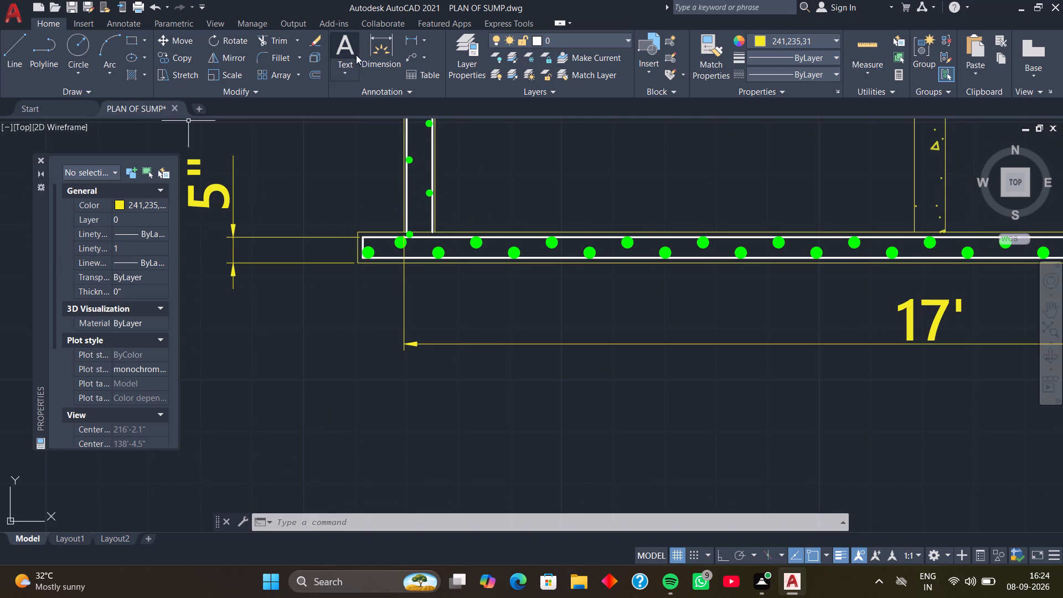
left_click(406, 35)
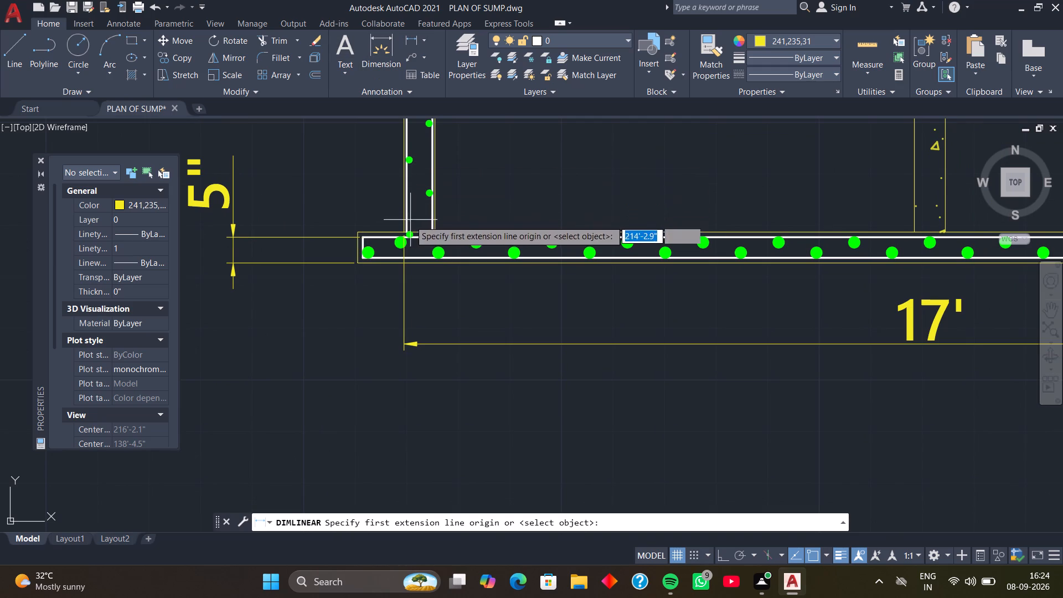
scroll(402, 228, "up", 3)
left_click(401, 245)
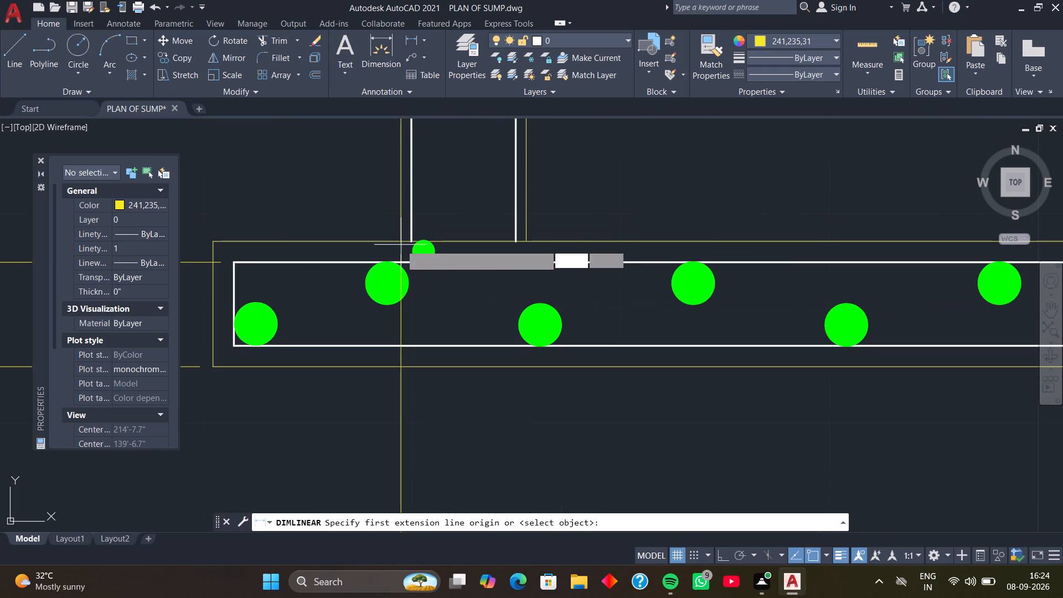
left_click(215, 243)
scroll(218, 224, "down", 2)
middle_click_drag(218, 224, 265, 270)
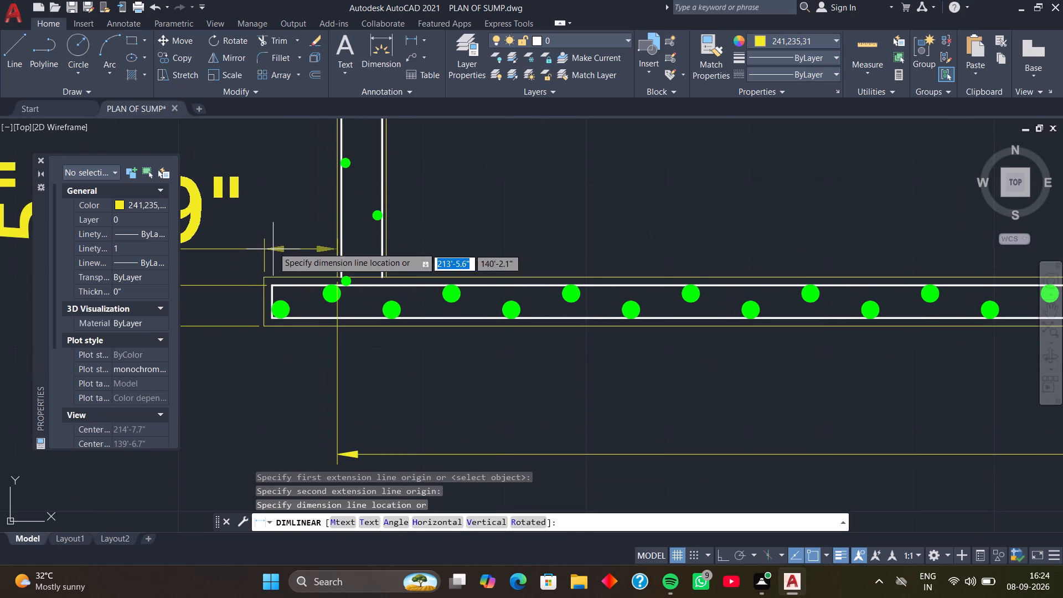
left_click(276, 240)
scroll(281, 222, "down", 3)
middle_click_drag(308, 219, 387, 206)
scroll(383, 207, "down", 2)
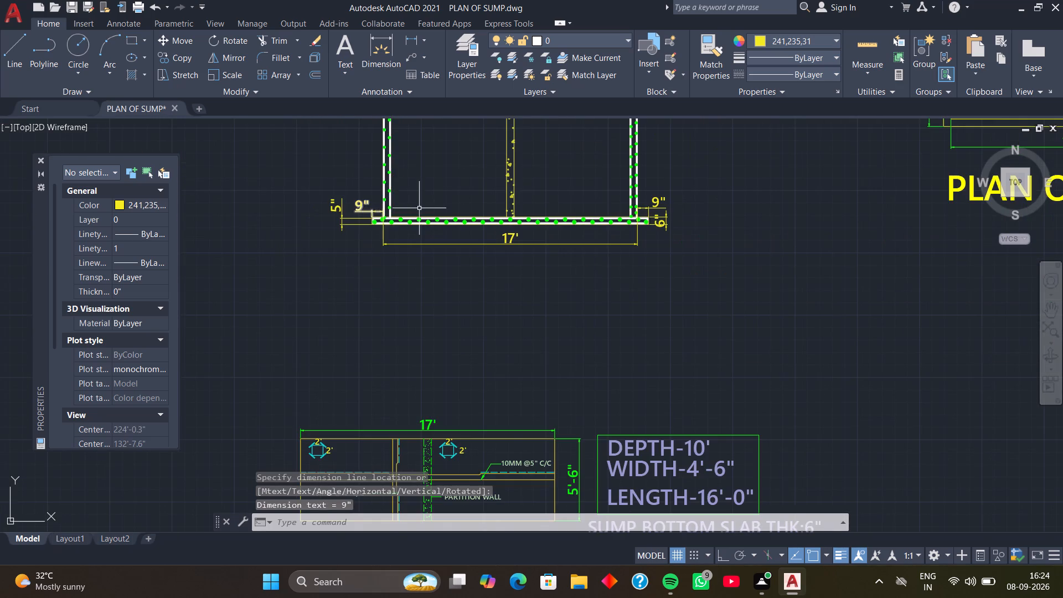
Add a vertical linear dimension along the left wall's outer face, placed outside the sump section in line with the slab thickness dimension.
middle_click_drag(416, 214, 422, 285)
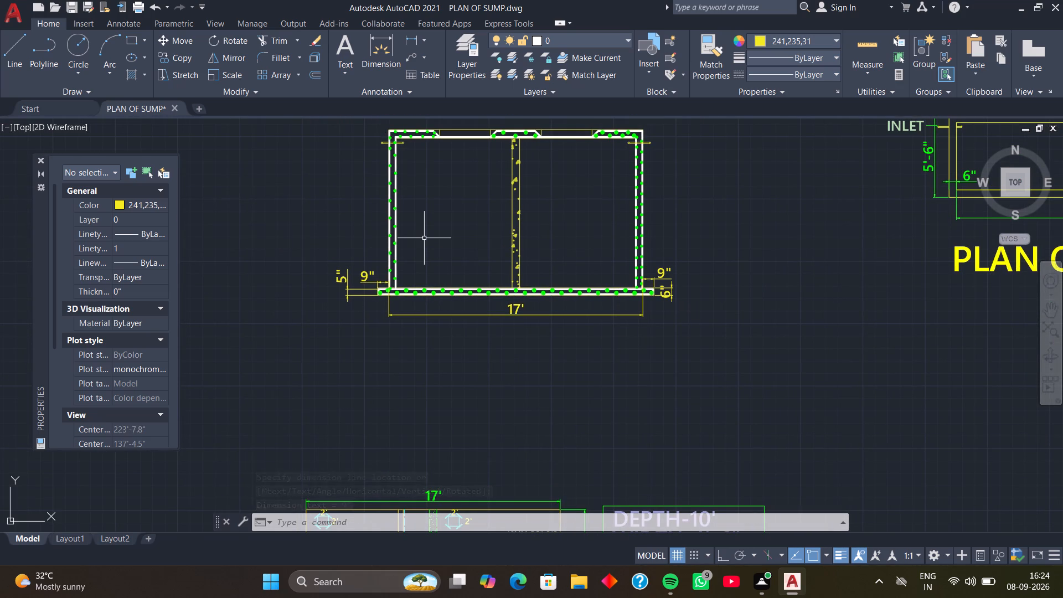
scroll(407, 225, "up", 2)
middle_click_drag(407, 213, 457, 253)
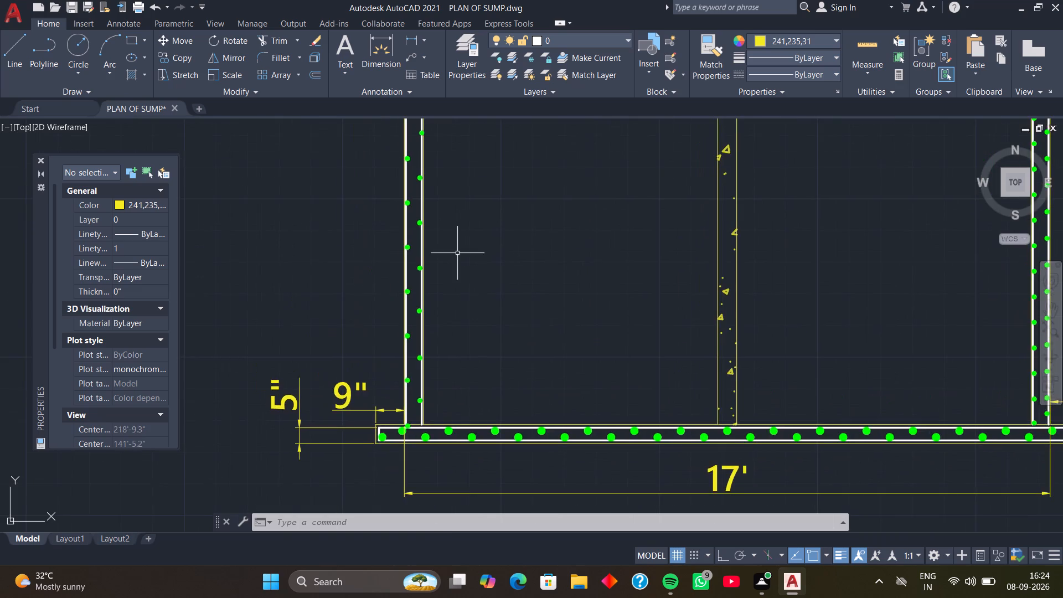
scroll(389, 250, "up", 3)
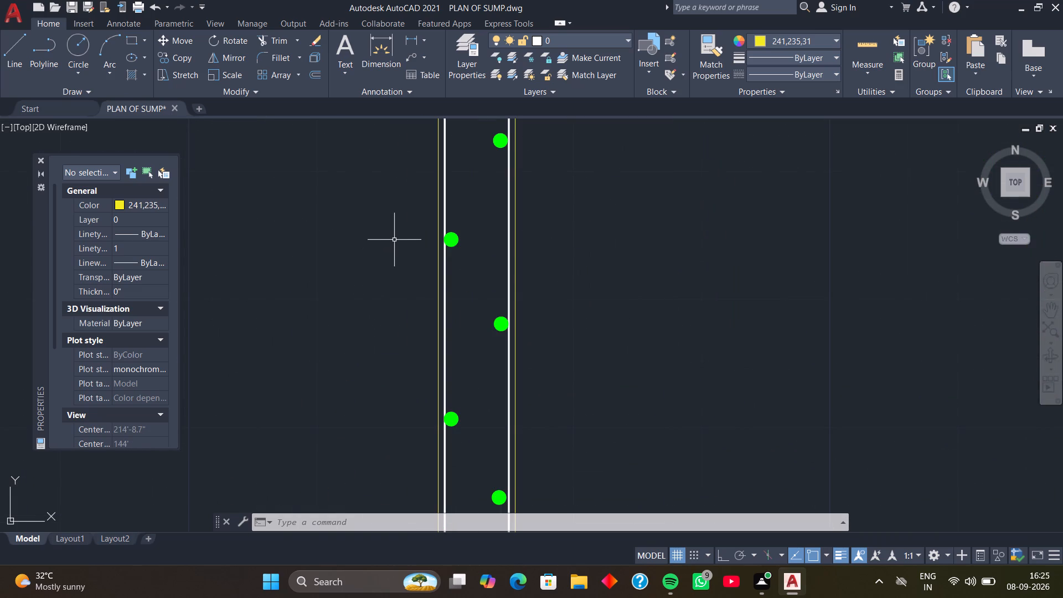
left_click(410, 44)
key("space")
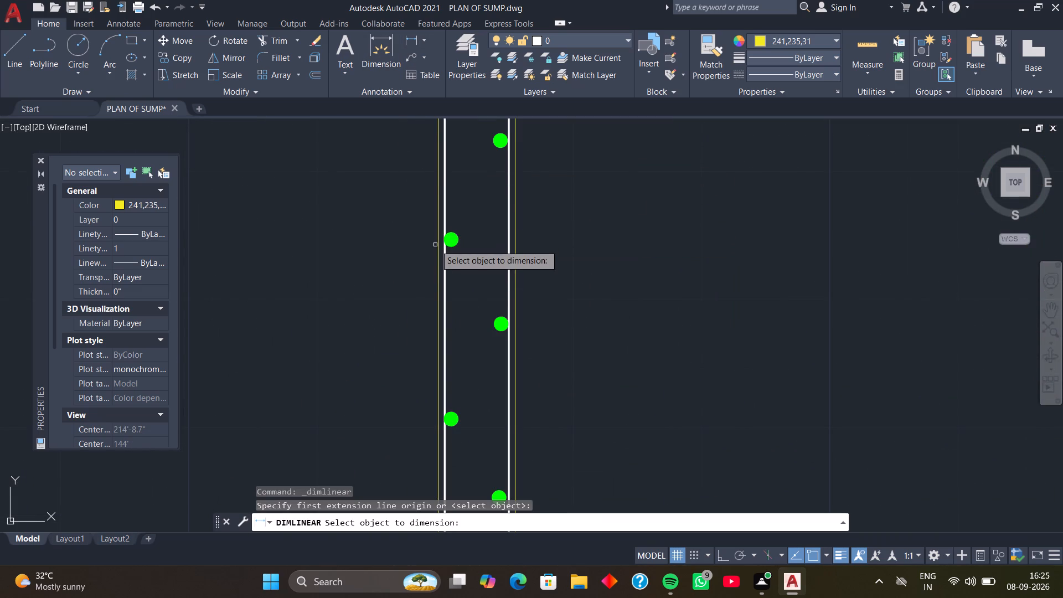
left_click(437, 245)
scroll(389, 249, "down", 3)
middle_click_drag(378, 249, 371, 250)
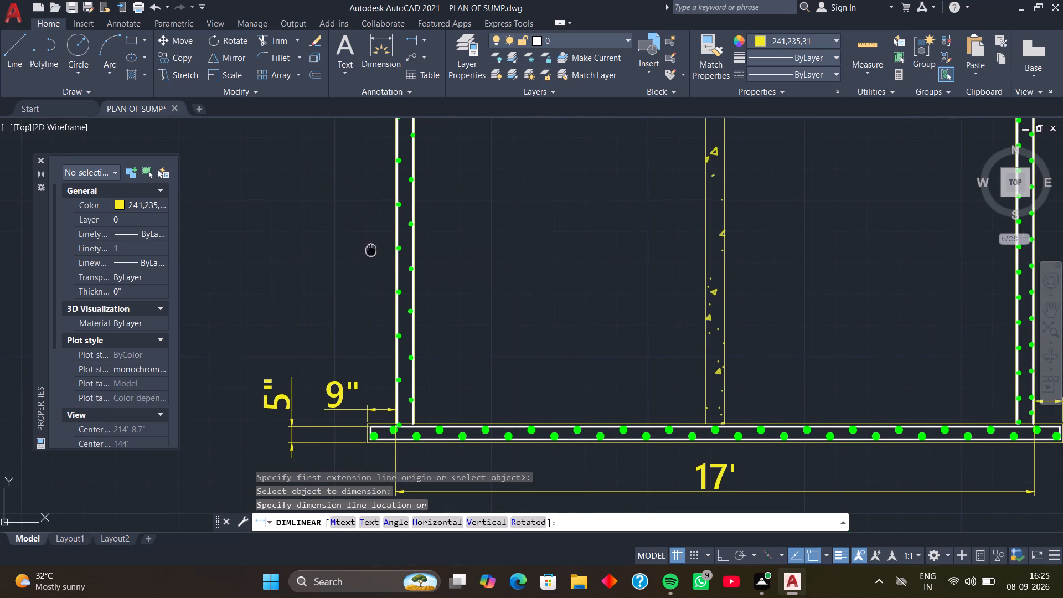
middle_click_drag(371, 250, 370, 250)
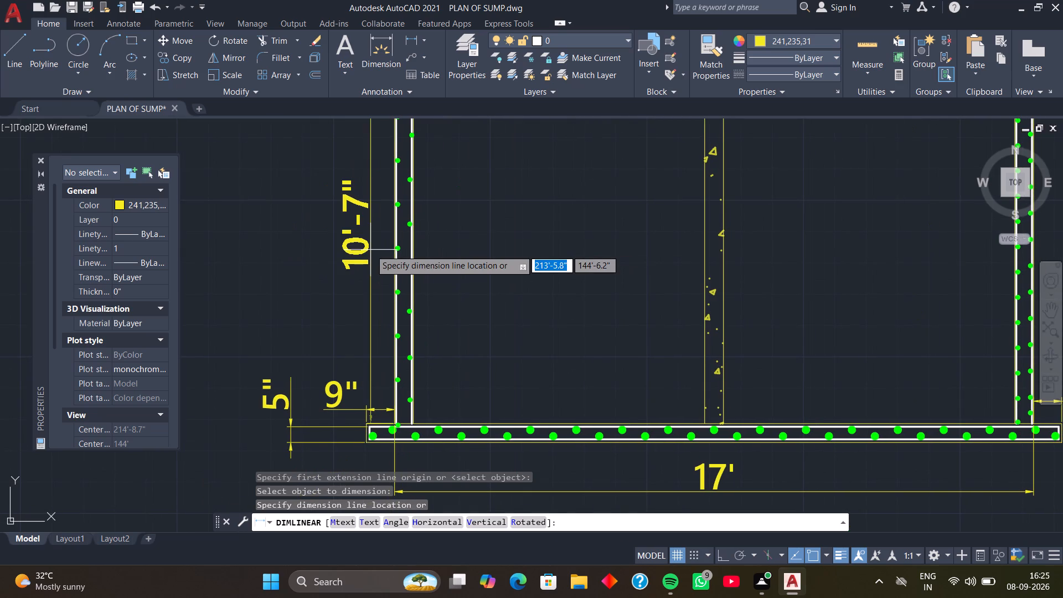
left_click(293, 242)
Add a horizontal quick dimension across the left wall's thickness, from outer to inner face, placed just above the top slab.
scroll(313, 225, "down", 2)
middle_click_drag(324, 207, 322, 270)
scroll(317, 240, "up", 3)
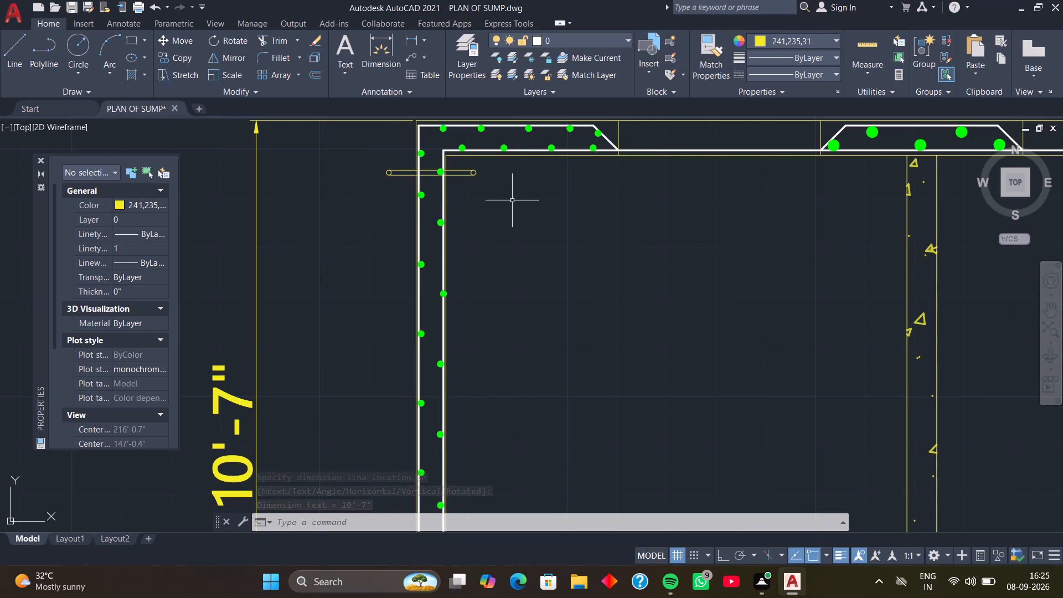
scroll(581, 217, "down", 1)
middle_click_drag(578, 213, 621, 333)
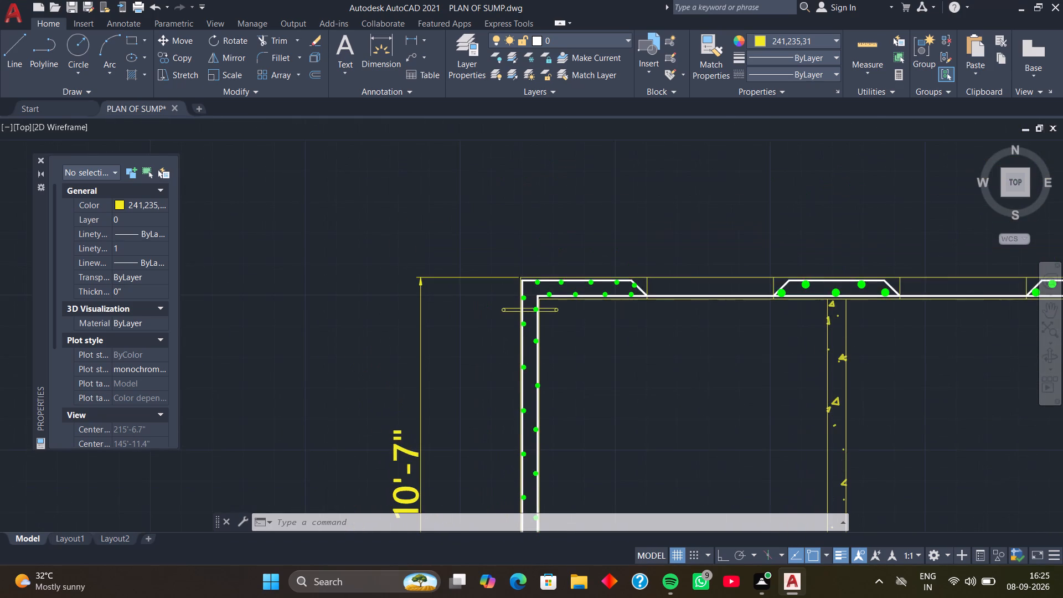
scroll(524, 262, "up", 3)
middle_click_drag(524, 262, 447, 196)
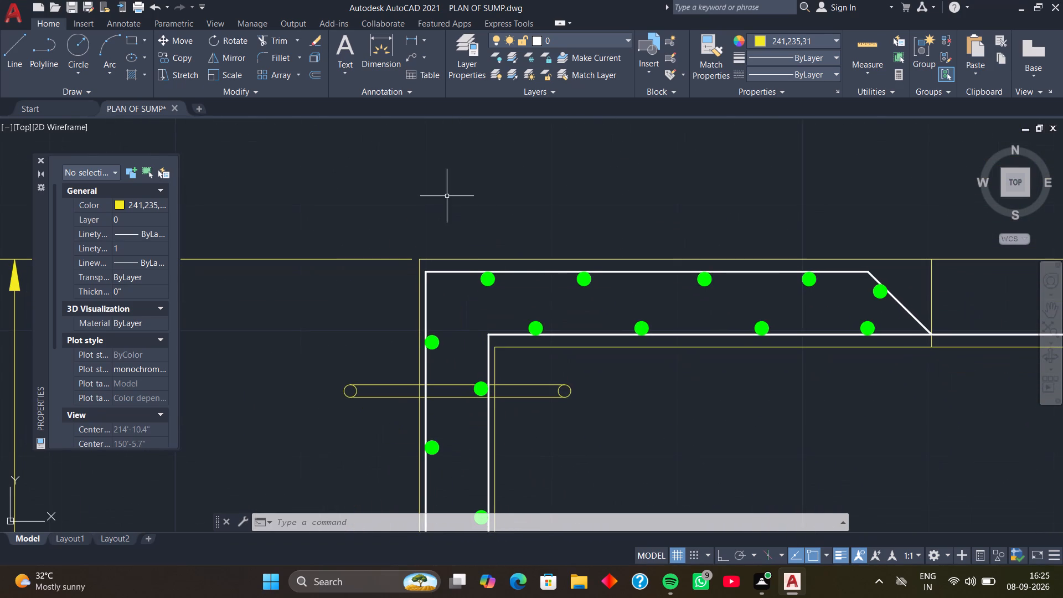
middle_click_drag(464, 229, 435, 221)
middle_click_drag(445, 227, 432, 227)
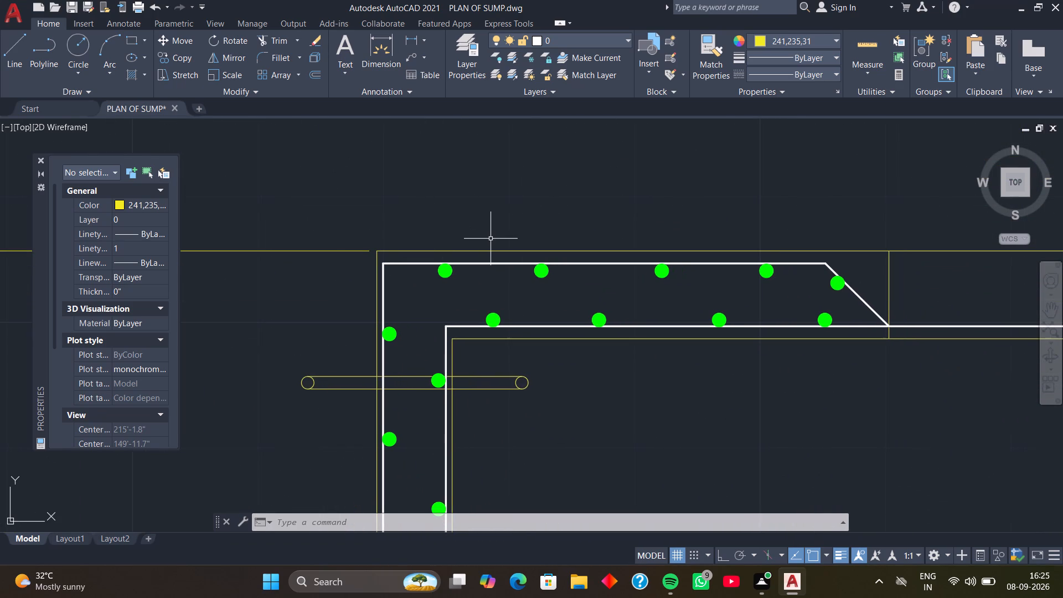
type("QD")
key("space")
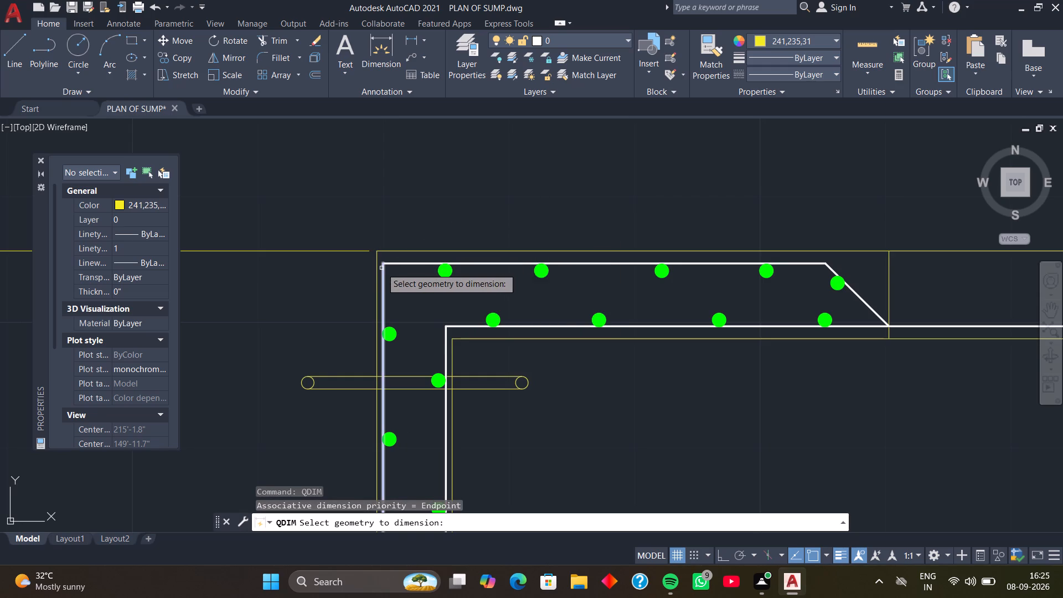
left_click(377, 269)
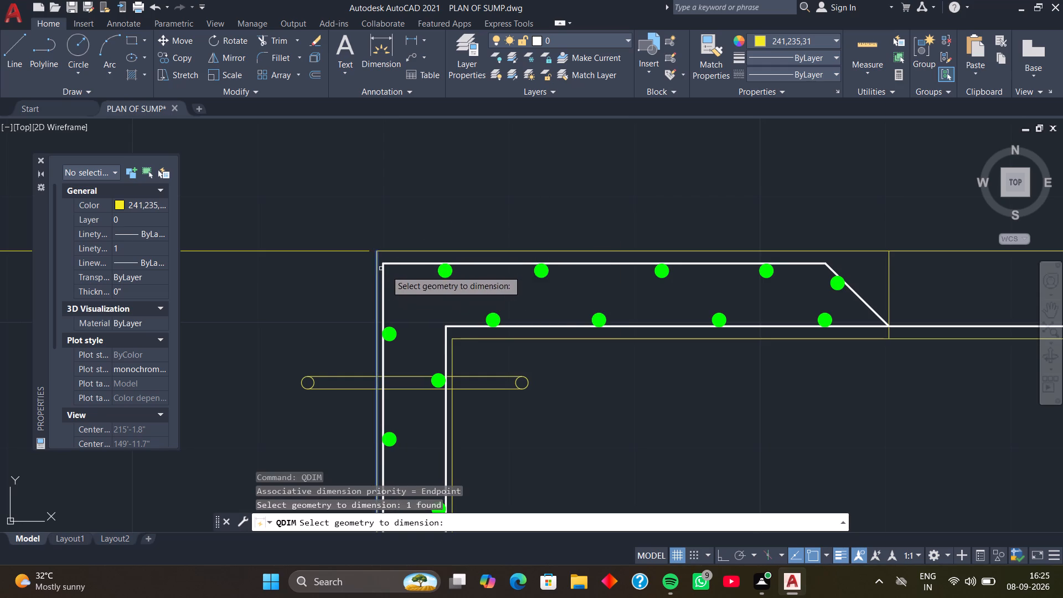
left_click(452, 346)
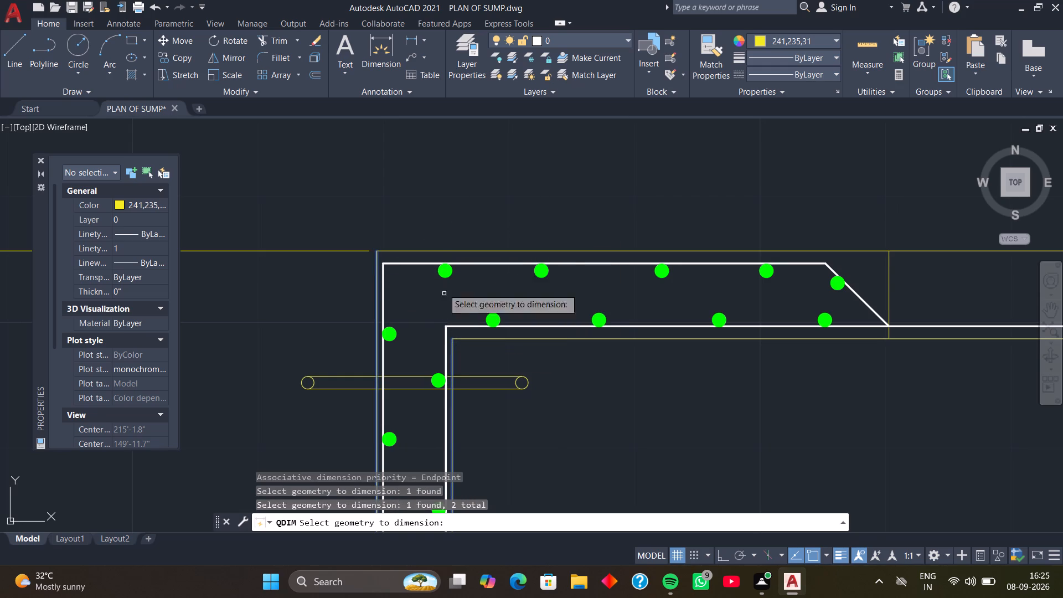
key("Return")
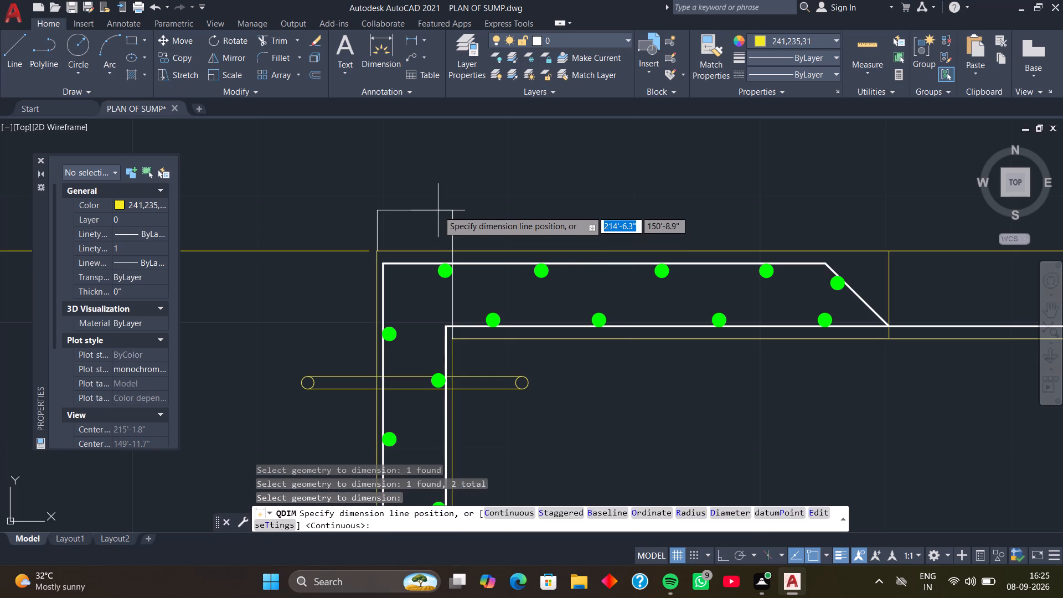
left_click(434, 199)
Move the left wall's thickness dimension higher above the top slab and centre its text over the wall.
scroll(460, 184, "down", 2)
middle_click_drag(454, 167, 386, 205)
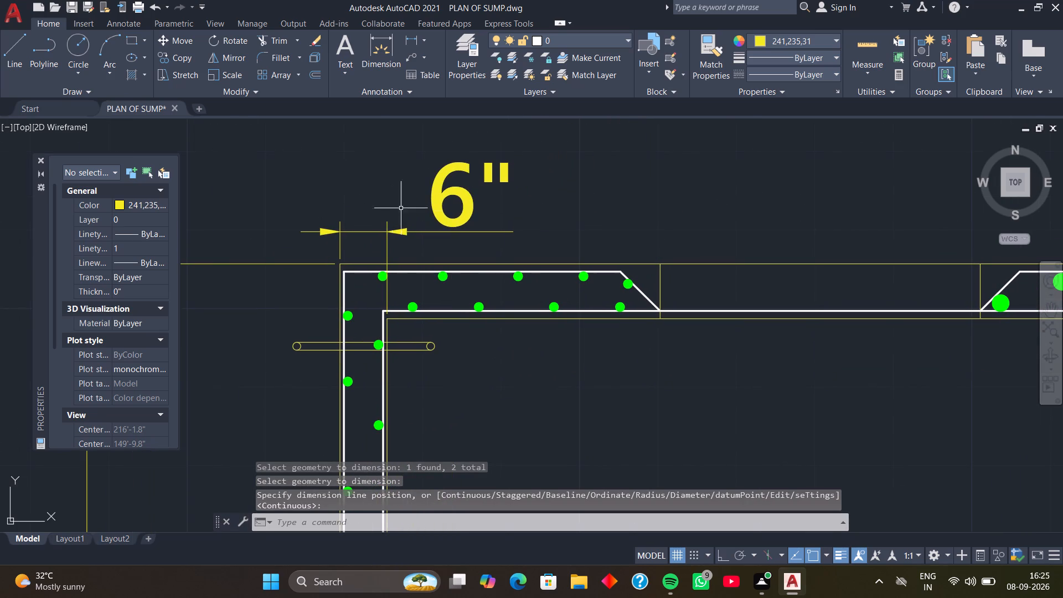
left_click(457, 220)
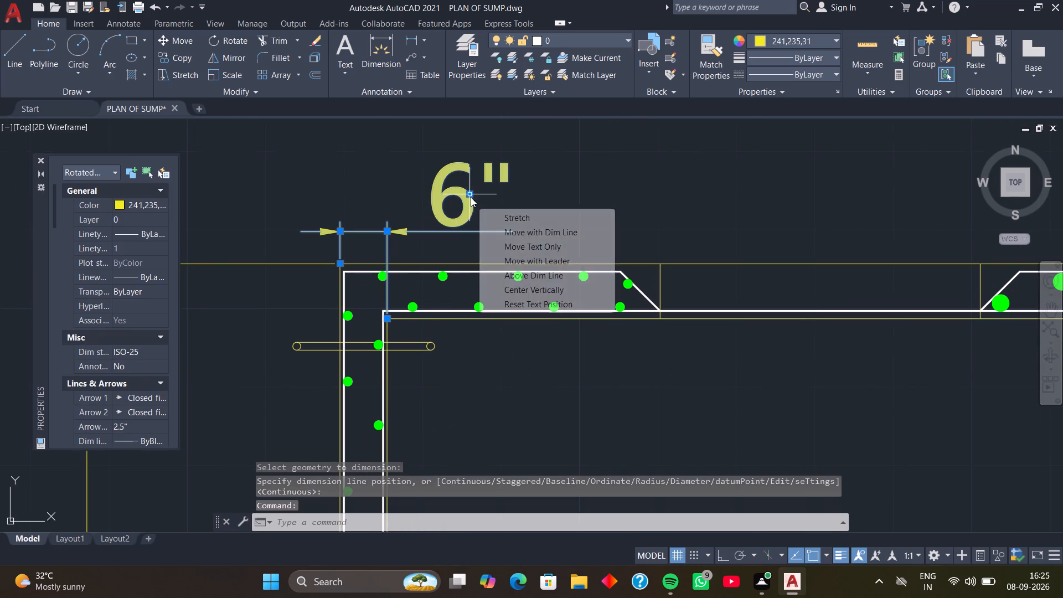
left_click(471, 197)
left_click(363, 191)
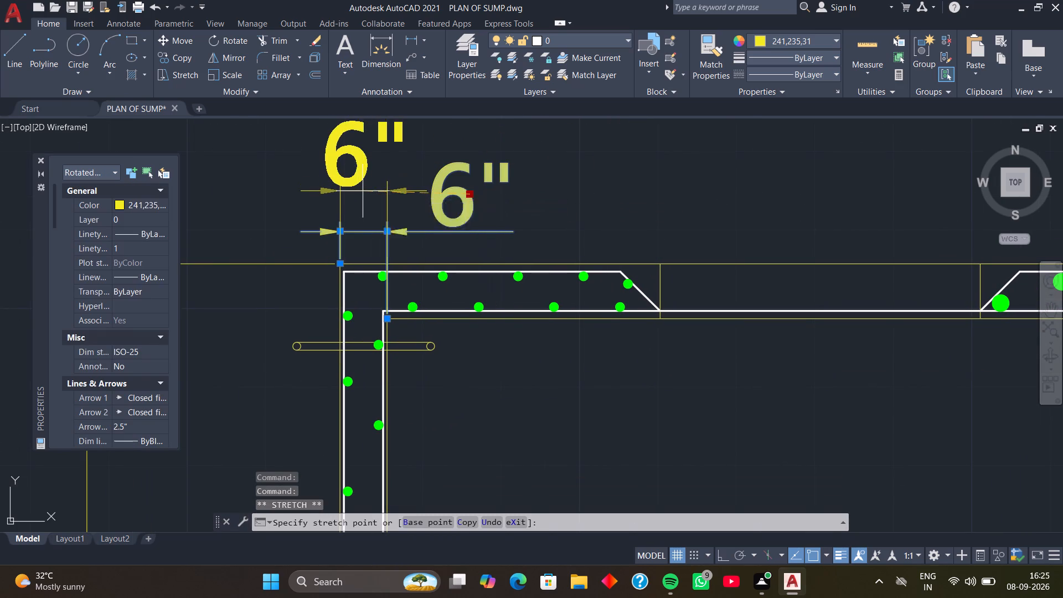
key("Escape")
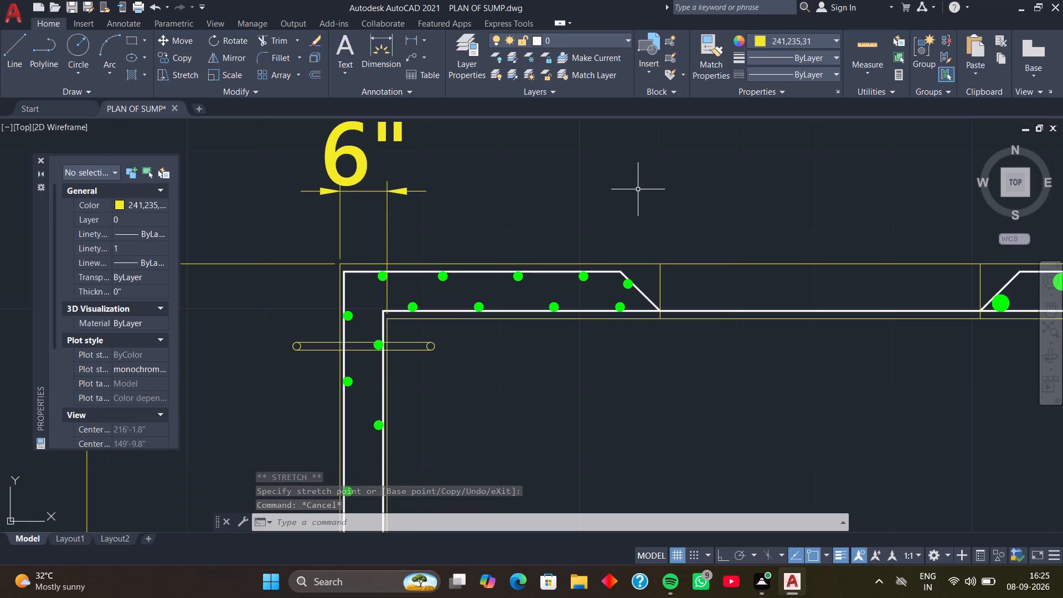
Add a horizontal quick dimension across the right wall's thickness, from inner to outer face, placed above the top slab.
scroll(704, 195, "down", 2)
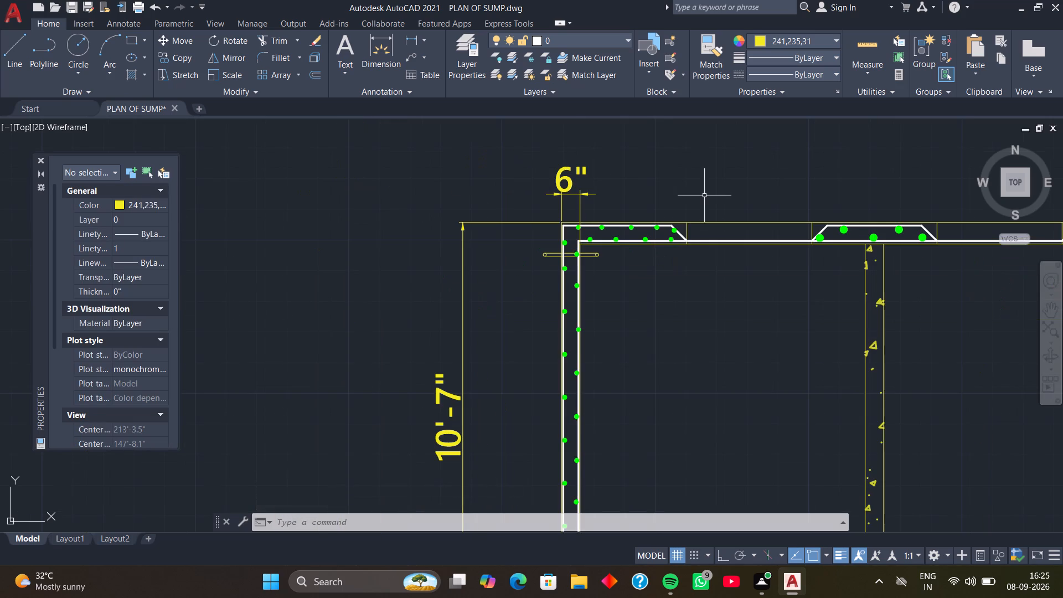
middle_click_drag(705, 197, 561, 212)
middle_click_drag(558, 212, 467, 210)
middle_click_drag(633, 207, 606, 206)
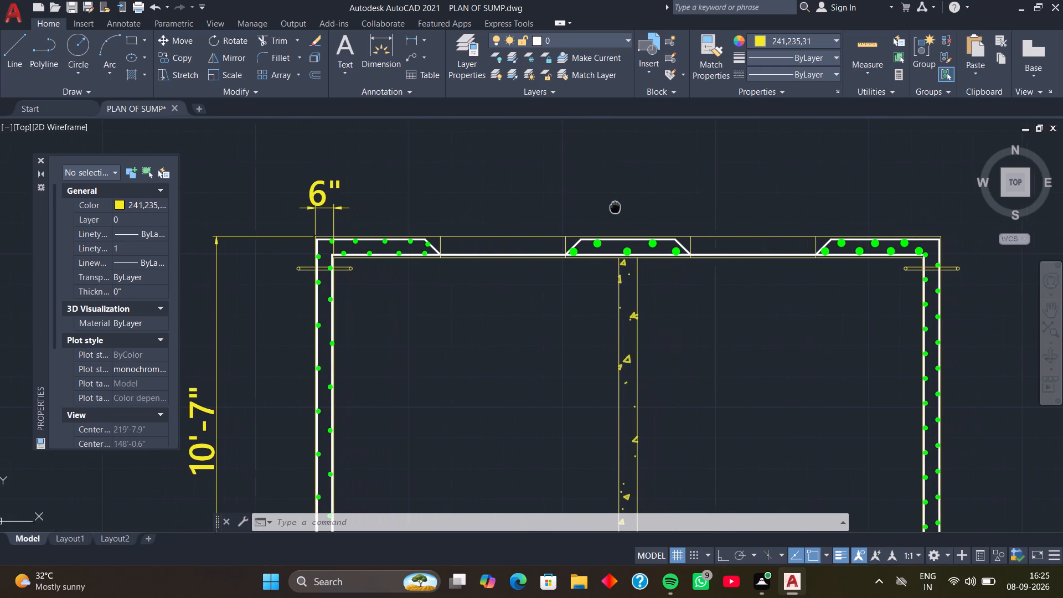
middle_click_drag(606, 206, 531, 200)
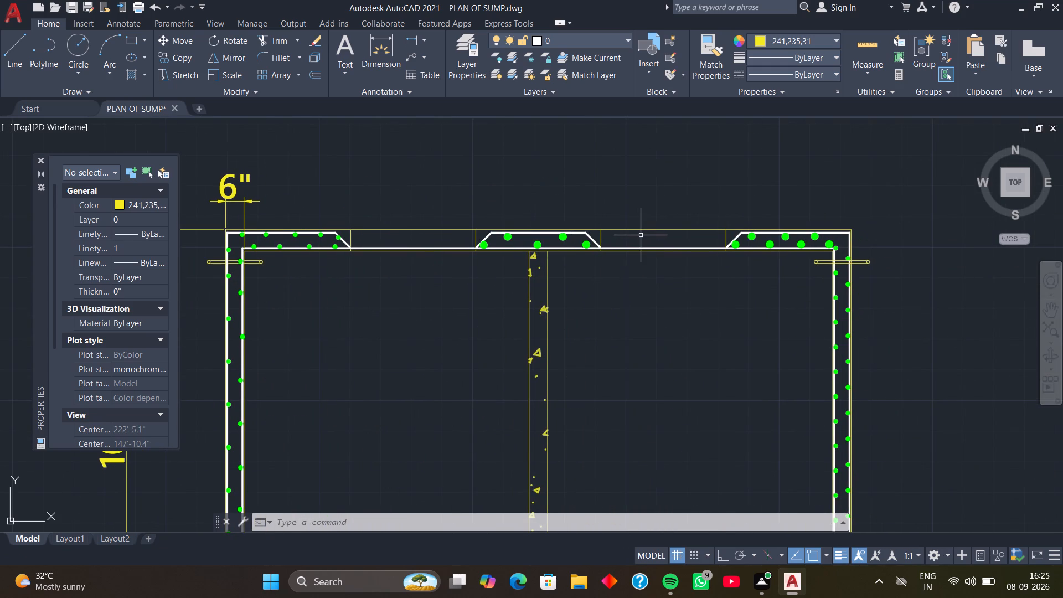
middle_click_drag(640, 233, 529, 225)
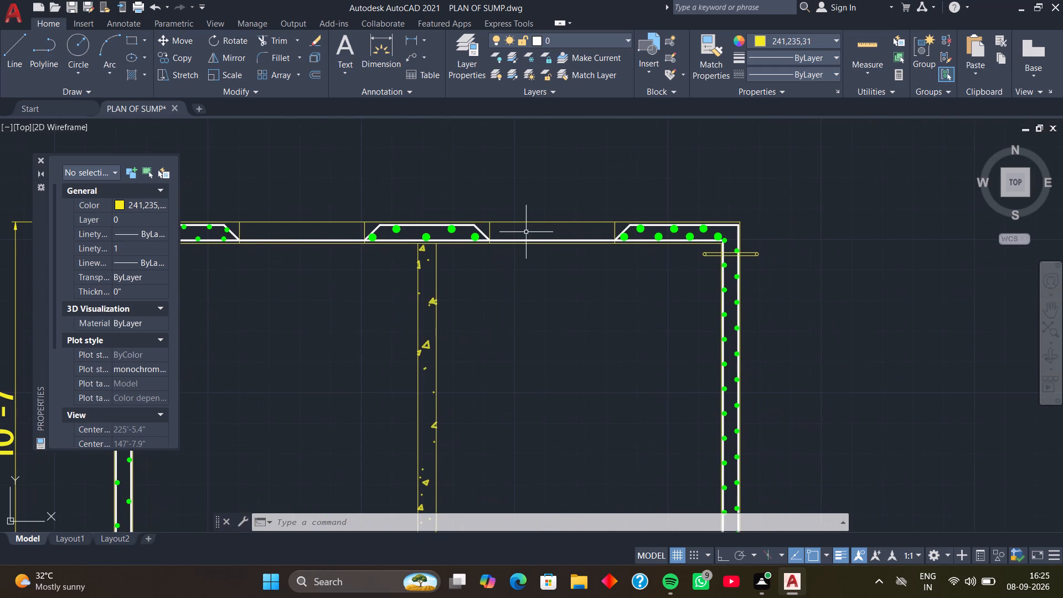
middle_click(529, 230)
middle_click_drag(529, 230, 483, 231)
scroll(392, 184, "up", 3)
middle_click_drag(396, 196, 471, 341)
middle_click_drag(479, 208, 496, 289)
scroll(496, 289, "up", 1)
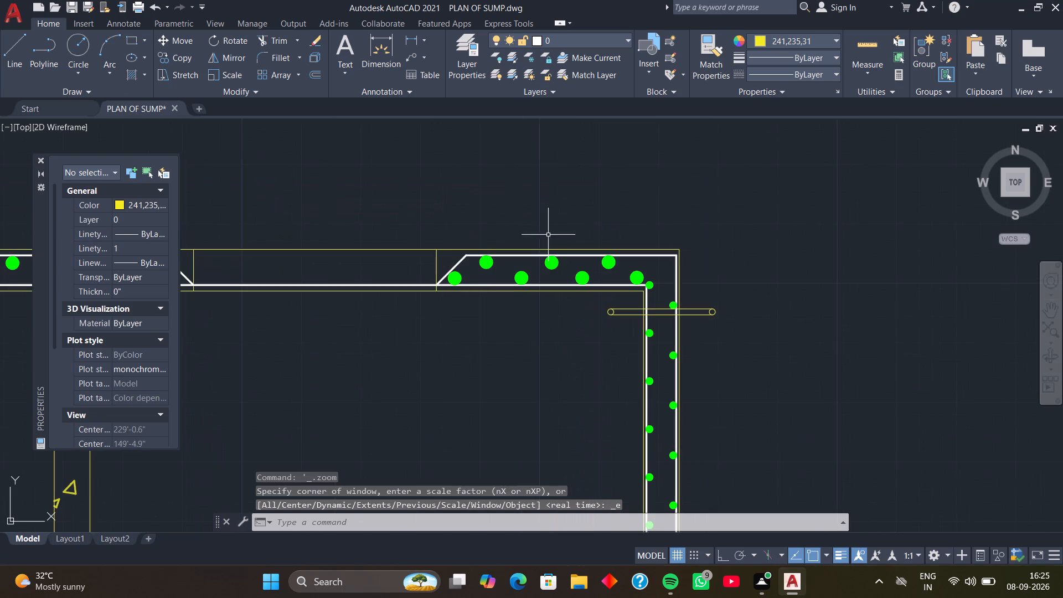
scroll(559, 229, "up", 1)
middle_click_drag(577, 226, 539, 213)
middle_click_drag(594, 223, 582, 214)
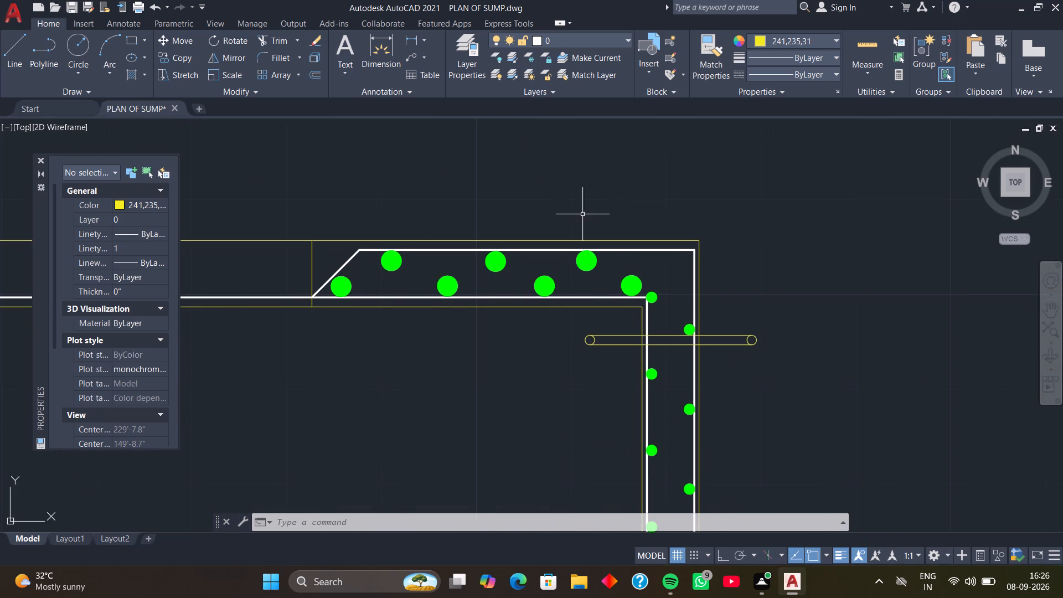
middle_click_drag(570, 214, 564, 213)
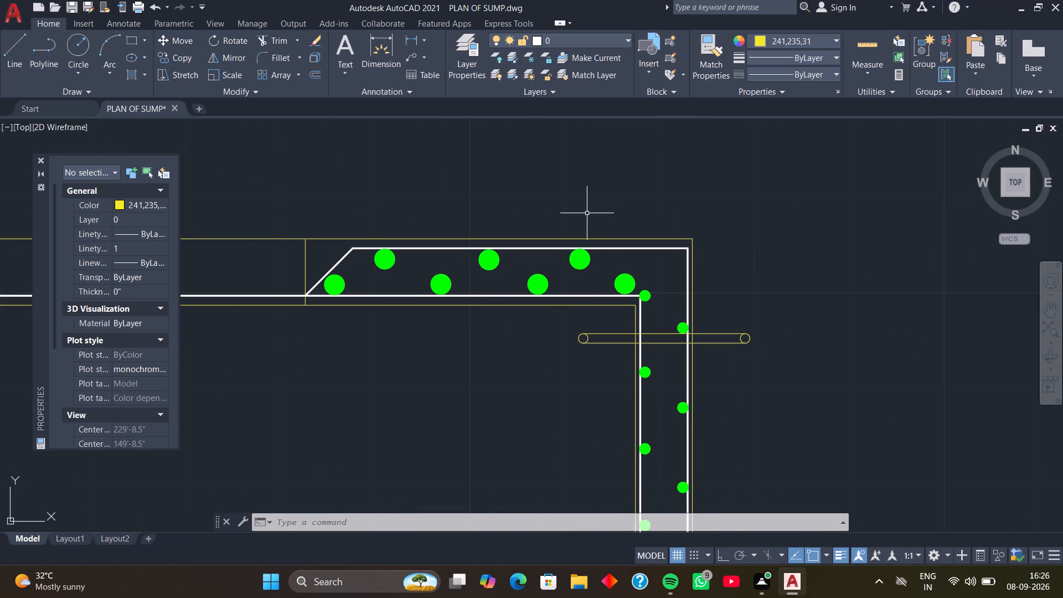
key("q")
type("D")
key("space")
left_click(635, 324)
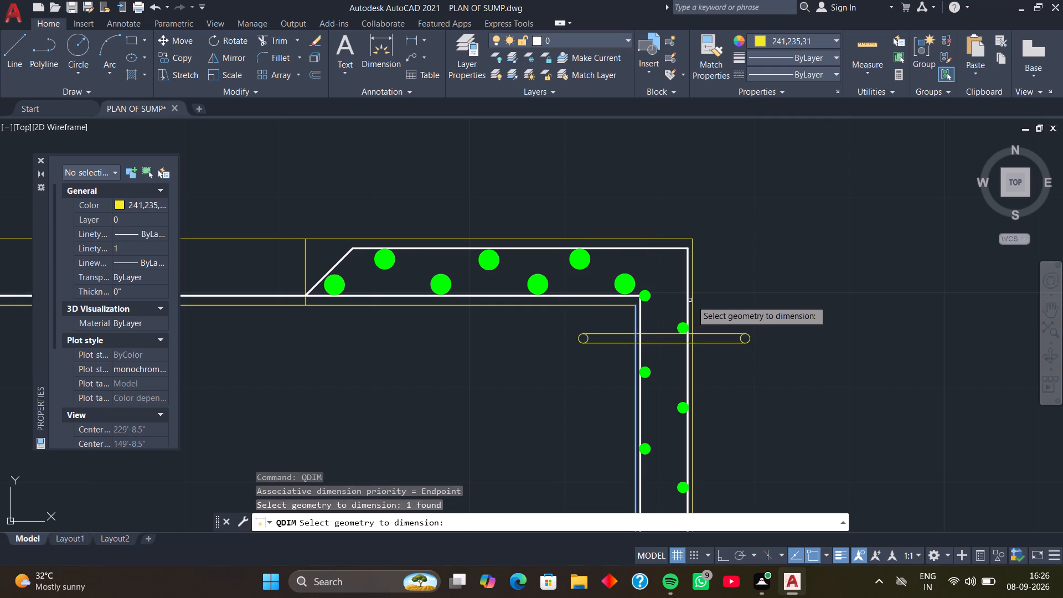
left_click(693, 300)
key("Return")
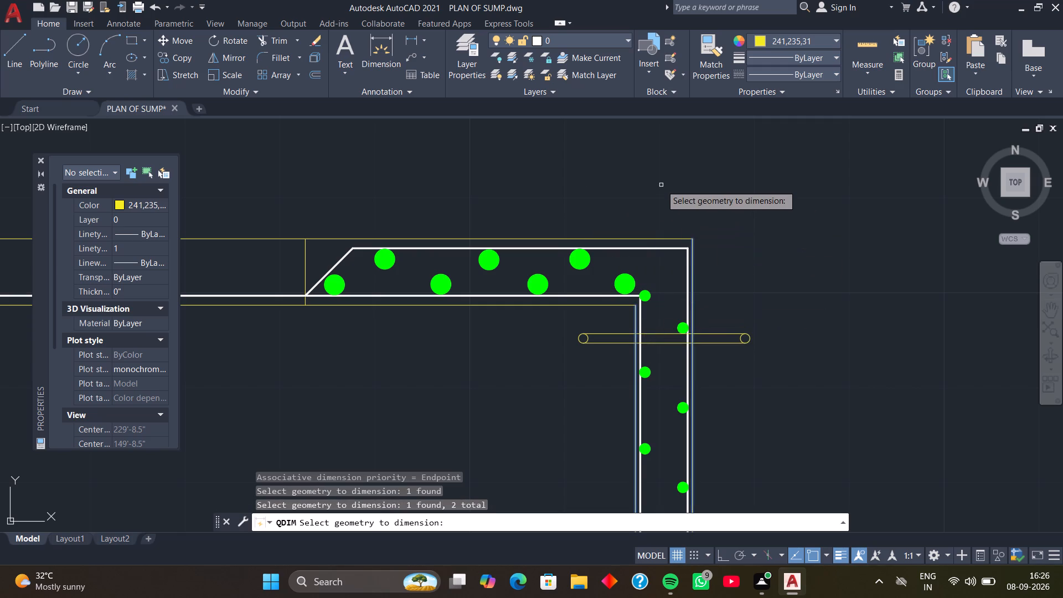
left_click(658, 161)
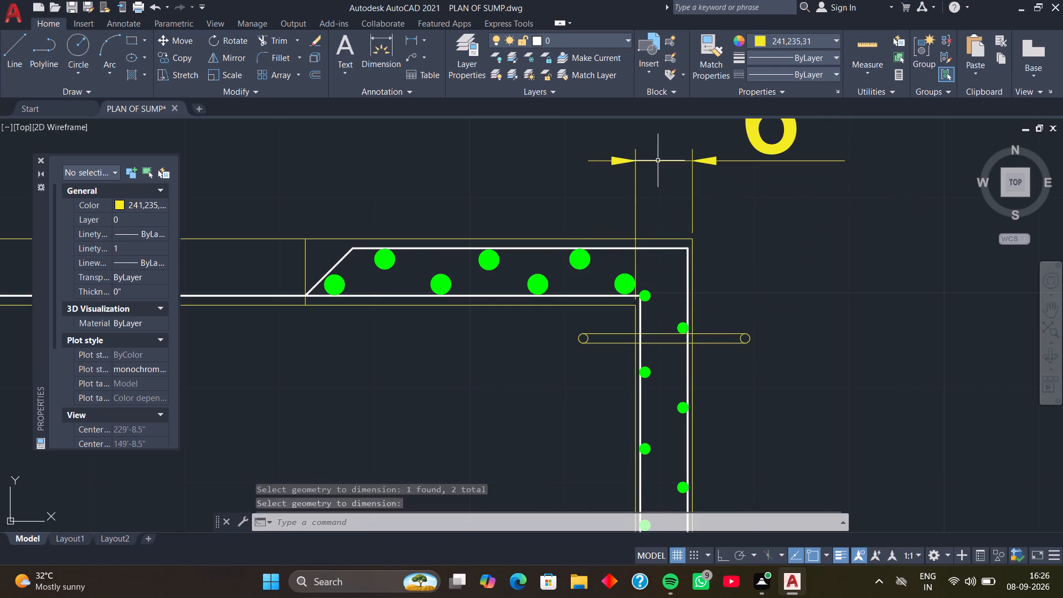
Add a vertical quick dimension across the top slab's thickness at its right end, placed outside the right wall.
scroll(670, 172, "down", 1)
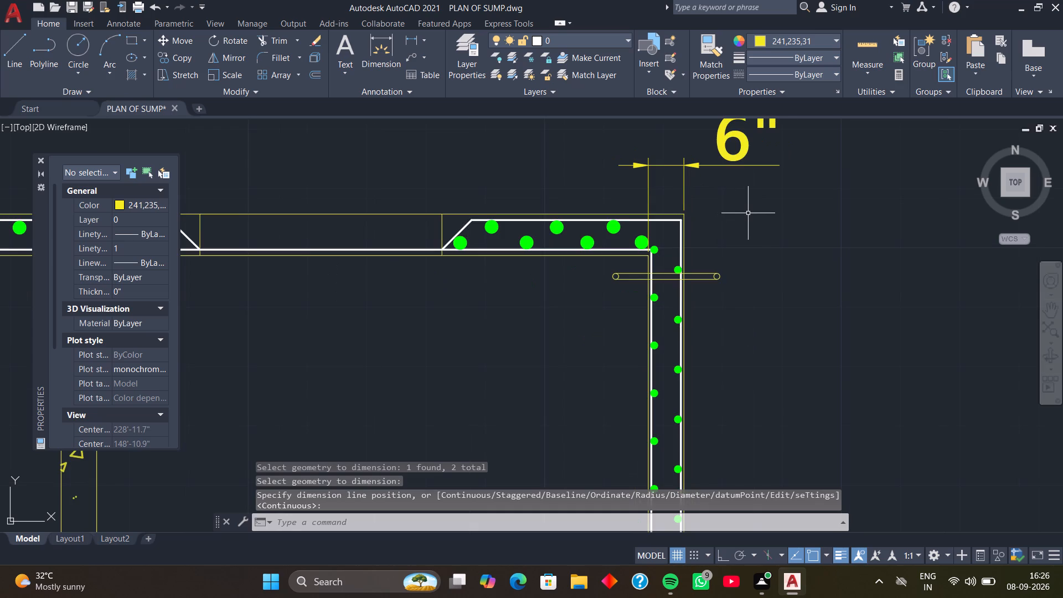
middle_click_drag(708, 212, 654, 198)
middle_click(652, 224)
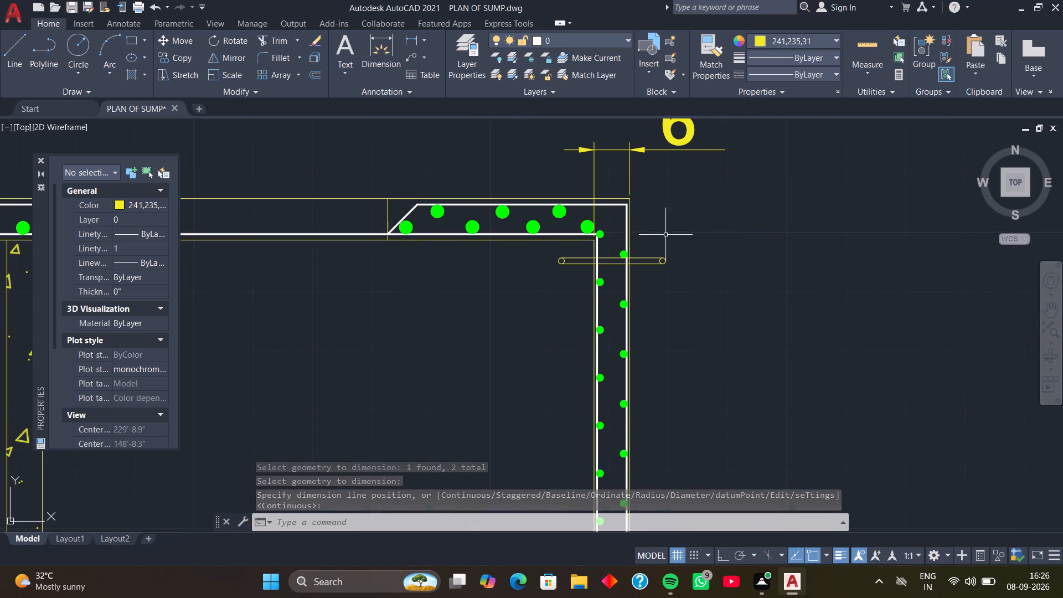
key("space")
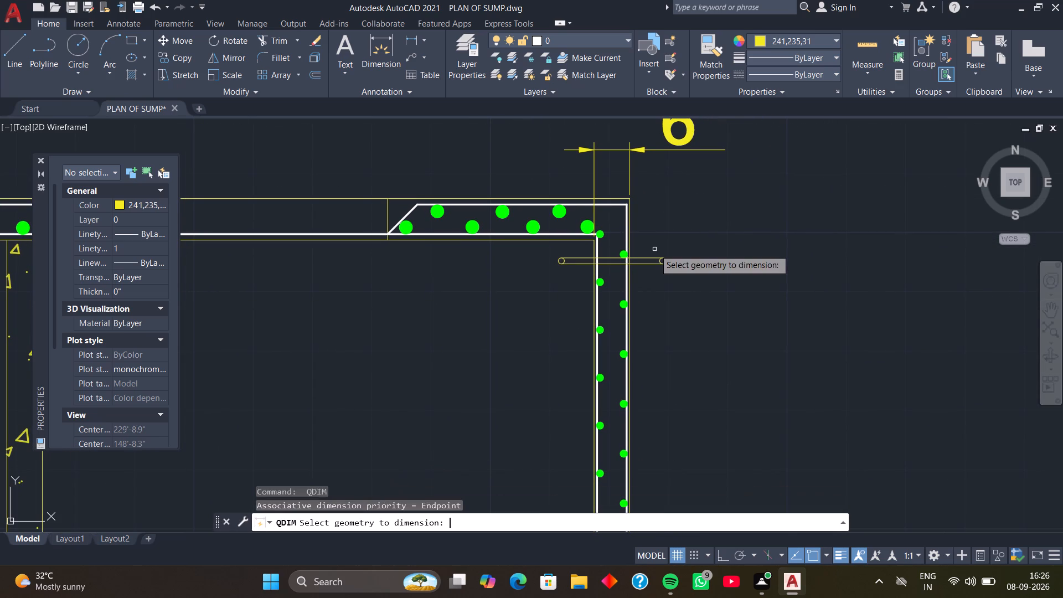
left_click(571, 200)
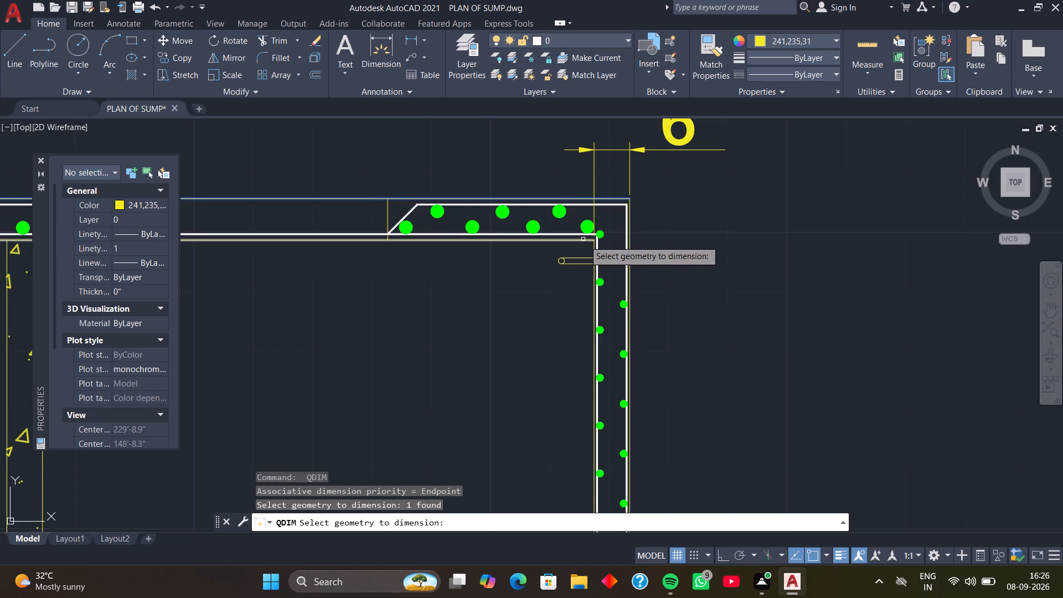
left_click(584, 240)
key("Return")
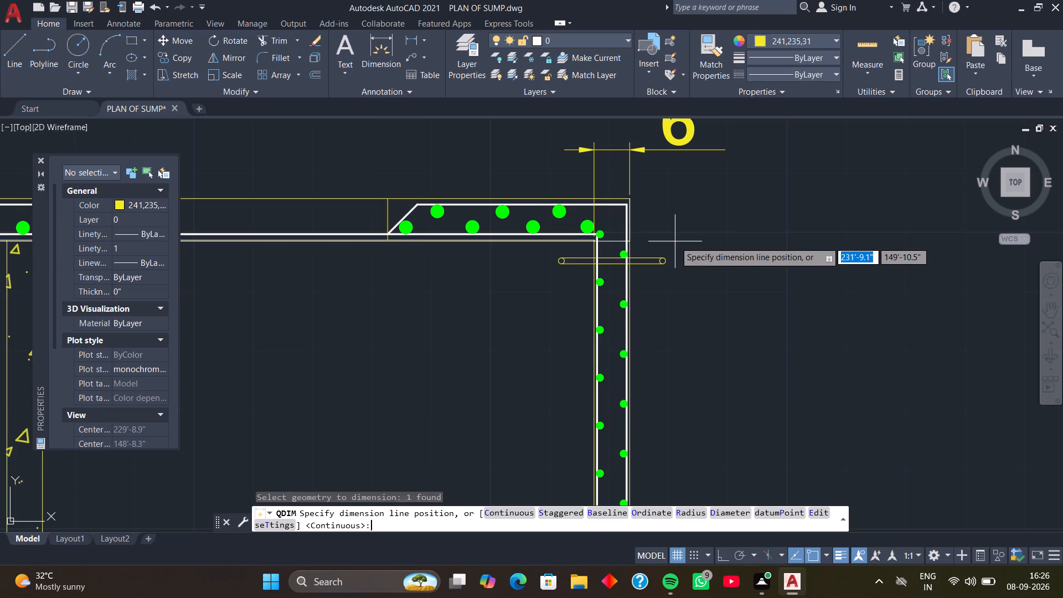
left_click(712, 226)
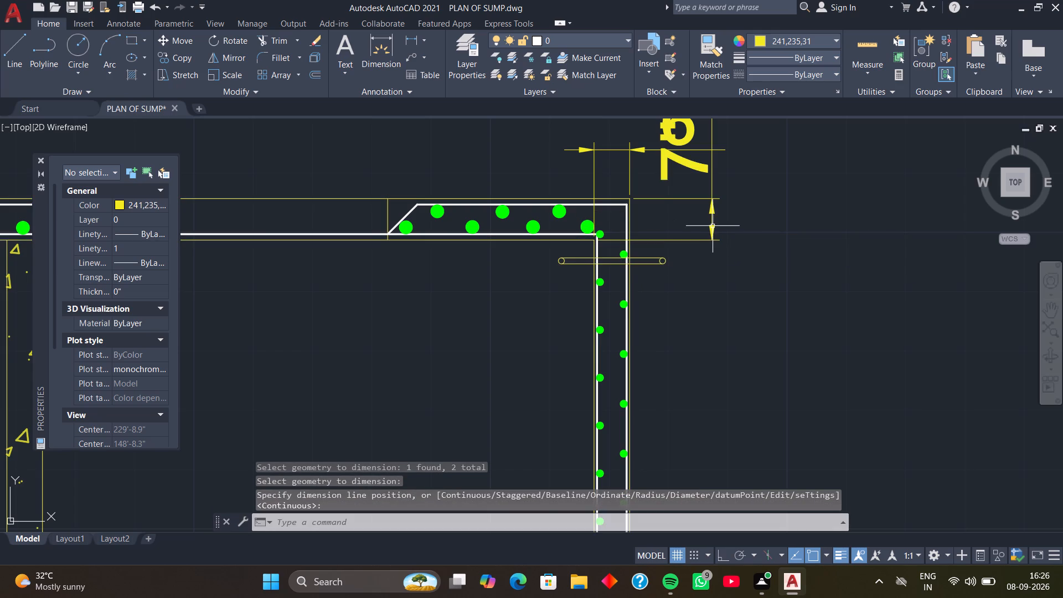
Move the top slab's thickness dimension farther outside the right wall, with its text level with the slab.
scroll(737, 223, "down", 2)
middle_click_drag(730, 224, 719, 226)
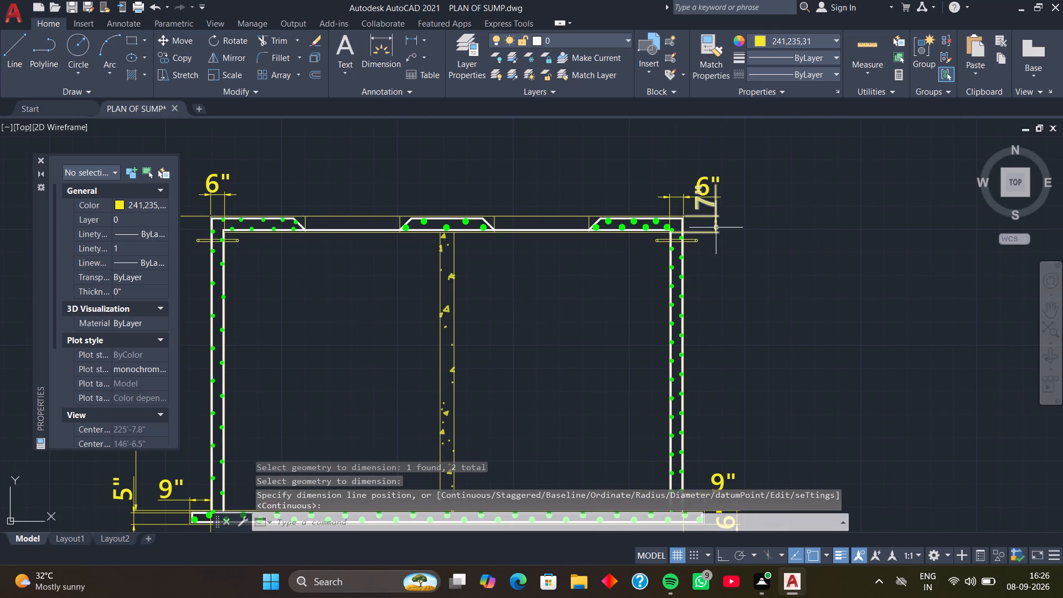
scroll(701, 226, "up", 2)
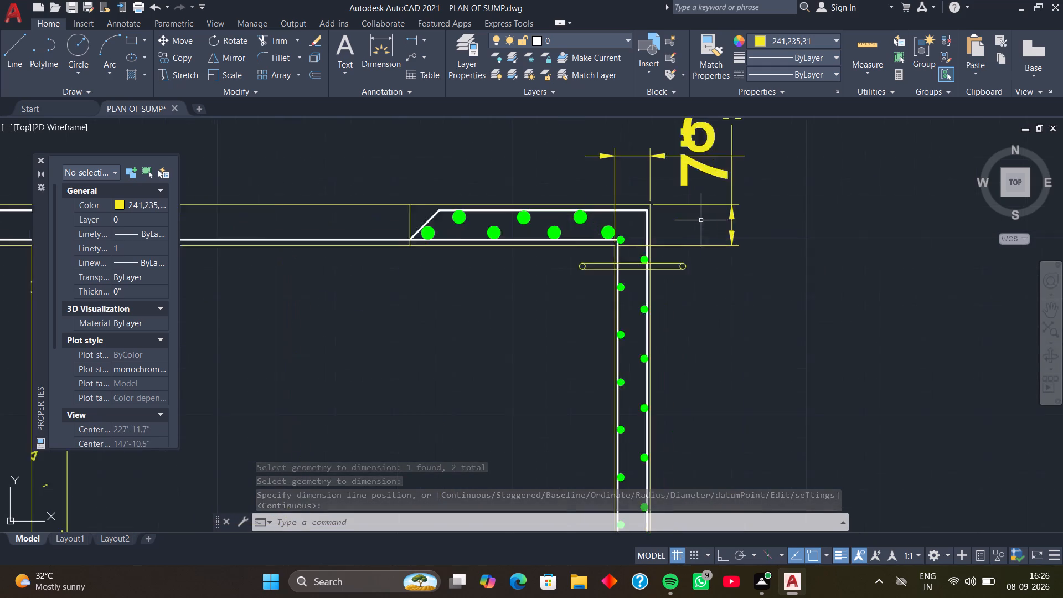
scroll(701, 220, "up", 1)
scroll(698, 192, "down", 1)
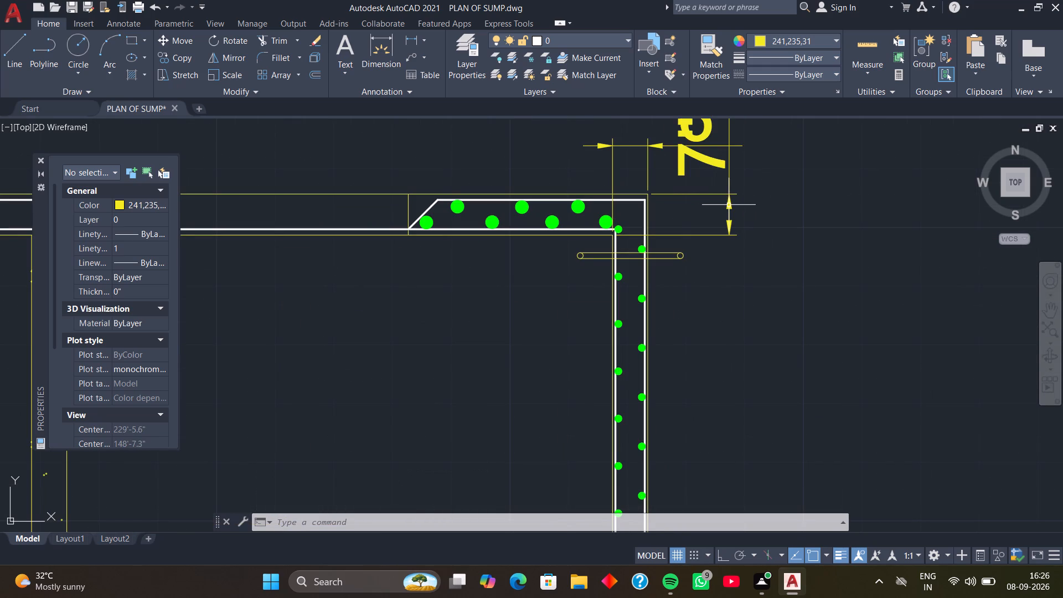
left_click(729, 205)
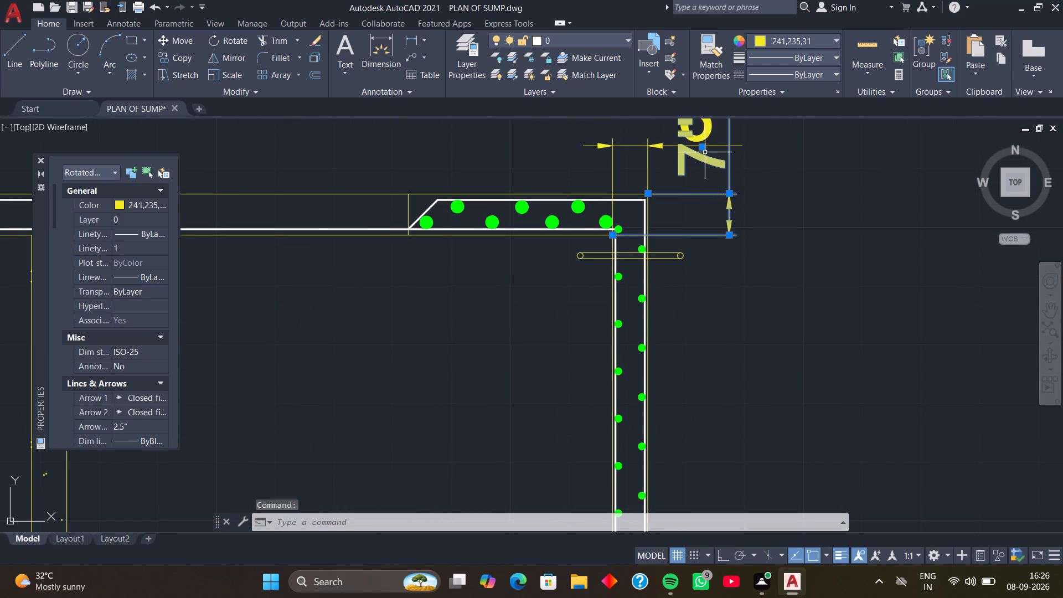
left_click(705, 147)
scroll(799, 152, "down", 3)
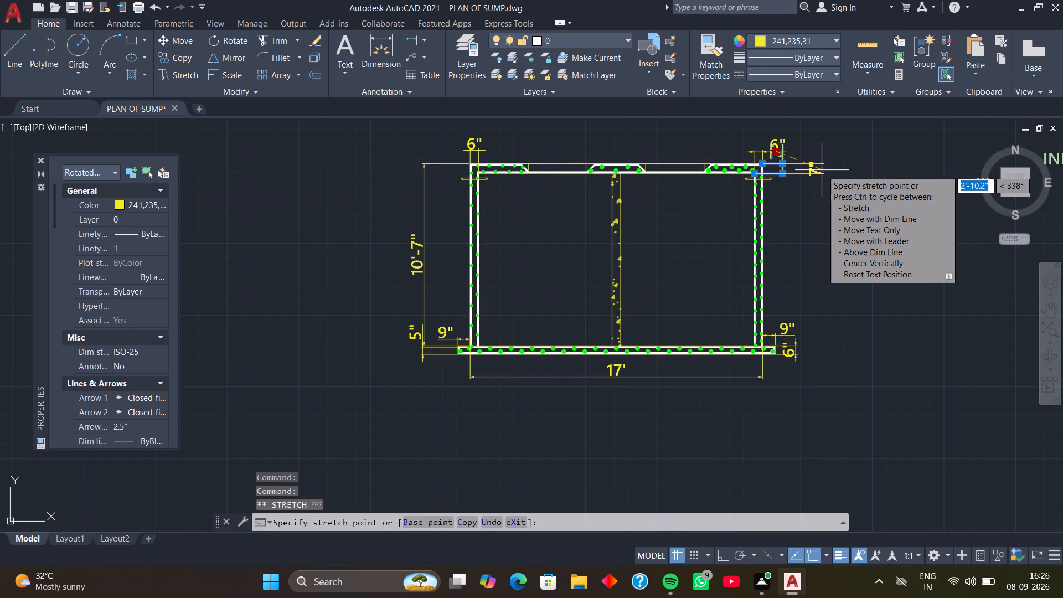
left_click(822, 170)
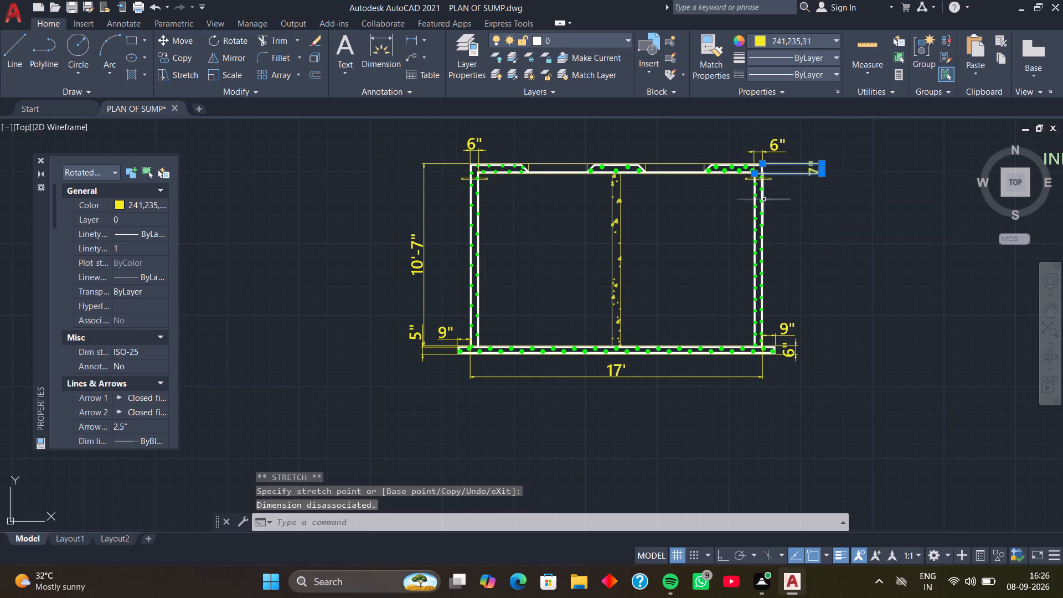
key("Escape")
Look over the dimensioned sump section and the drawings around it.
scroll(791, 192, "up", 3)
scroll(793, 188, "down", 1)
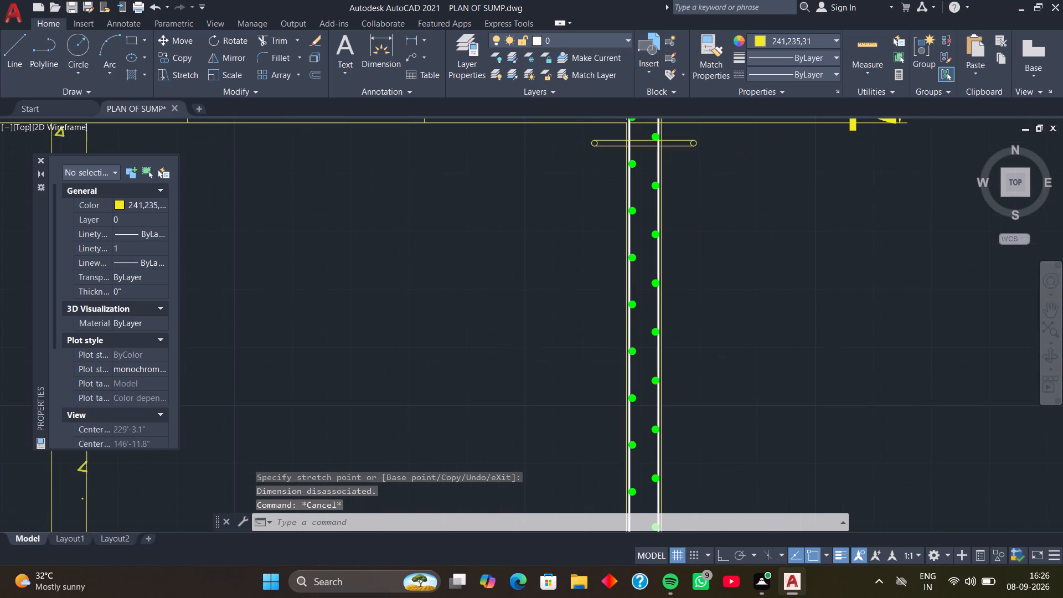
scroll(793, 188, "down", 1)
middle_click_drag(766, 184, 769, 161)
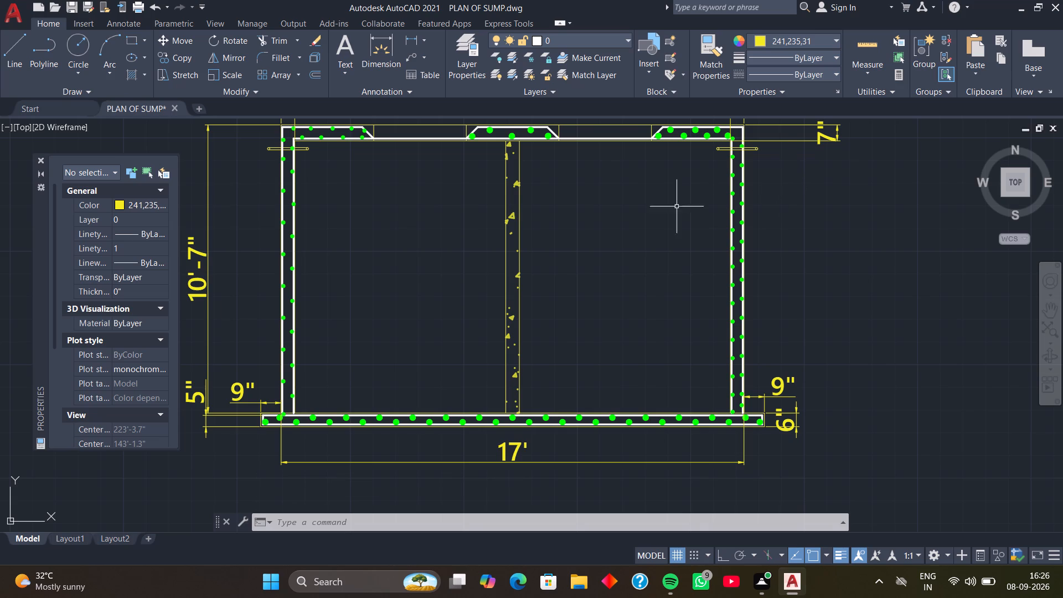
scroll(635, 209, "down", 1)
middle_click(627, 207)
middle_click_drag(632, 207, 665, 208)
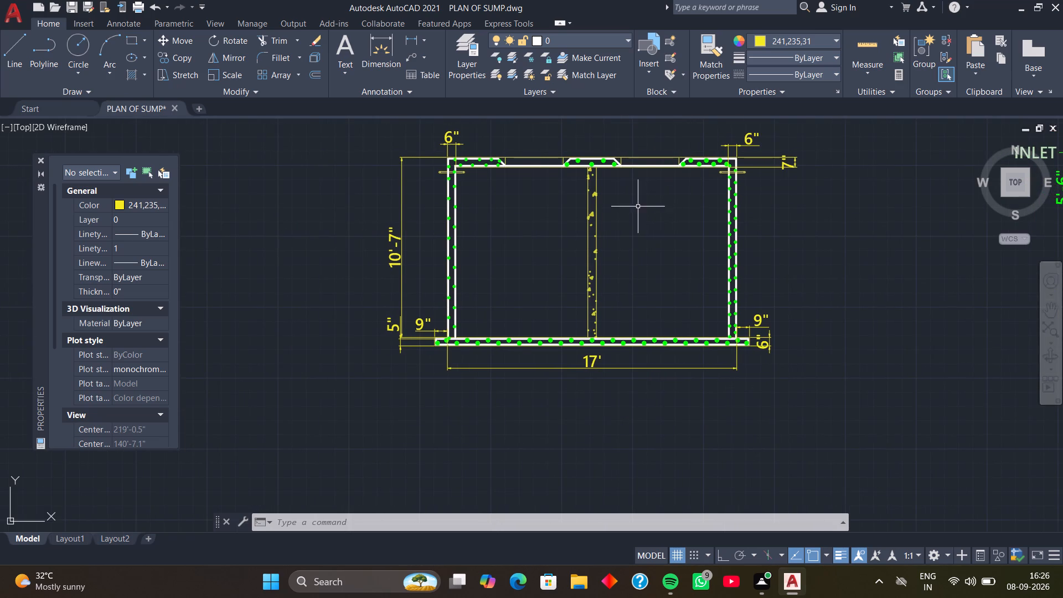
middle_click_drag(638, 207, 654, 207)
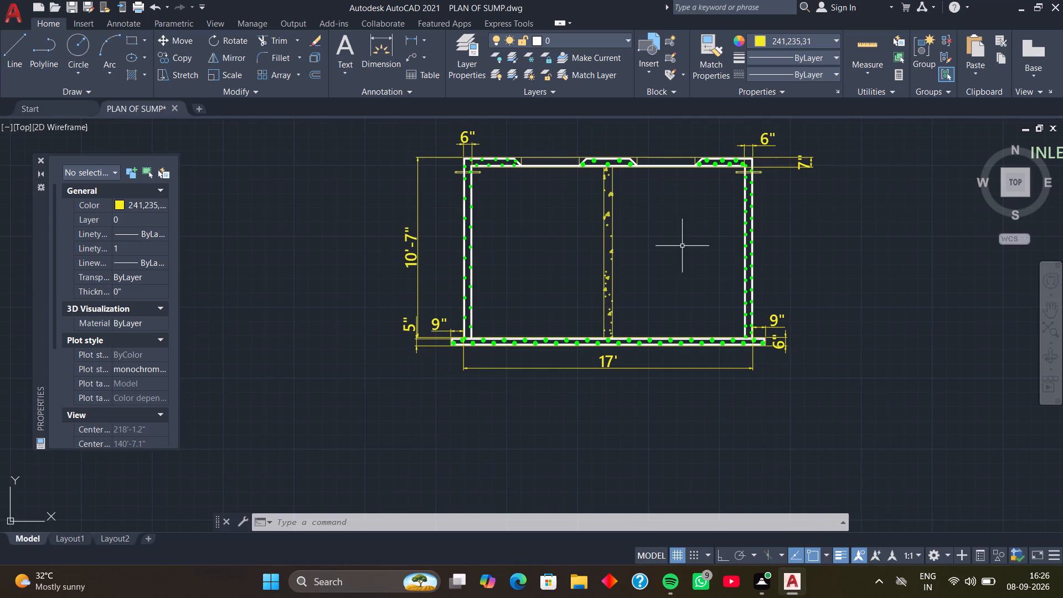
middle_click_drag(694, 264, 675, 234)
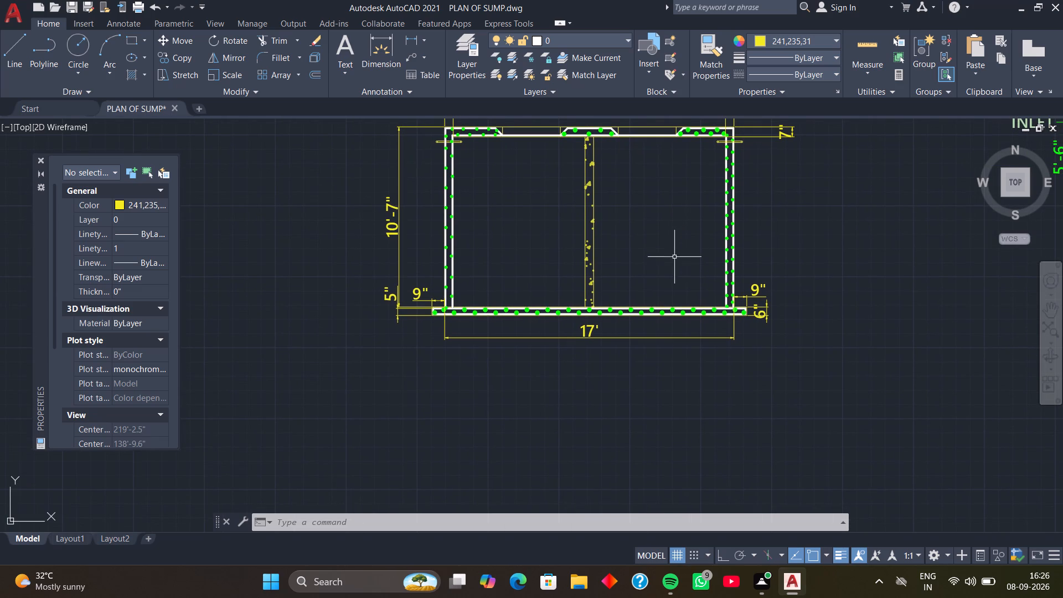
middle_click_drag(668, 264, 670, 200)
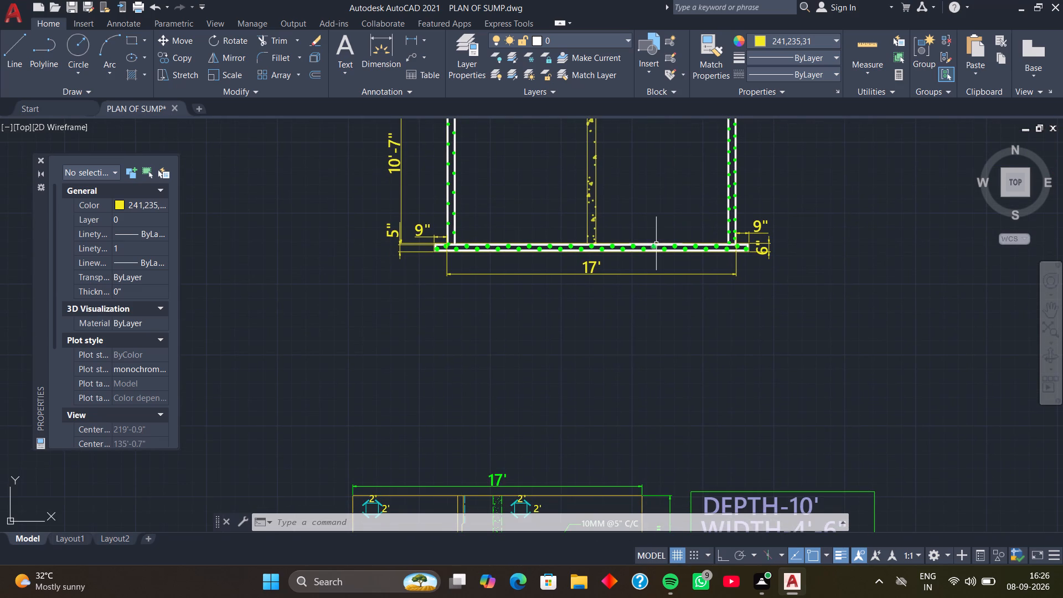
scroll(656, 244, "up", 3)
scroll(621, 264, "down", 4)
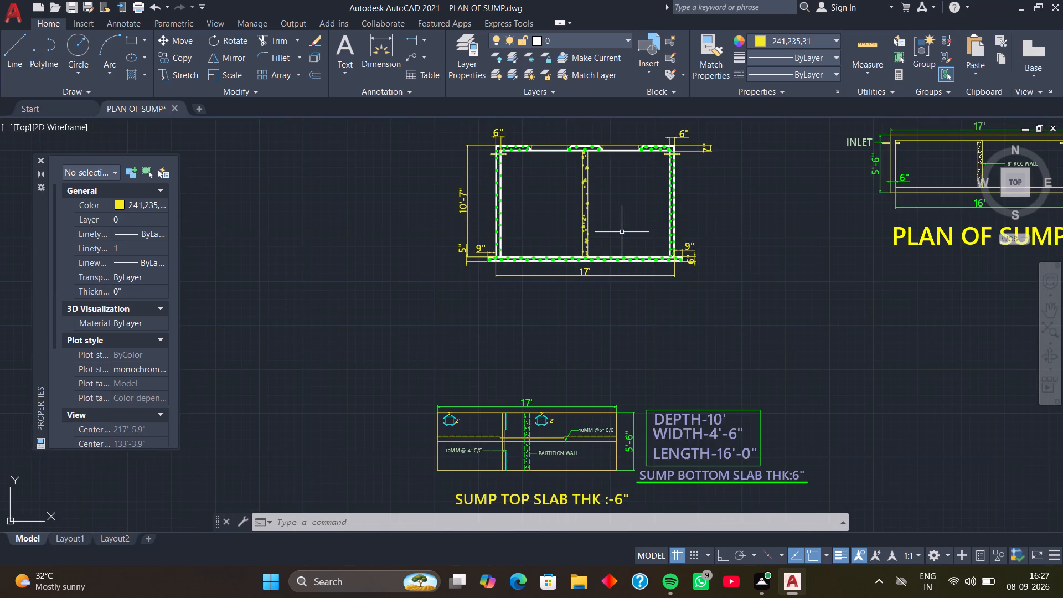
Add single-line text SECTION 'A A' just below the sump section, about 3'-10" high with 0 rotation.
middle_click_drag(622, 232, 557, 273)
middle_click_drag(556, 273, 522, 241)
middle_click_drag(541, 293, 585, 190)
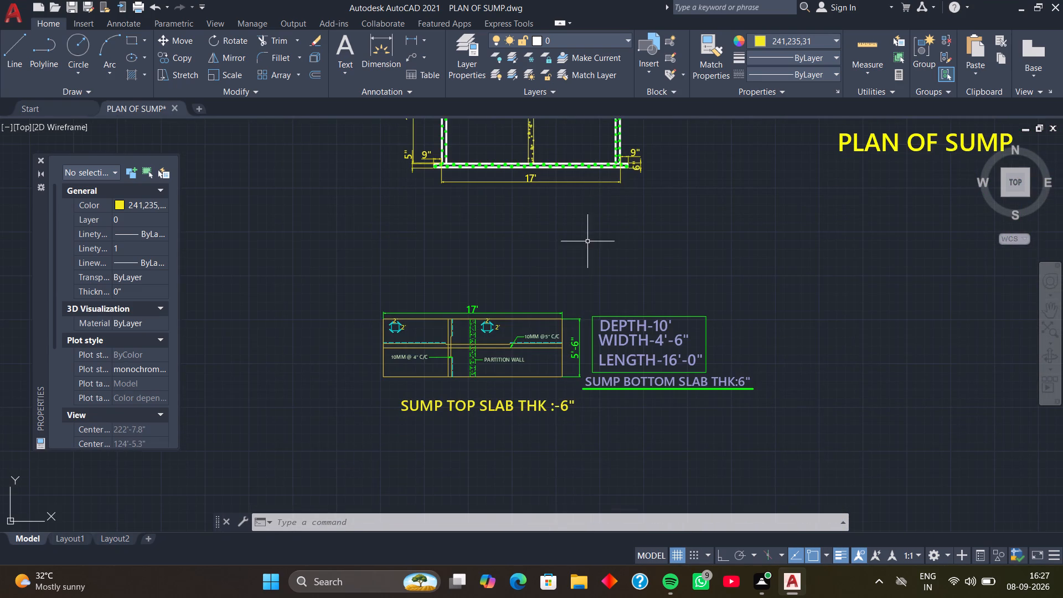
middle_click_drag(587, 243, 620, 252)
middle_click_drag(556, 241, 567, 246)
type("DT")
key("space")
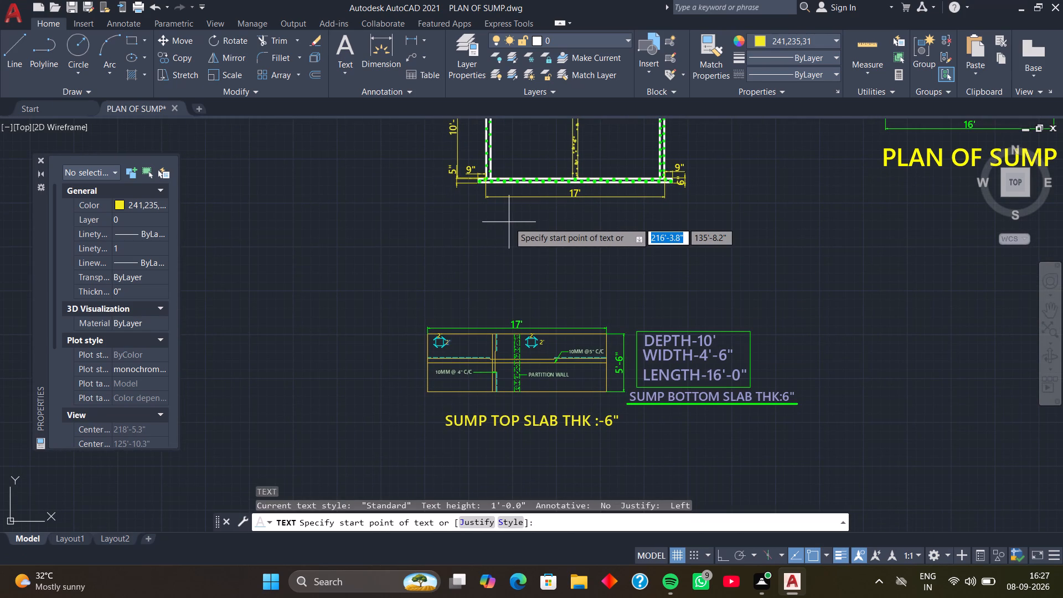
left_click(504, 223)
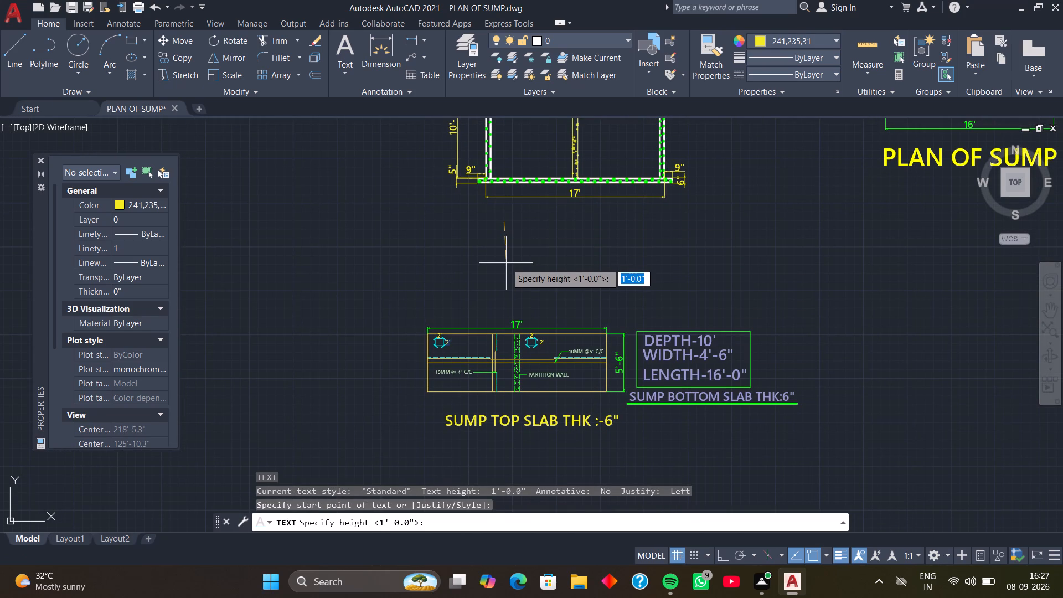
left_click(505, 263)
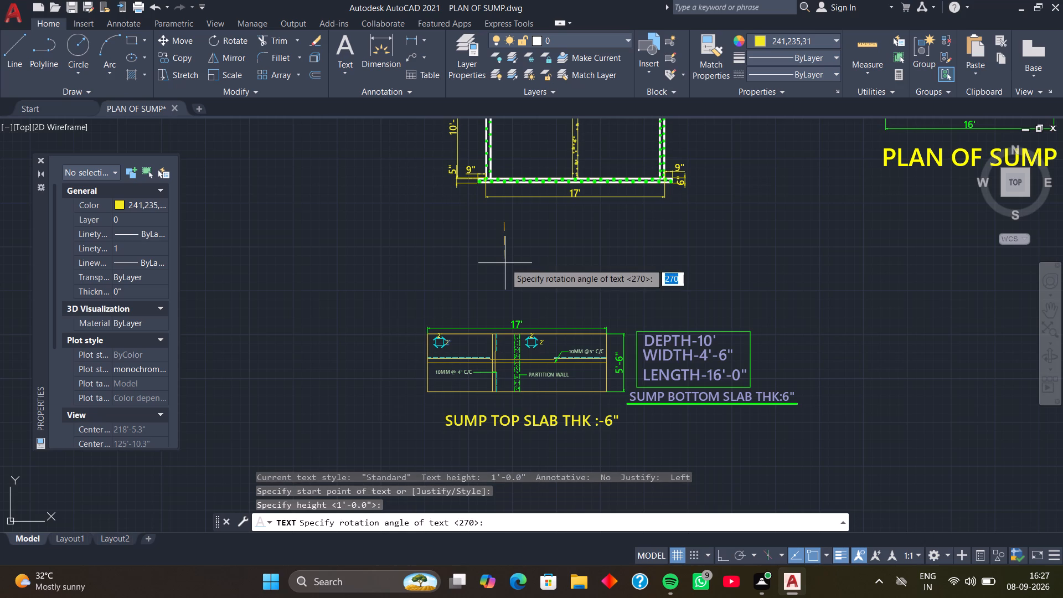
key("0")
key("Return")
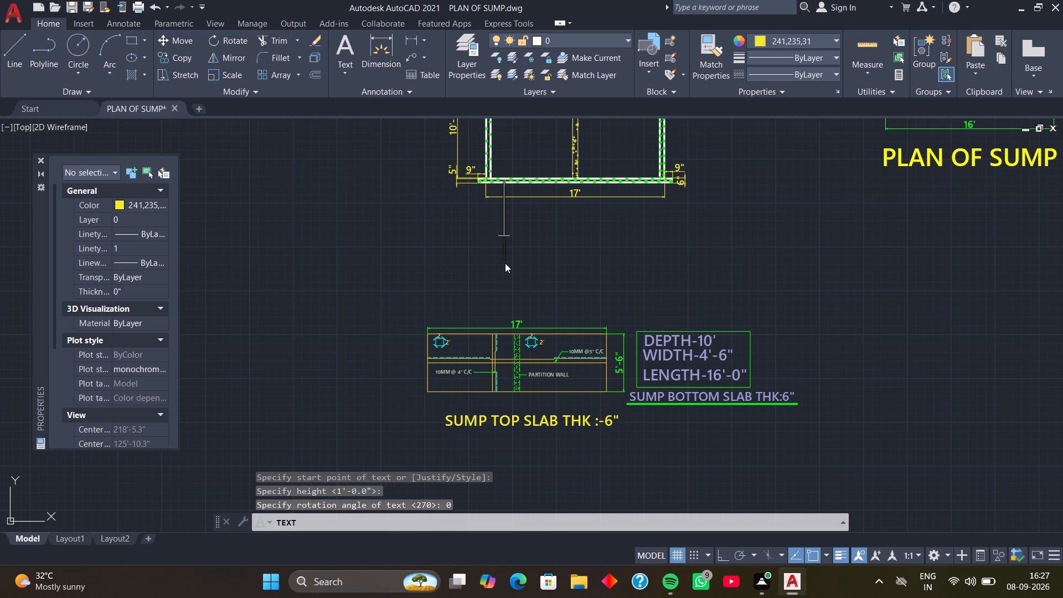
type("SEC")
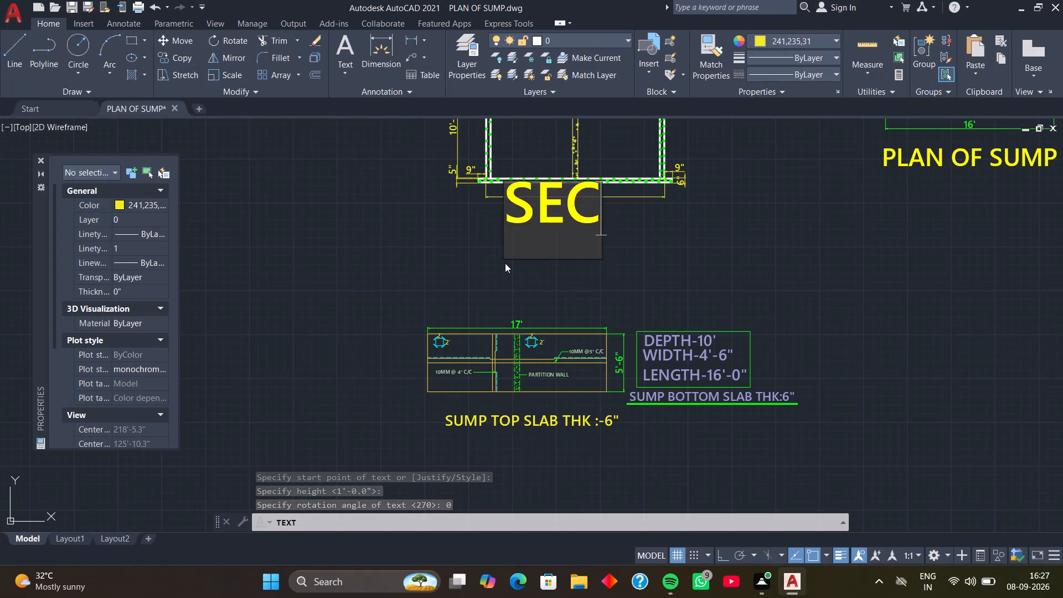
key("t")
type("IO")
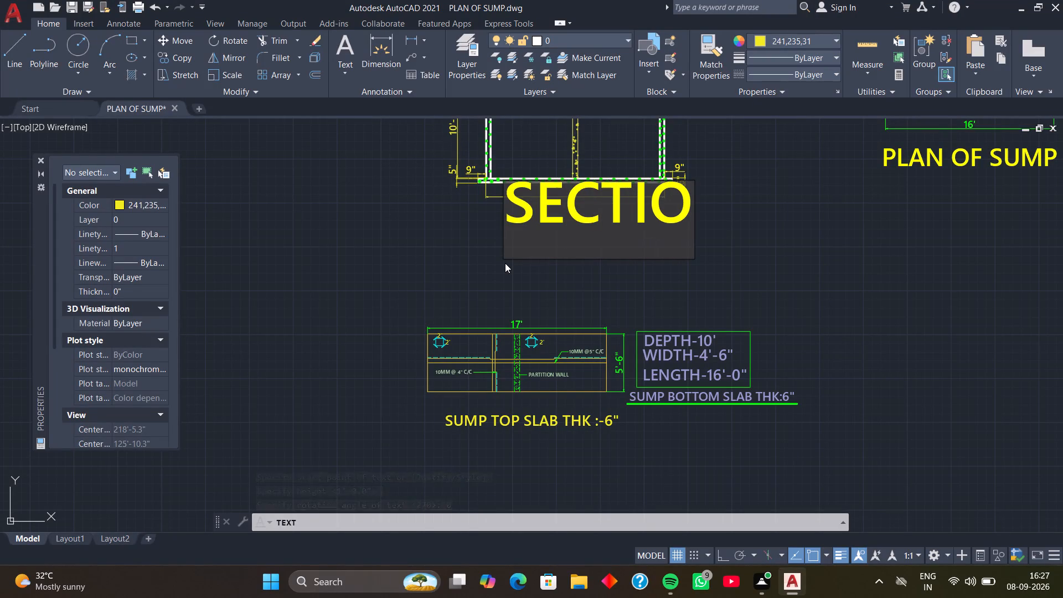
key("n")
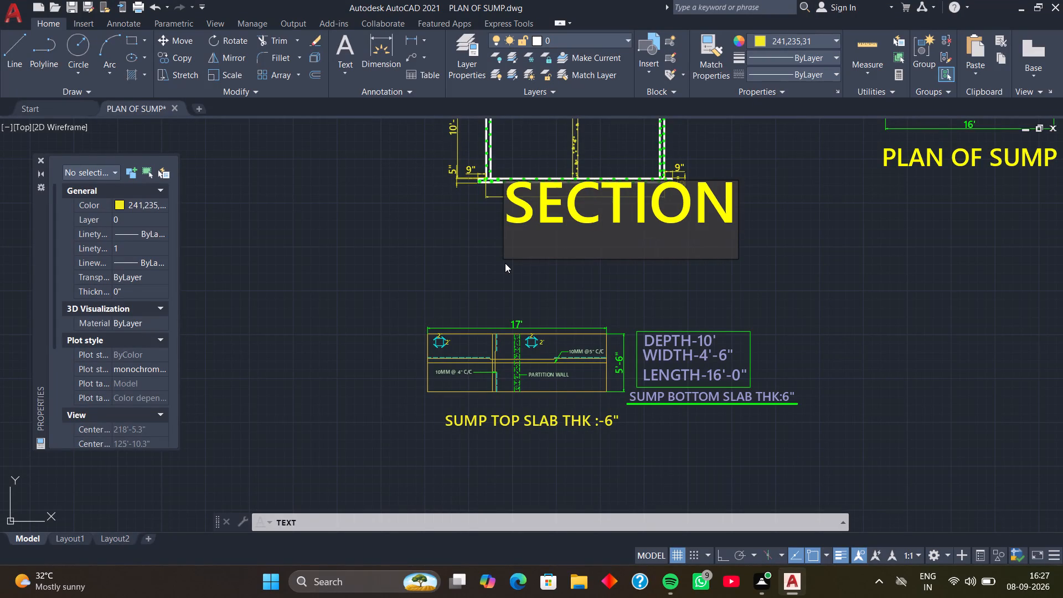
key("space")
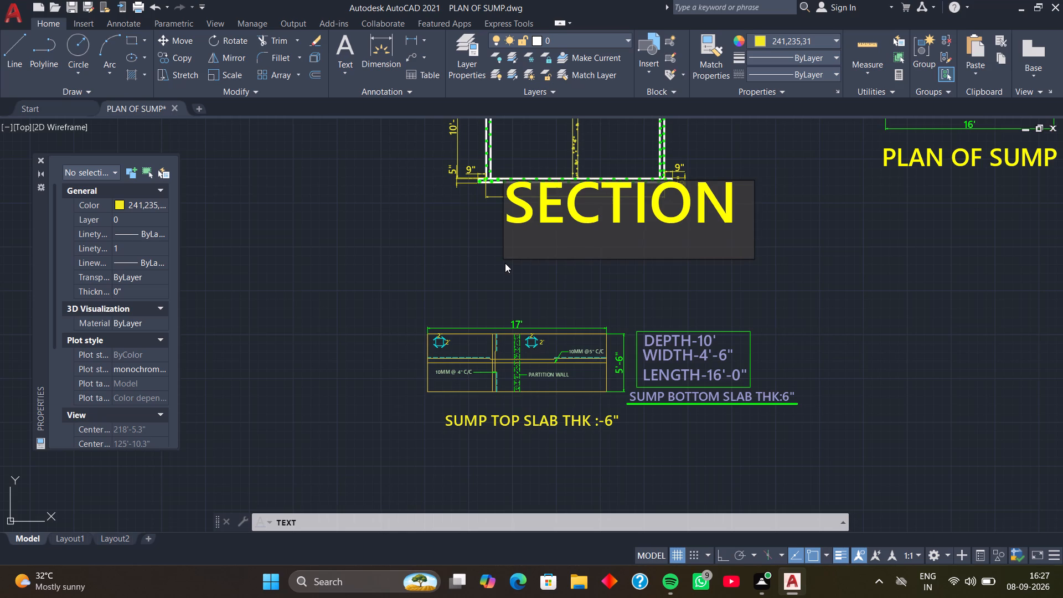
key("apostrophe")
type("A")
key("space")
key("a")
key("apostrophe")
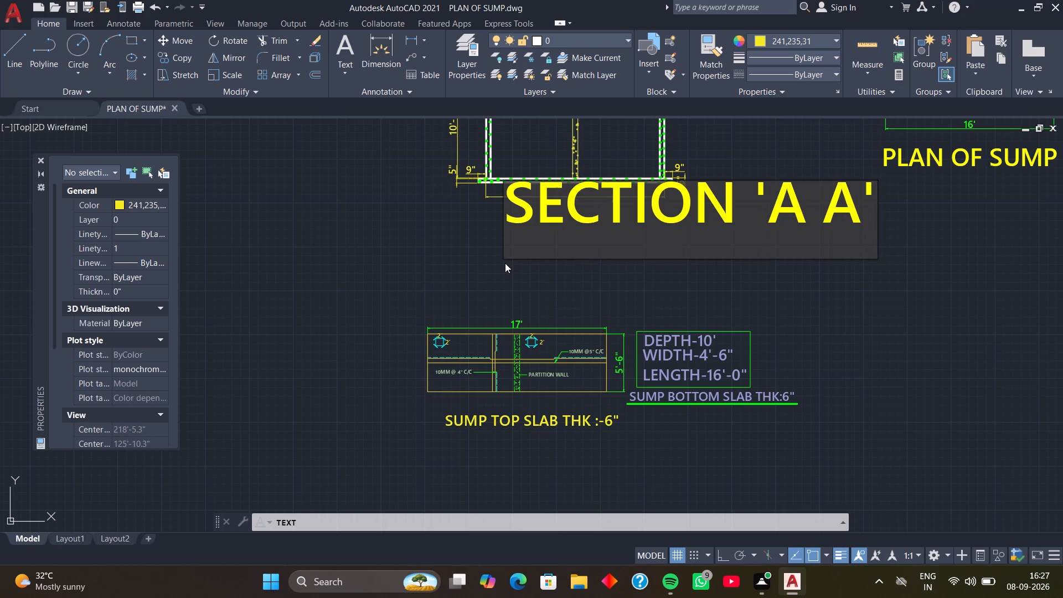
key("Return")
key("Return")
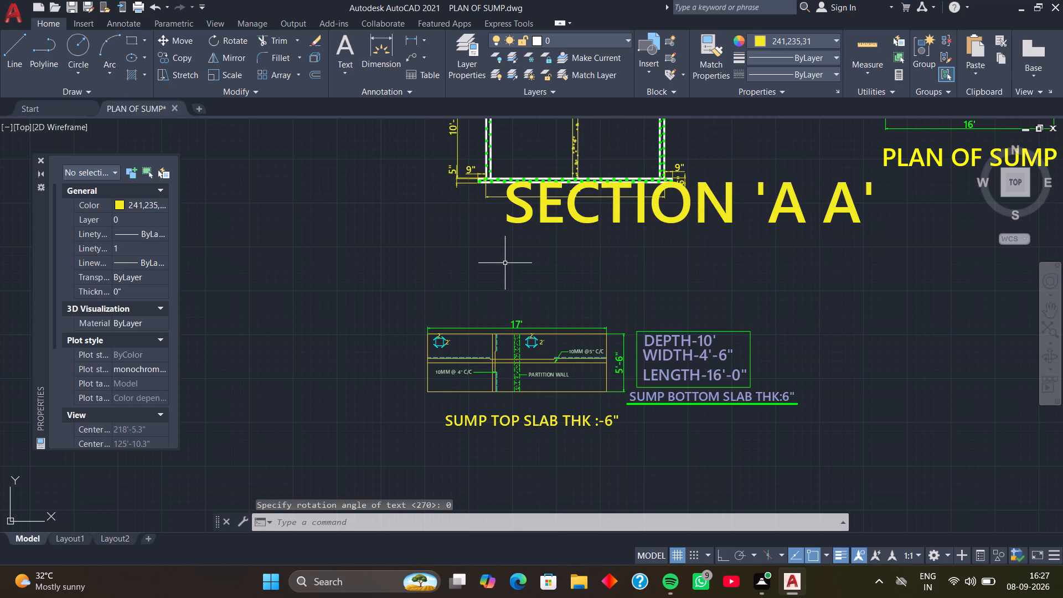
Set the text height of the SECTION 'A A' label to 1'.
left_click(528, 216)
left_click(507, 226)
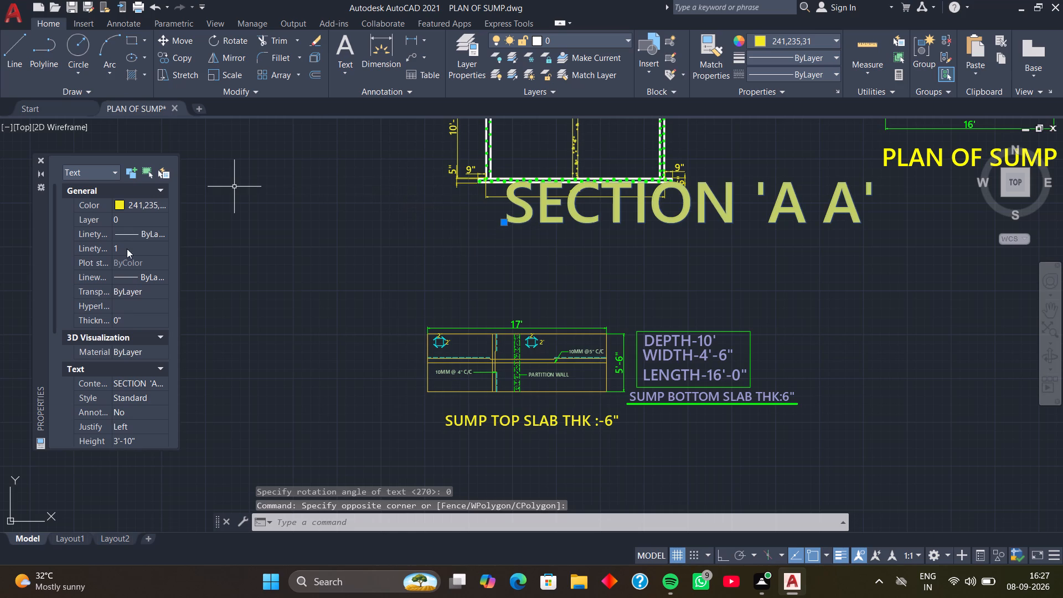
scroll(155, 244, "down", 2)
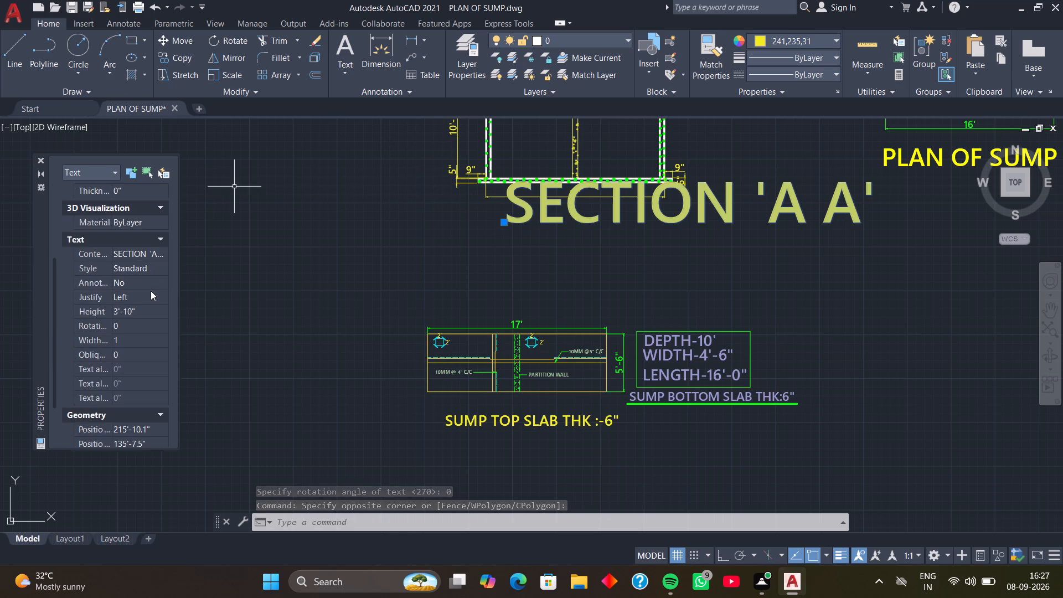
left_click(153, 307)
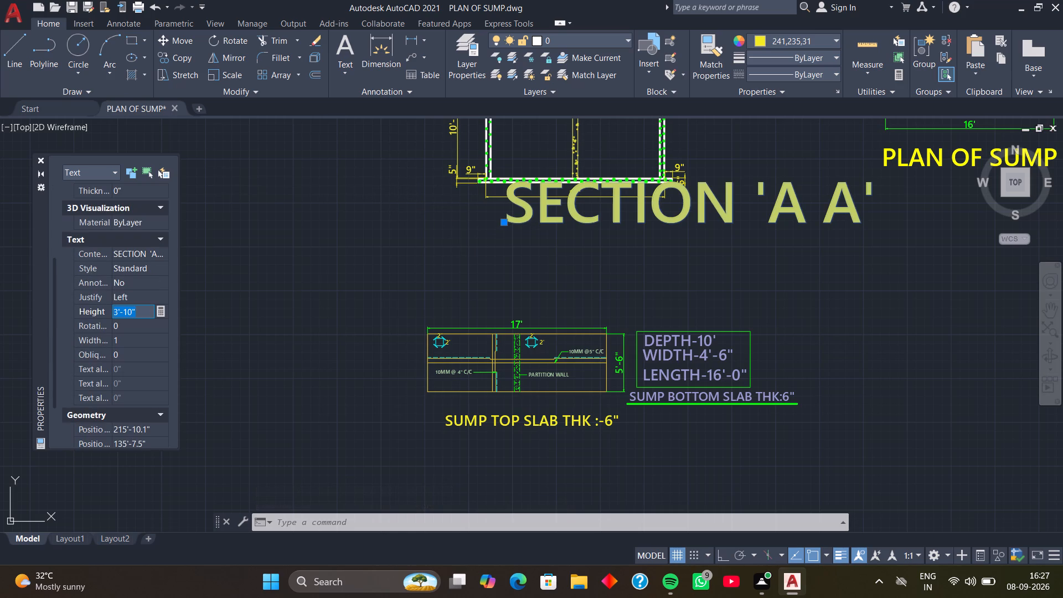
type("1'")
key("Return")
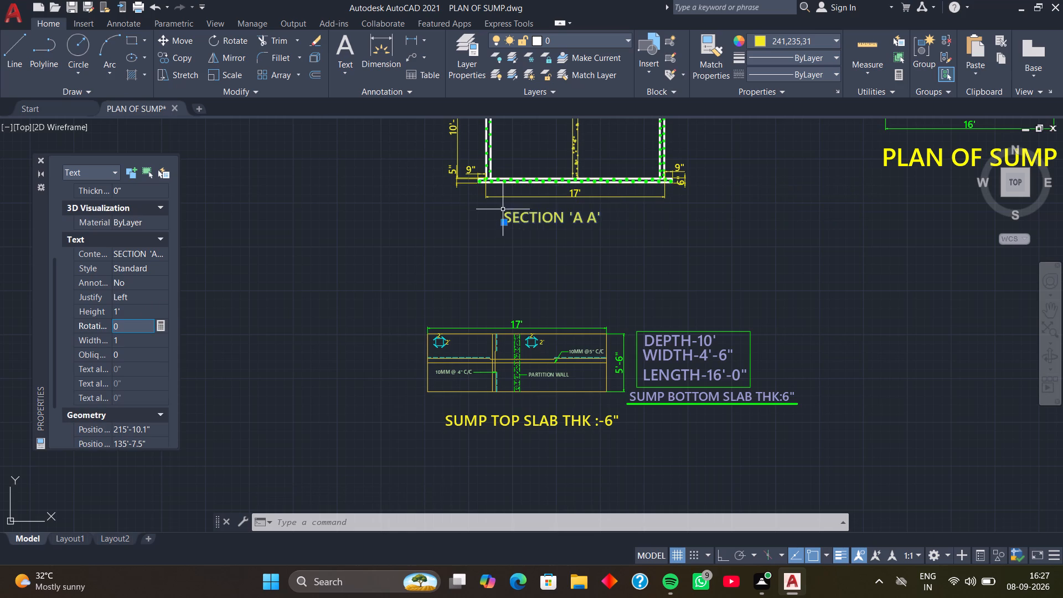
Move the SECTION 'A A' label to sit roughly centred beneath the section's 17' dimension.
scroll(517, 226, "up", 1)
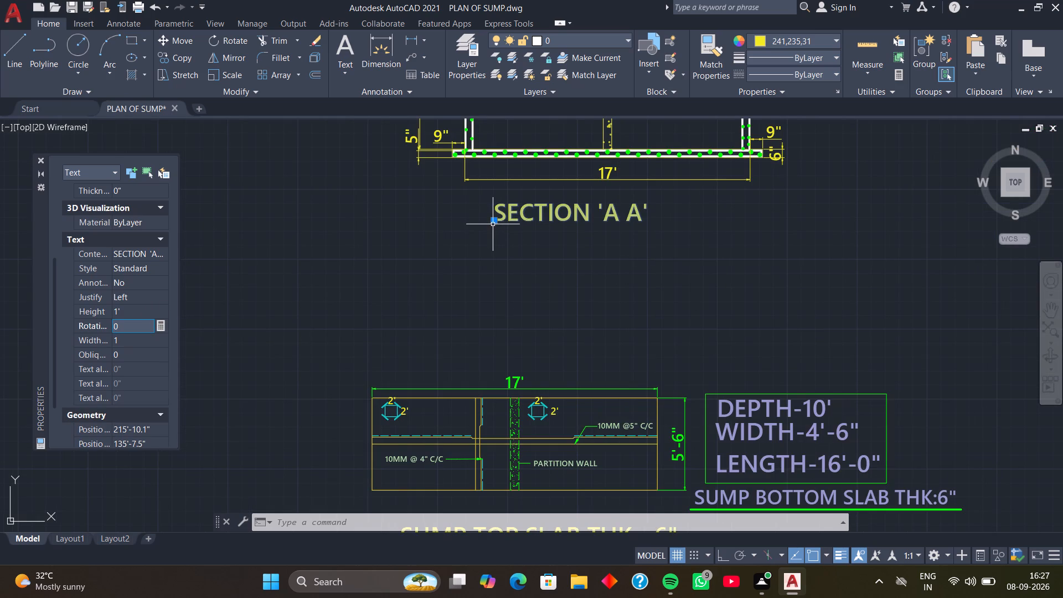
left_click(492, 223)
scroll(536, 213, "up", 1)
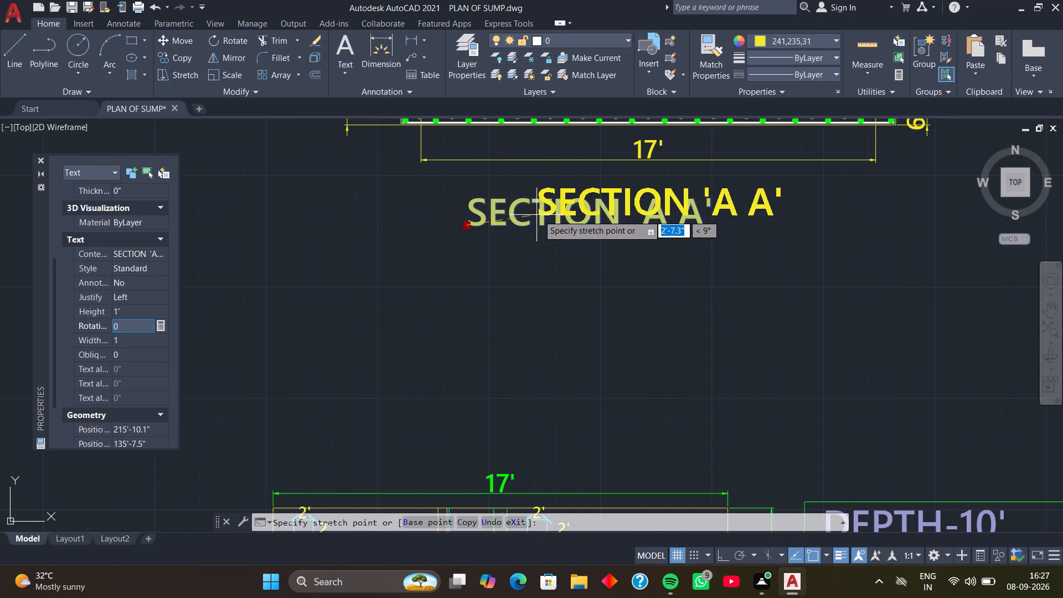
left_click(551, 214)
key("Escape")
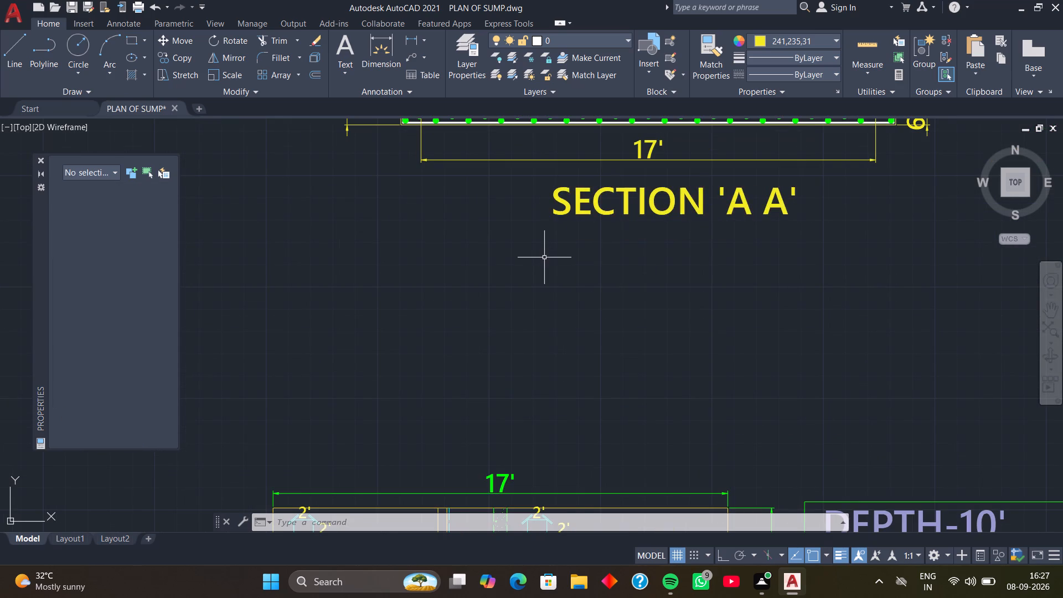
scroll(550, 252, "down", 2)
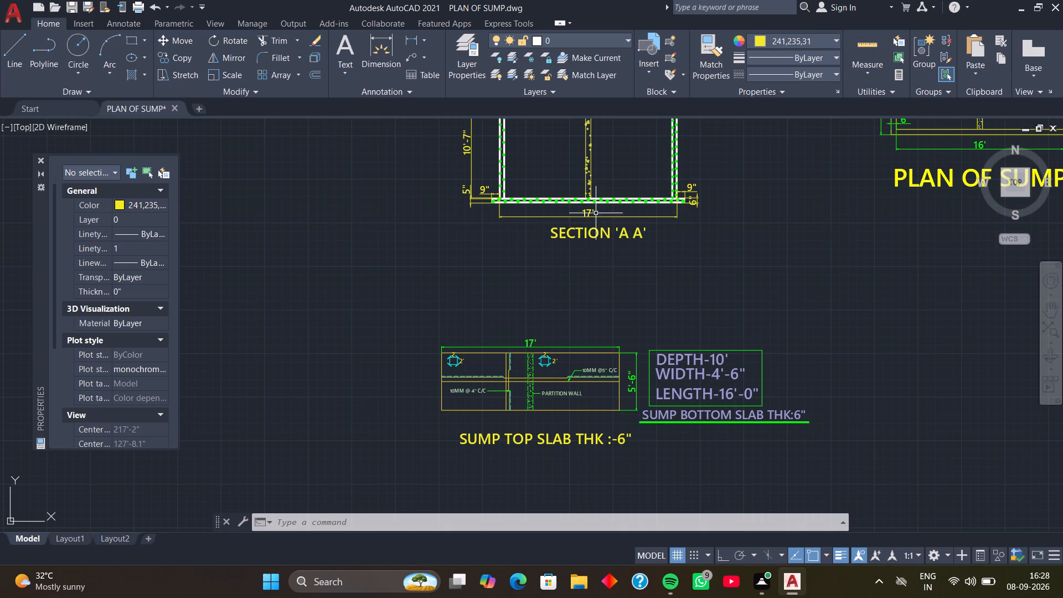
Look over the titled sump section and its surrounding views to check which dimensions are still missing.
scroll(594, 217, "down", 1)
middle_click_drag(608, 223, 591, 248)
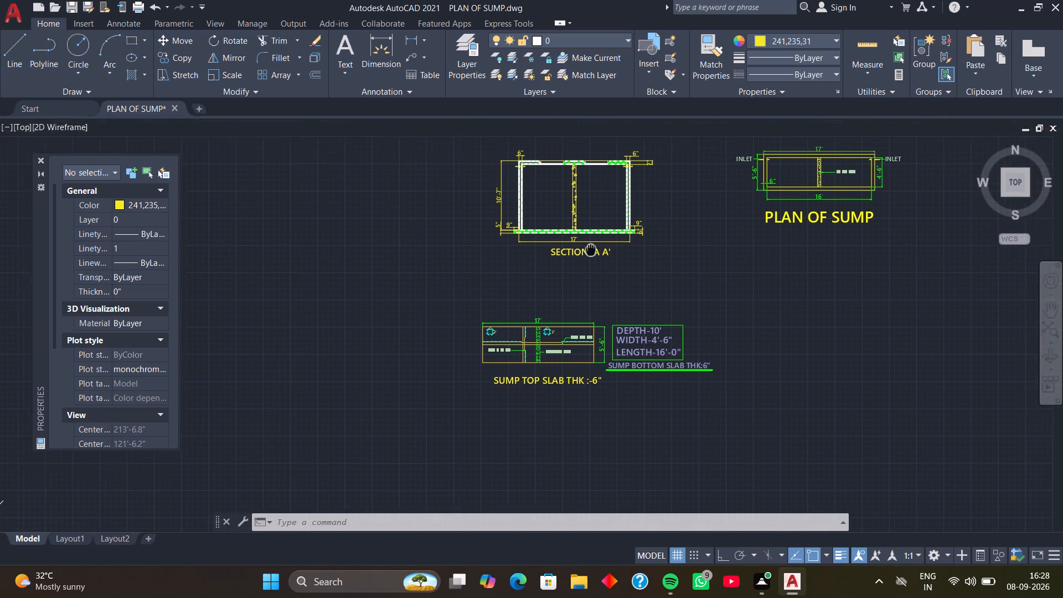
middle_click_drag(586, 255, 579, 268)
scroll(566, 246, "up", 2)
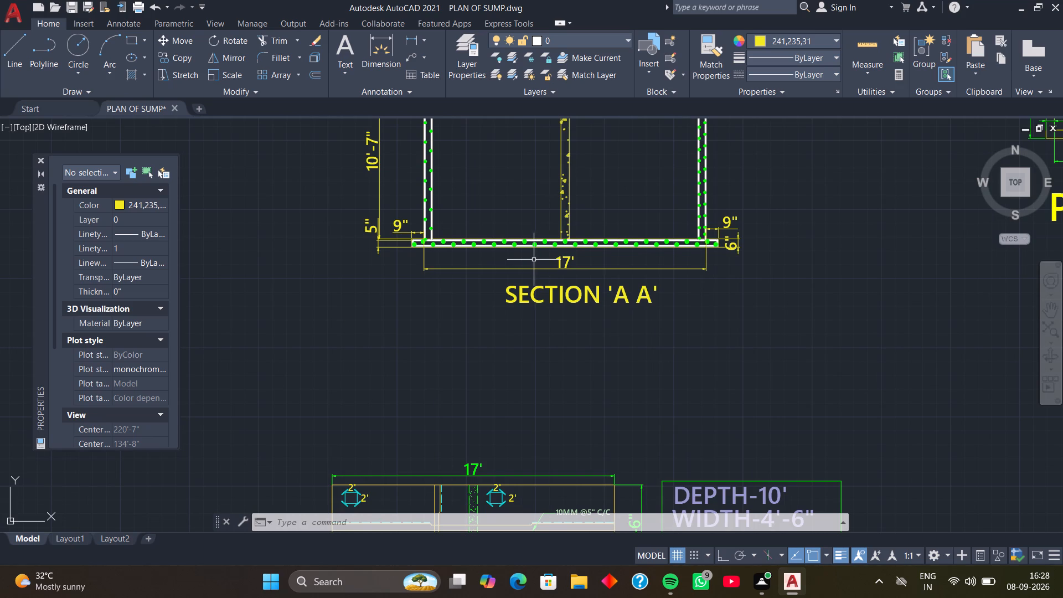
middle_click_drag(513, 210, 506, 265)
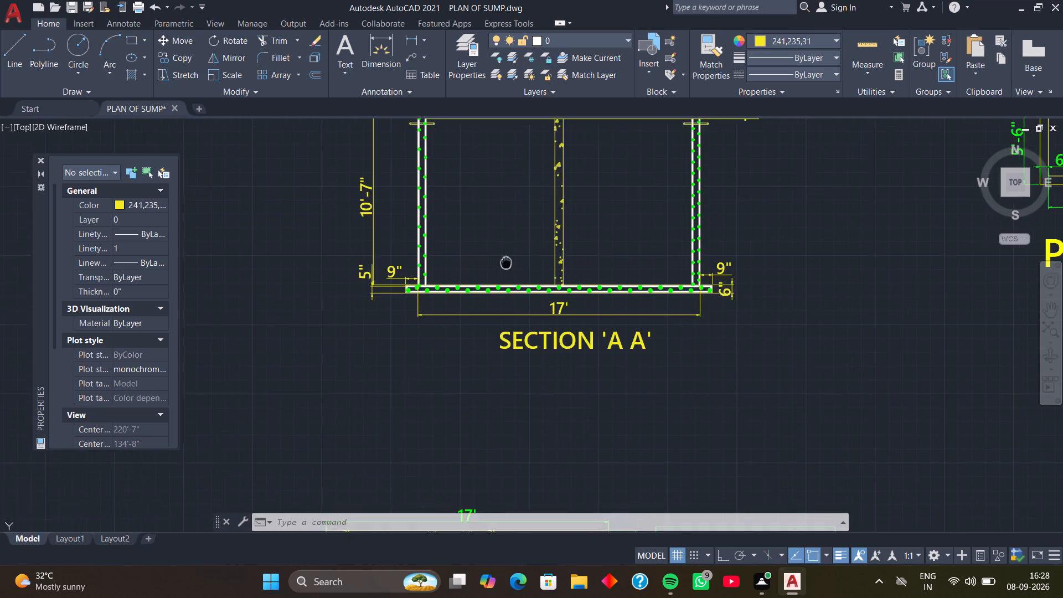
middle_click_drag(506, 265, 506, 266)
middle_click_drag(505, 235, 463, 298)
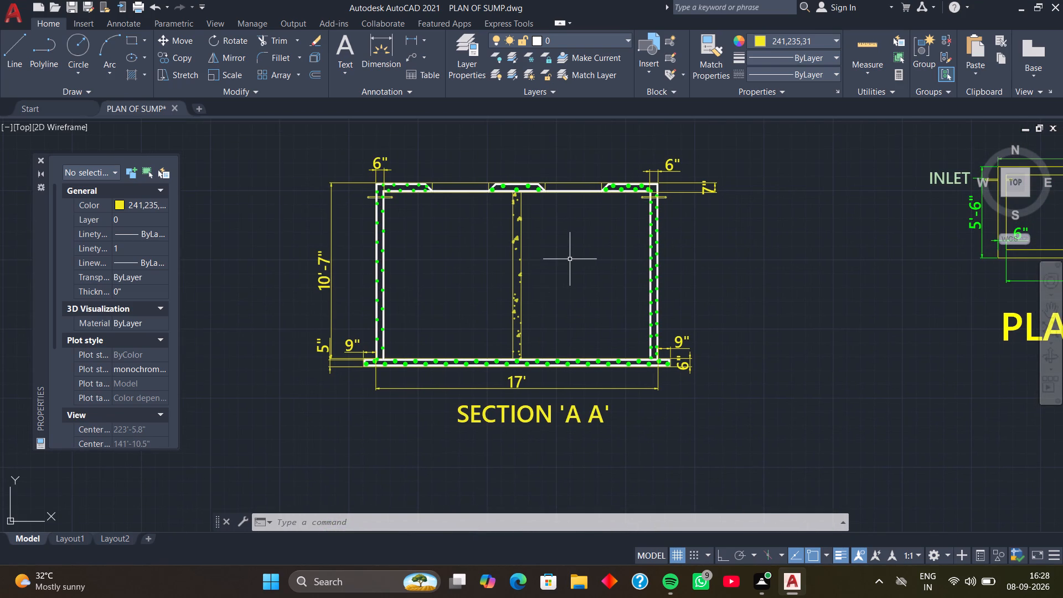
scroll(570, 259, "up", 1)
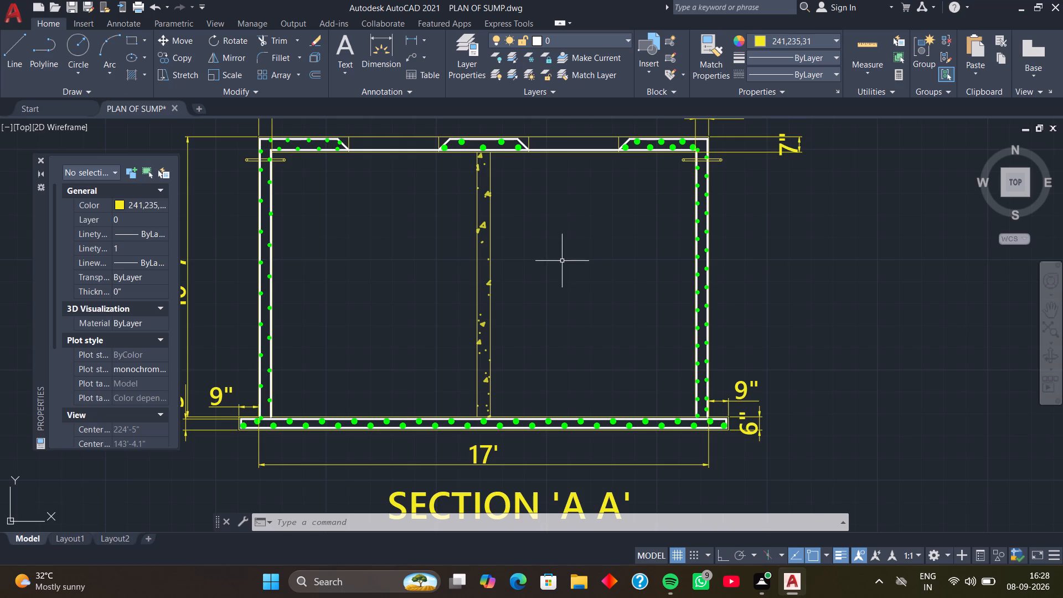
middle_click_drag(555, 264, 540, 313)
middle_click_drag(530, 288, 541, 317)
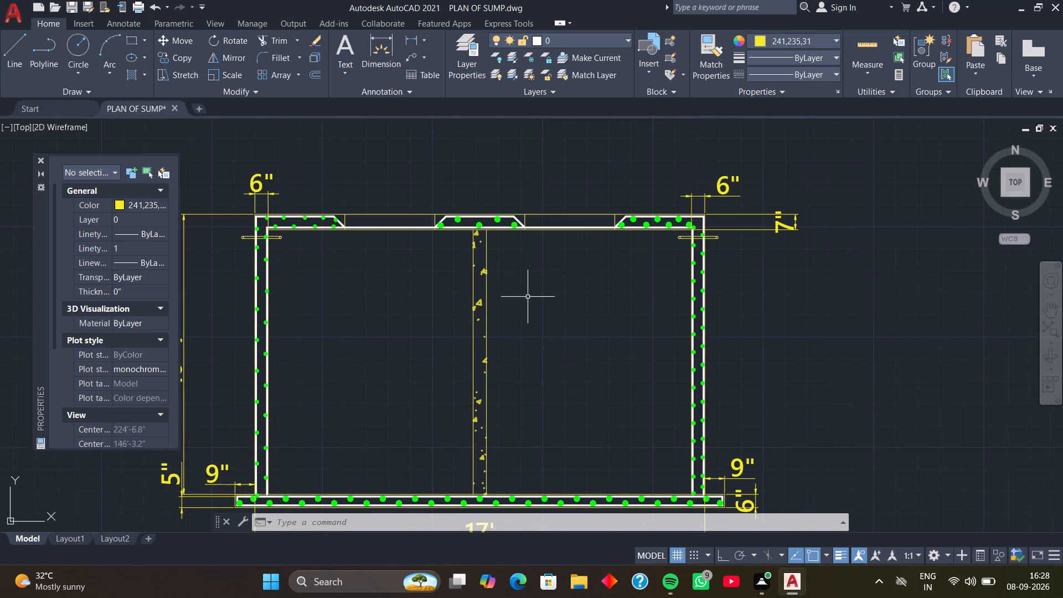
Add a quick dimension for the vertical gap between the top slab's underside and the pipe through the section's right wall.
scroll(528, 297, "up", 3)
middle_click_drag(608, 236, 491, 356)
scroll(640, 259, "down", 2)
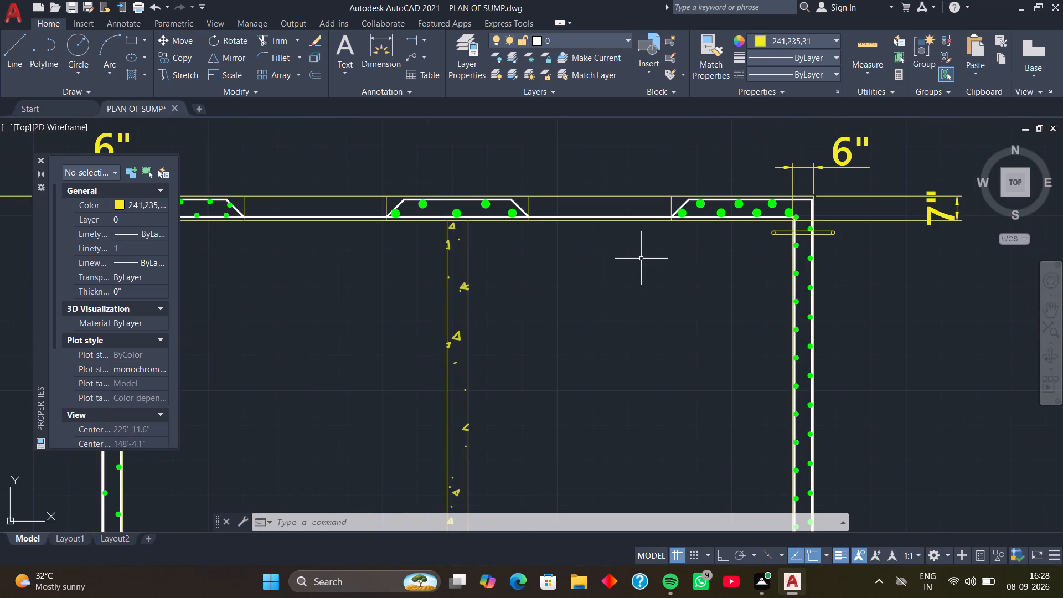
middle_click_drag(674, 251, 586, 288)
scroll(625, 284, "up", 2)
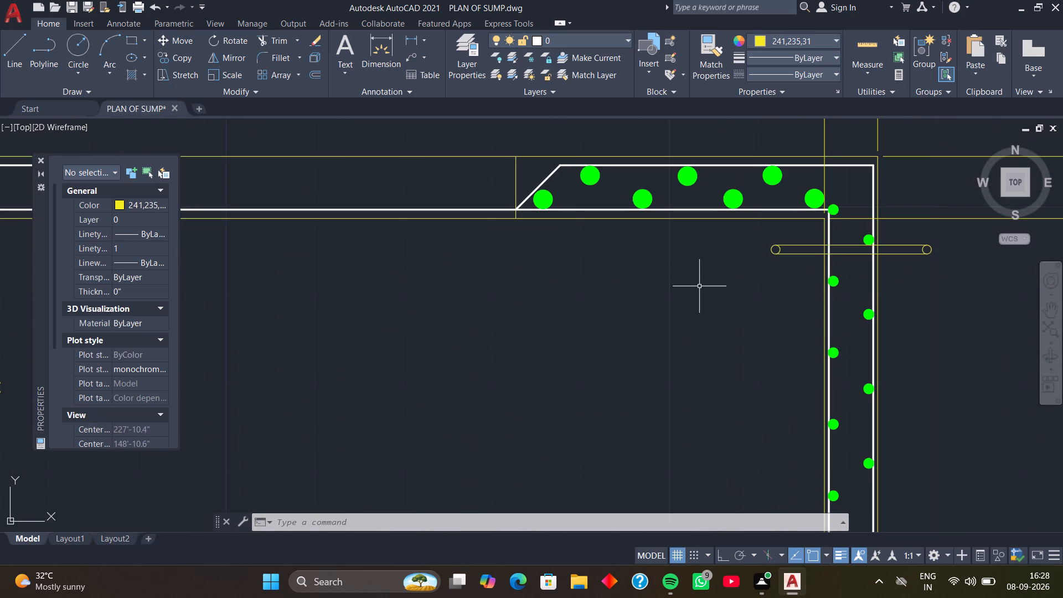
middle_click_drag(712, 287, 656, 281)
key("q")
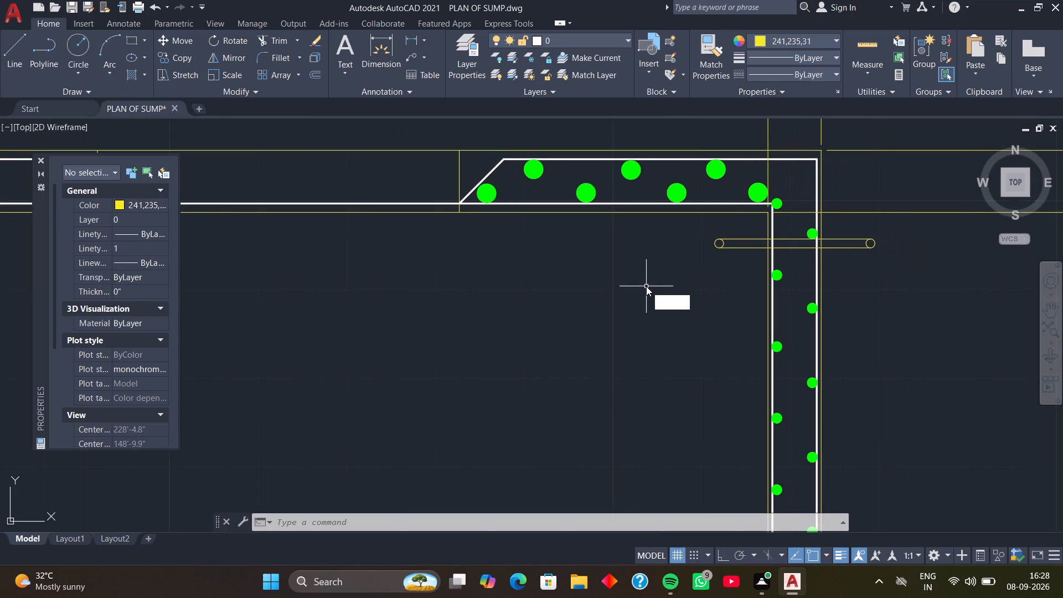
type("D")
key("space")
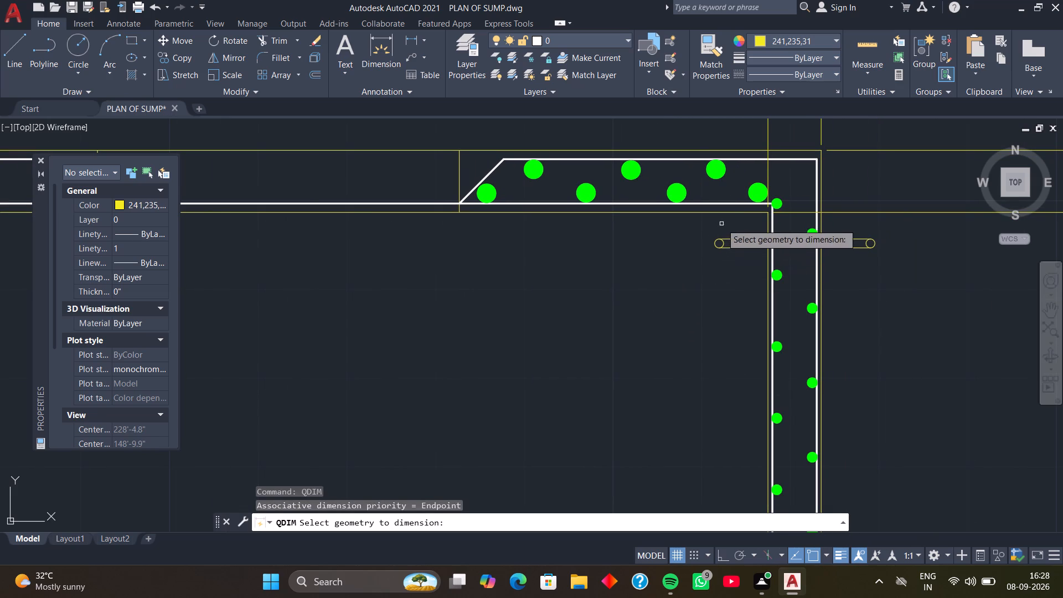
left_click(751, 213)
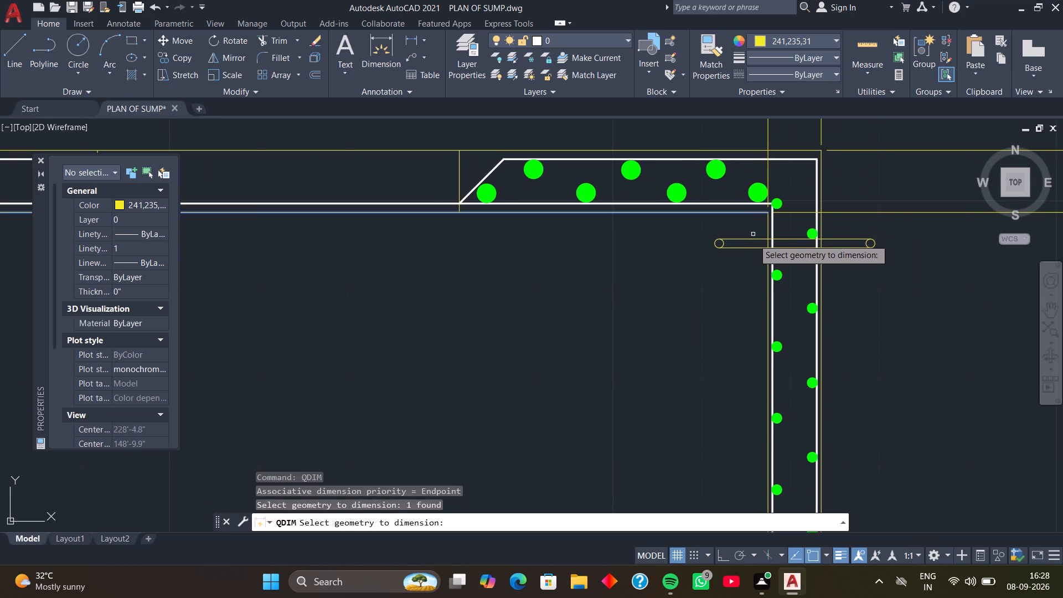
left_click(757, 239)
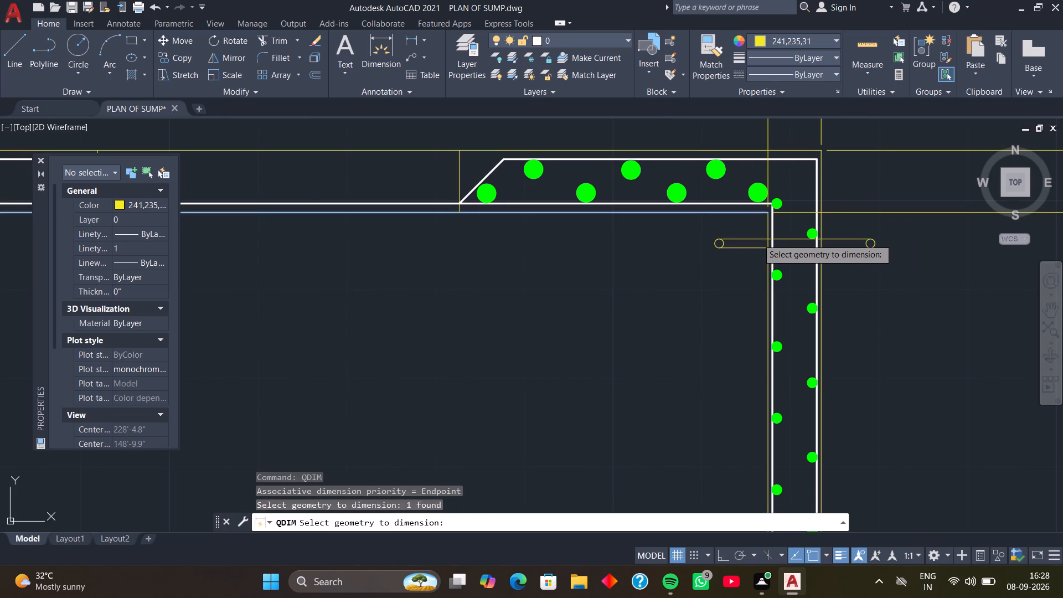
key("Return")
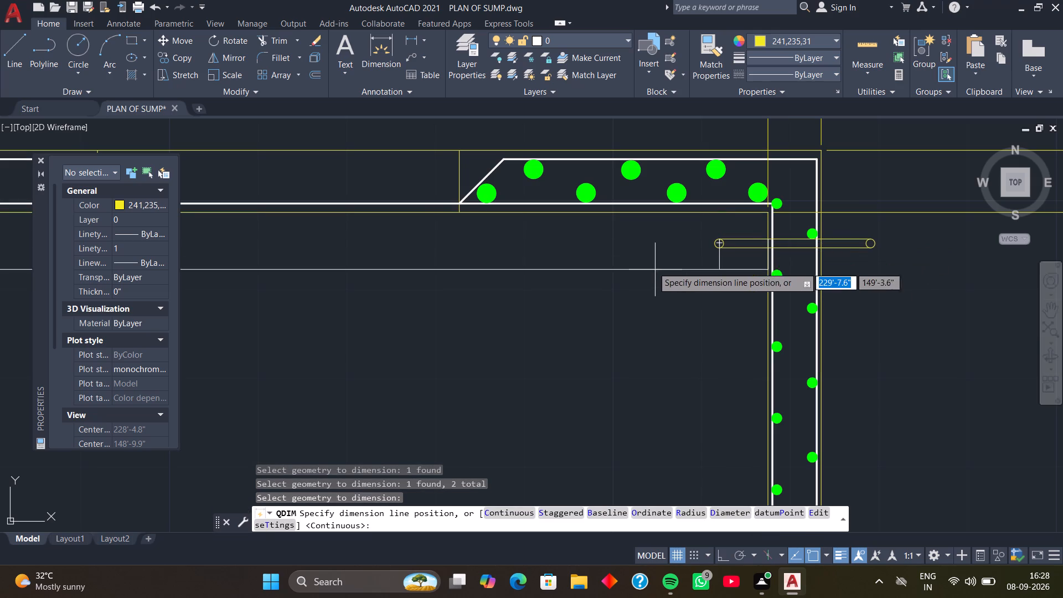
scroll(643, 258, "down", 3)
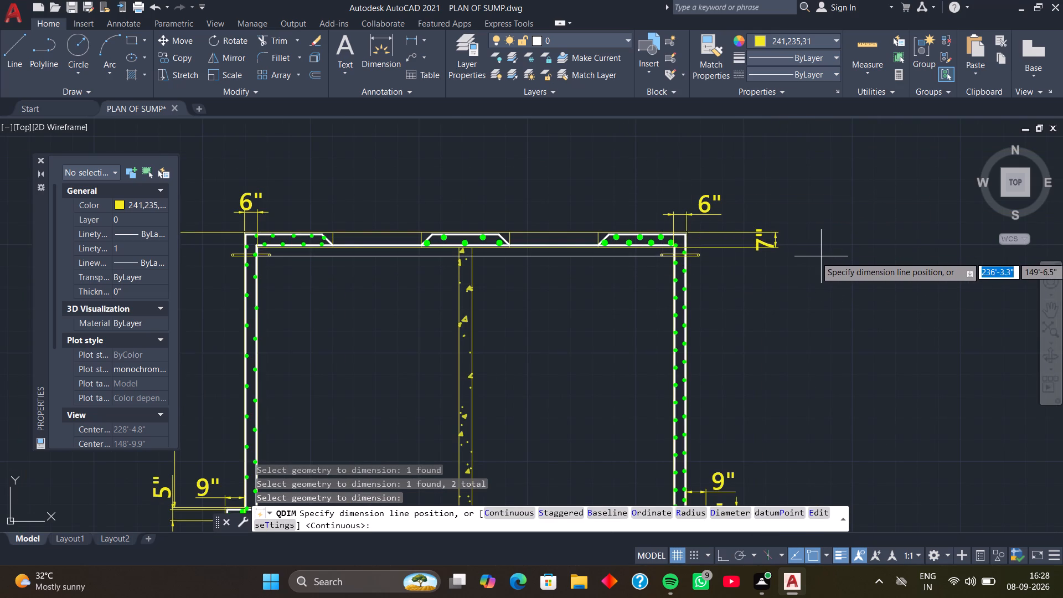
left_click(839, 249)
Move the right pipe-gap dimension in between the wall and the slab-thickness dimension, with its text level with the pipe.
scroll(839, 249, "up", 3)
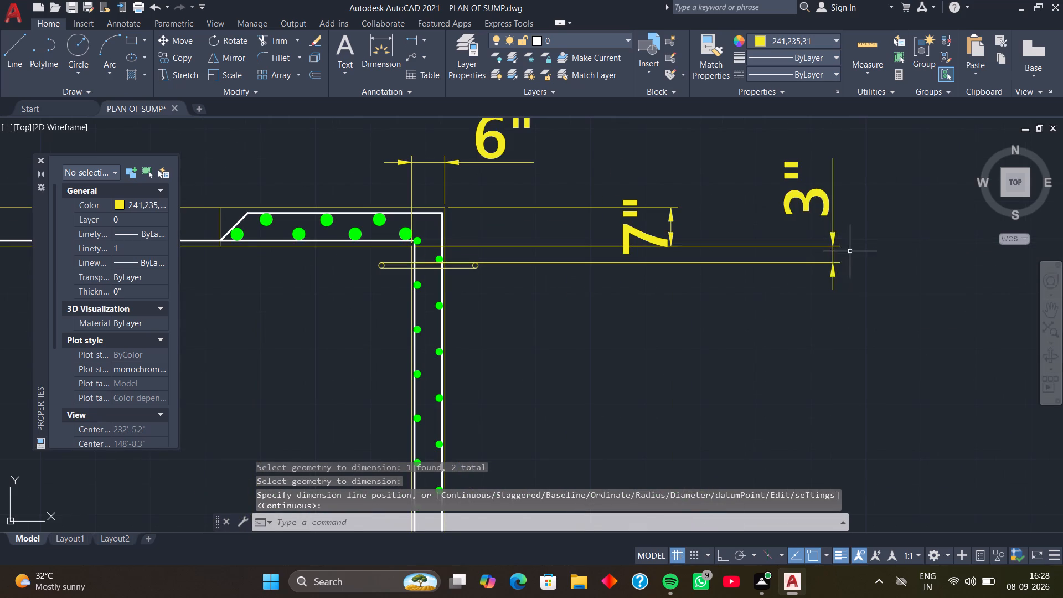
left_click(834, 257)
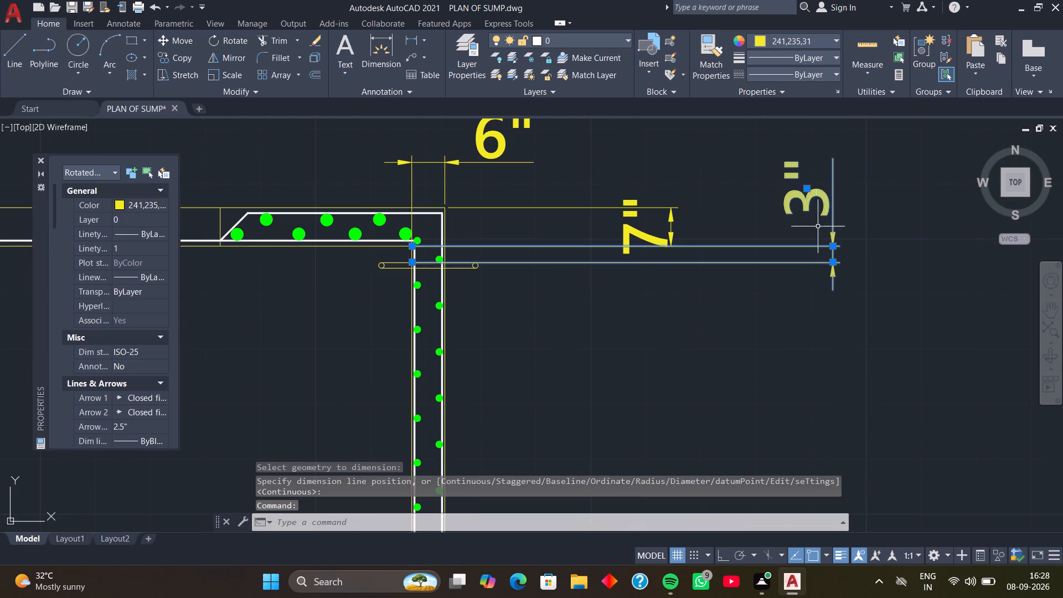
left_click(807, 189)
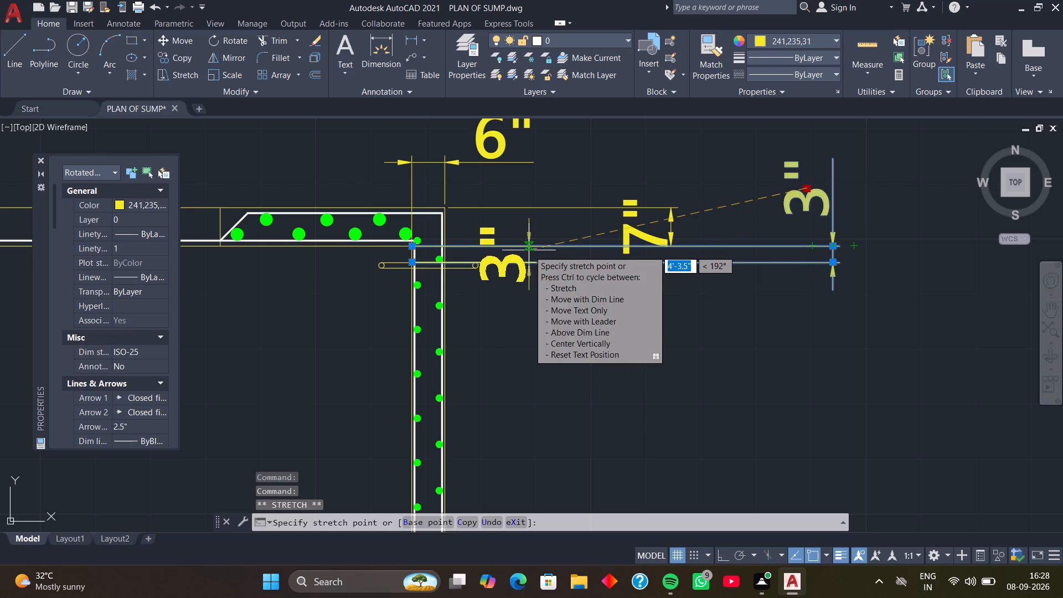
left_click(538, 248)
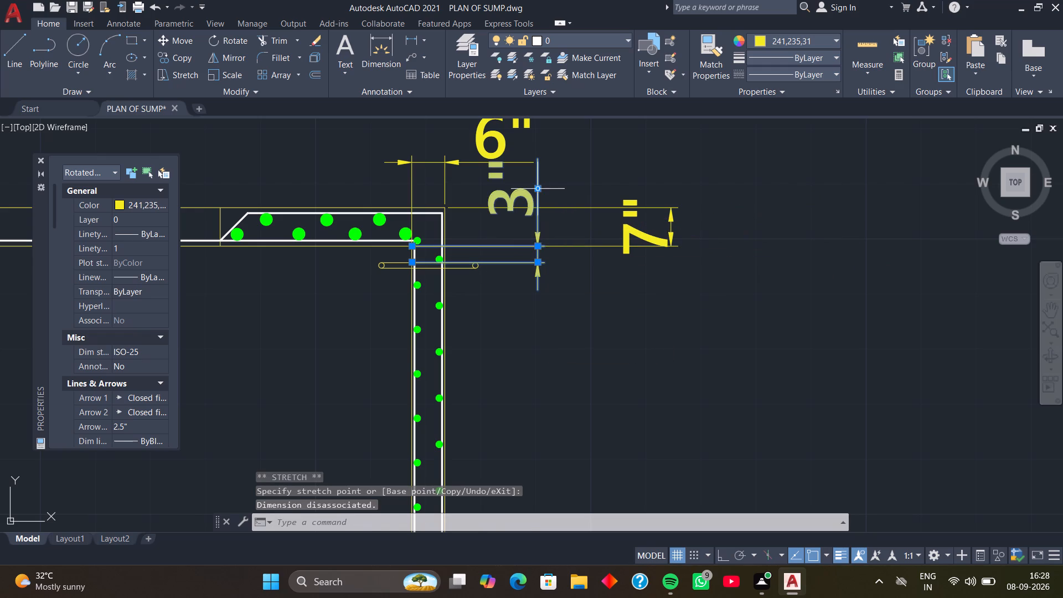
left_click(534, 185)
left_click(529, 255)
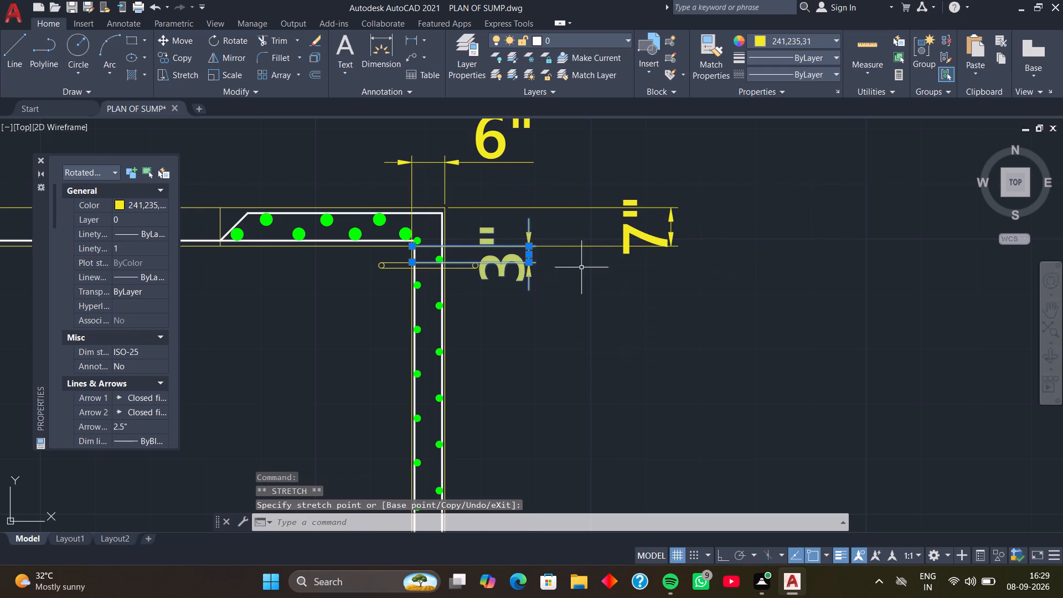
key("Escape")
Add a quick dimension for the vertical gap between the top slab's underside and the left wall's pipe, placed just outside that wall.
scroll(563, 301, "down", 2)
middle_click_drag(617, 306, 640, 281)
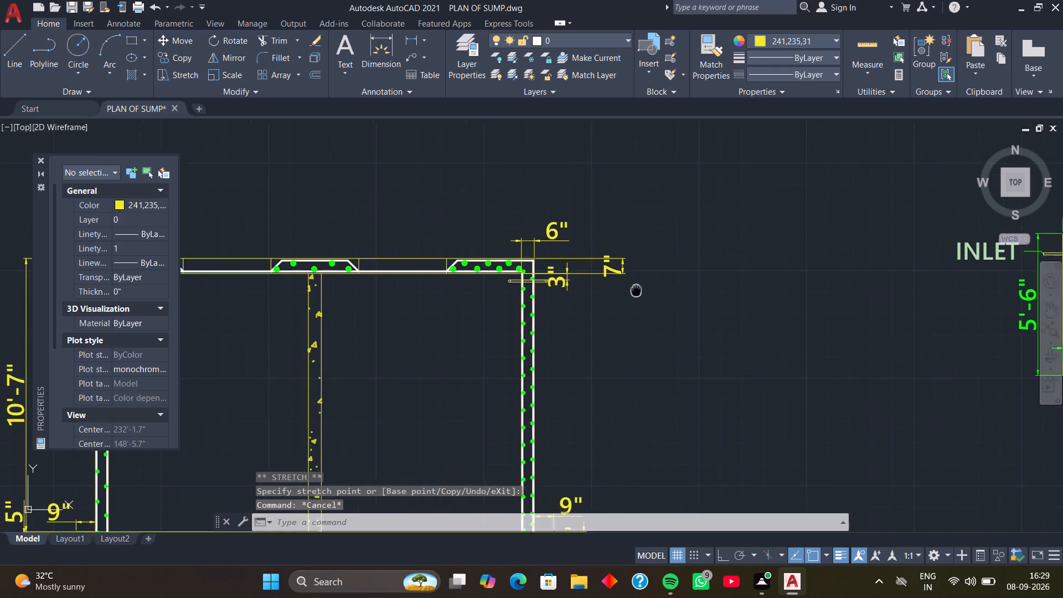
middle_click_drag(640, 281, 691, 158)
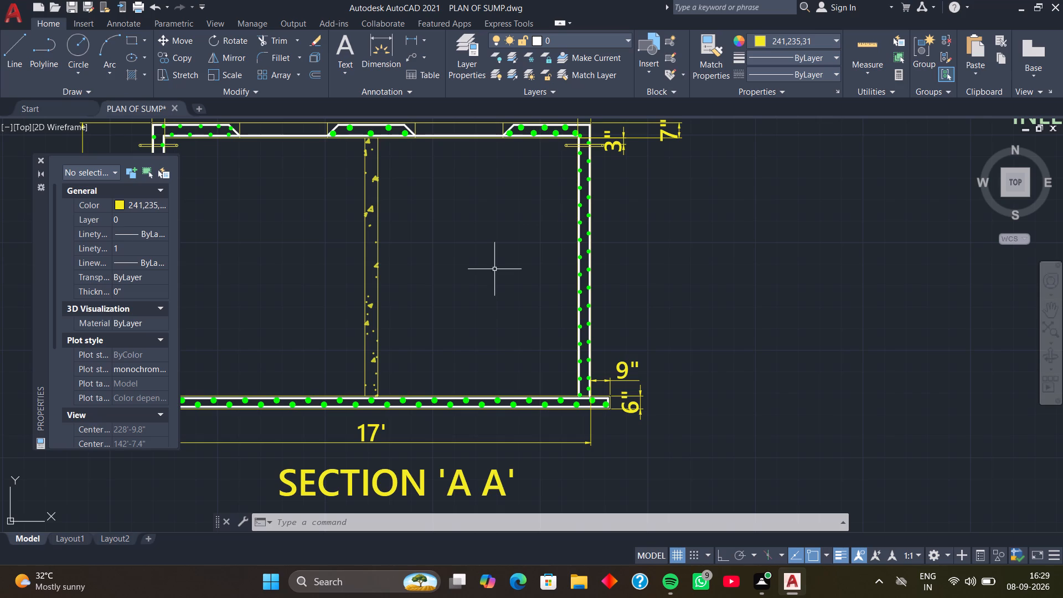
scroll(335, 258, "down", 2)
middle_click_drag(330, 258, 480, 279)
scroll(406, 250, "up", 4)
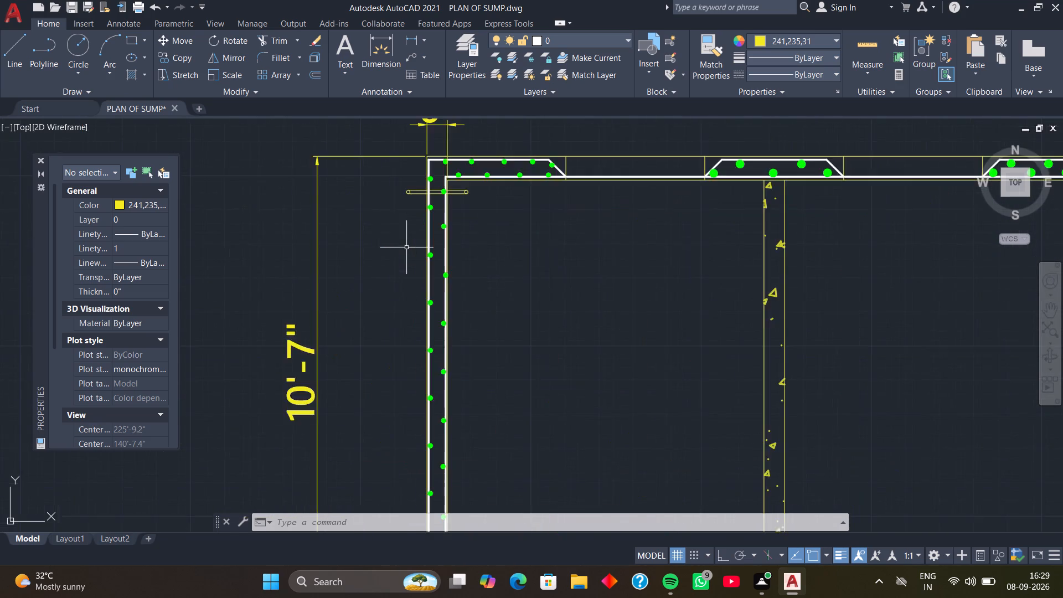
middle_click_drag(488, 187, 496, 277)
scroll(496, 277, "up", 2)
middle_click_drag(491, 277, 490, 277)
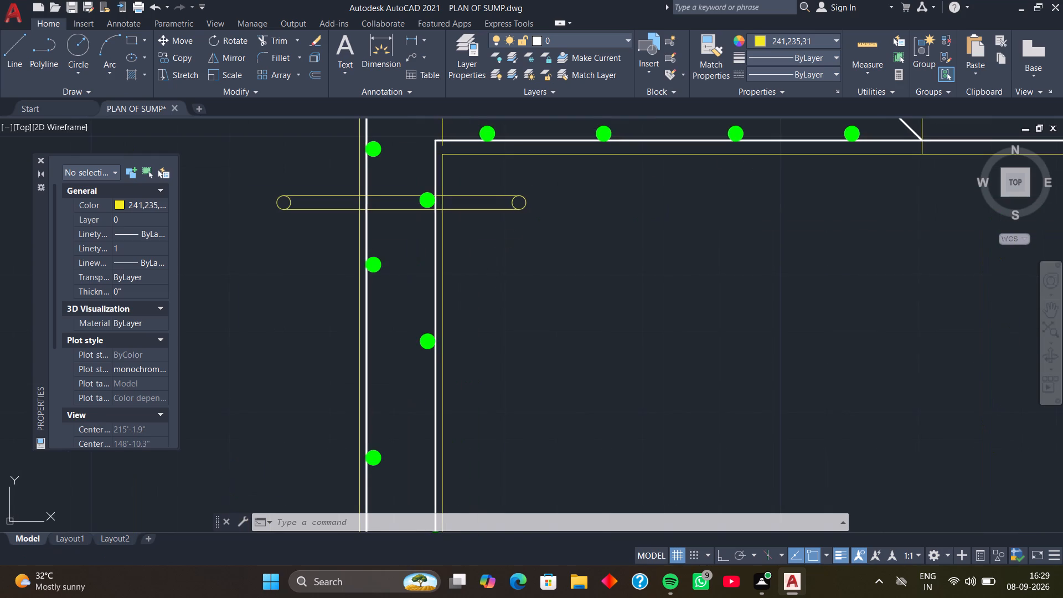
middle_click_drag(490, 277, 484, 346)
type("QD")
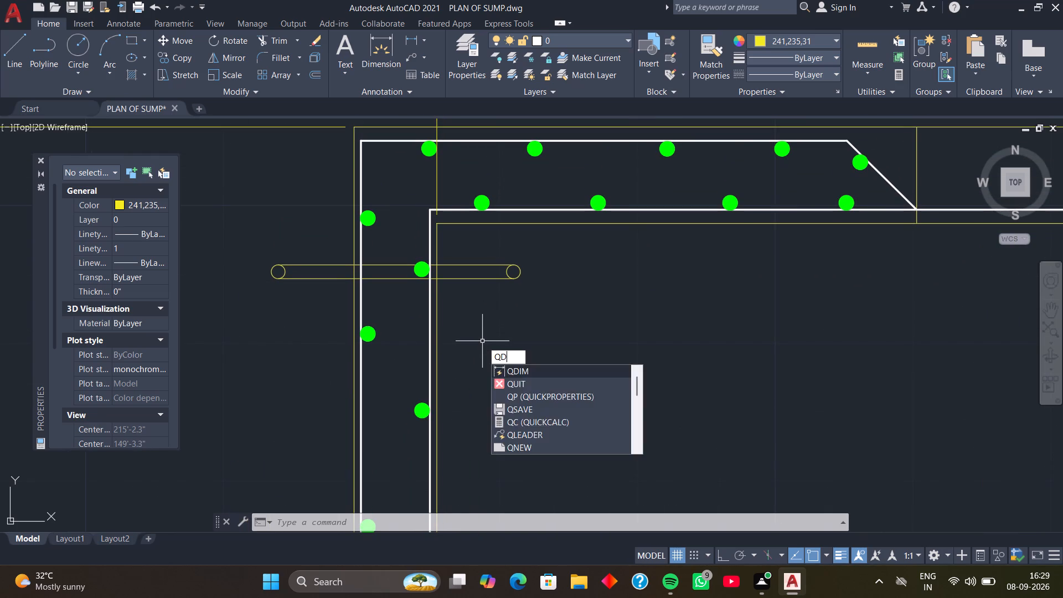
key("space")
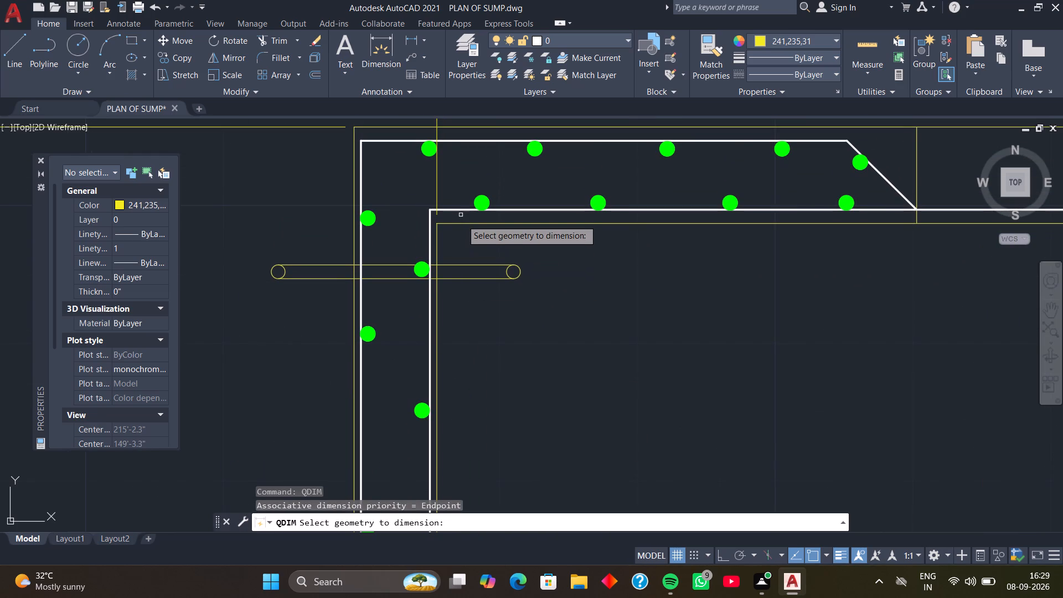
left_click(463, 224)
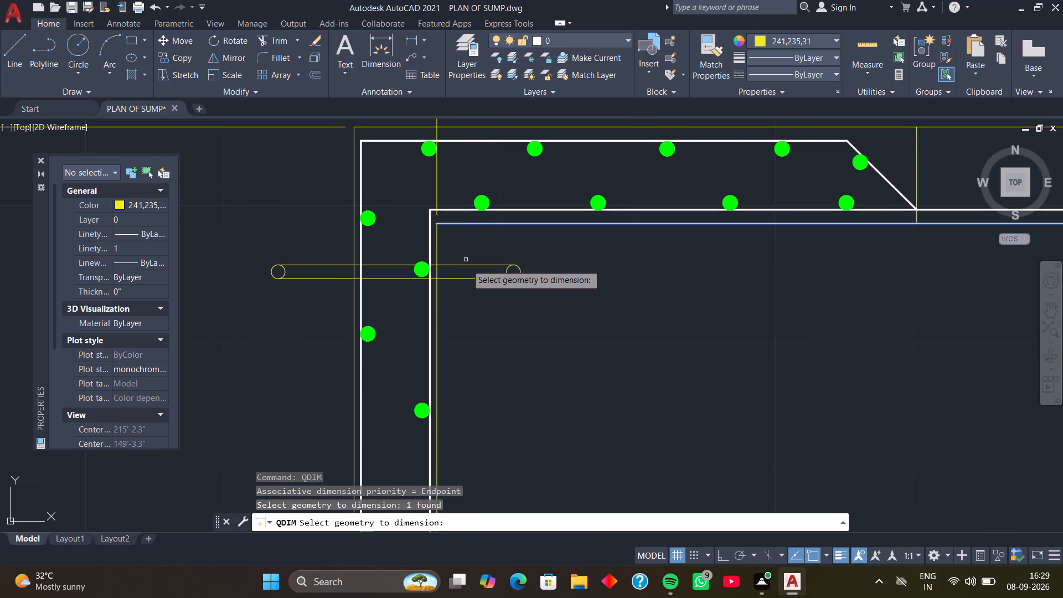
left_click(466, 265)
key("Return")
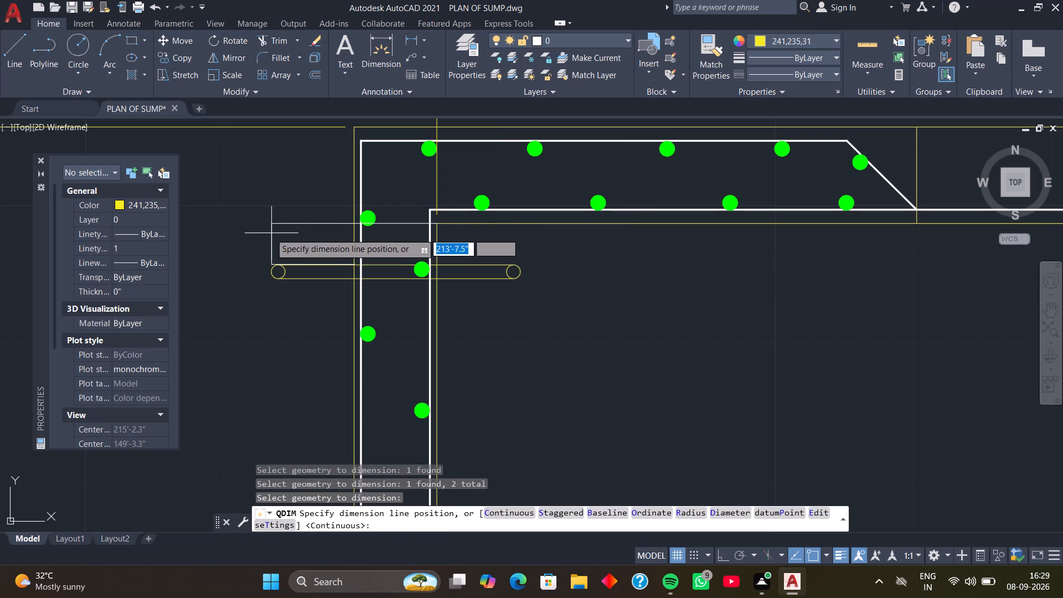
scroll(262, 238, "down", 2)
middle_click_drag(251, 239, 380, 241)
left_click(348, 238)
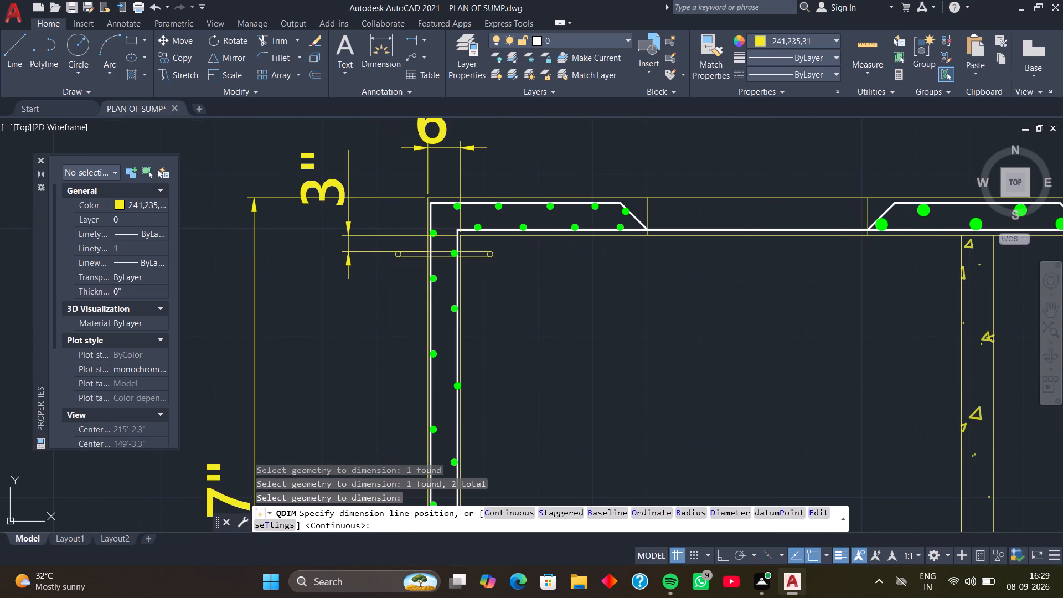
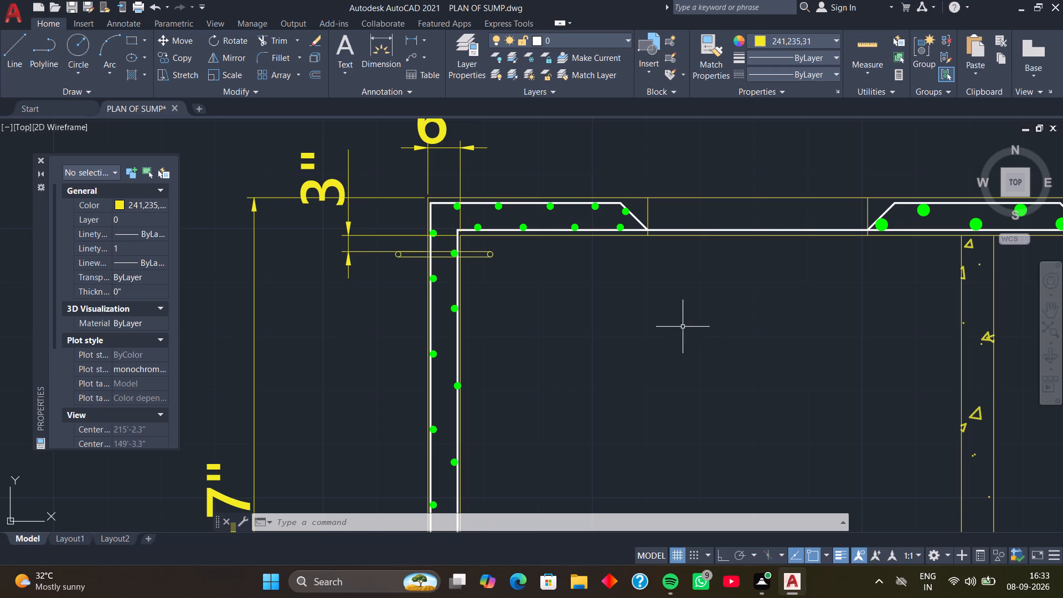
Examine section A A as a whole, including its top slab, walls and existing dimensions, alongside the neighbouring sump drawings.
scroll(706, 297, "down", 2)
middle_click_drag(708, 299, 568, 226)
scroll(584, 244, "down", 2)
middle_click_drag(582, 237, 536, 219)
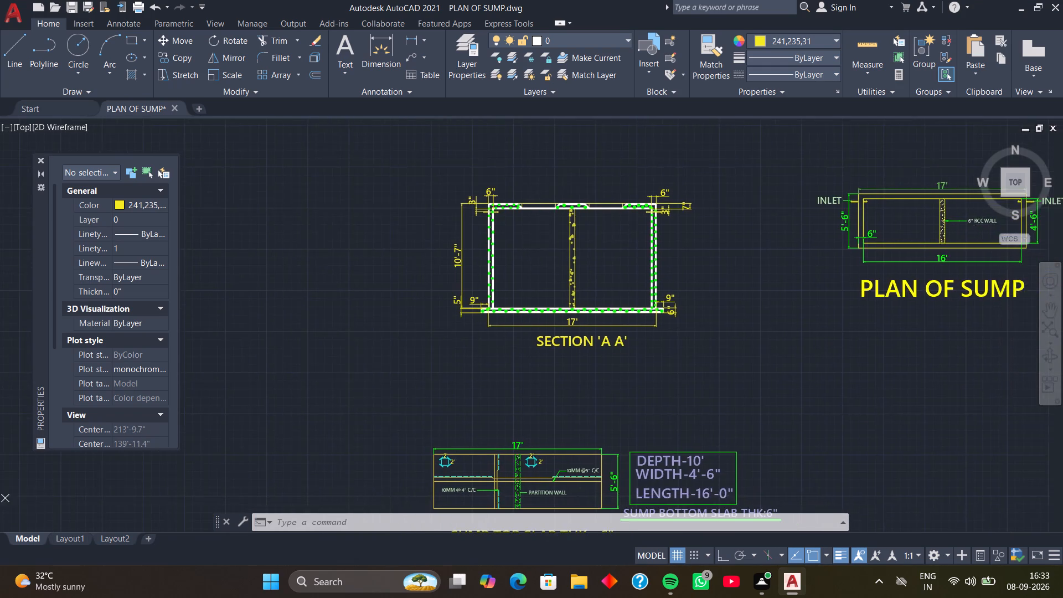
scroll(569, 274, "up", 2)
middle_click(612, 302)
middle_click(612, 302)
middle_click_drag(611, 302, 561, 271)
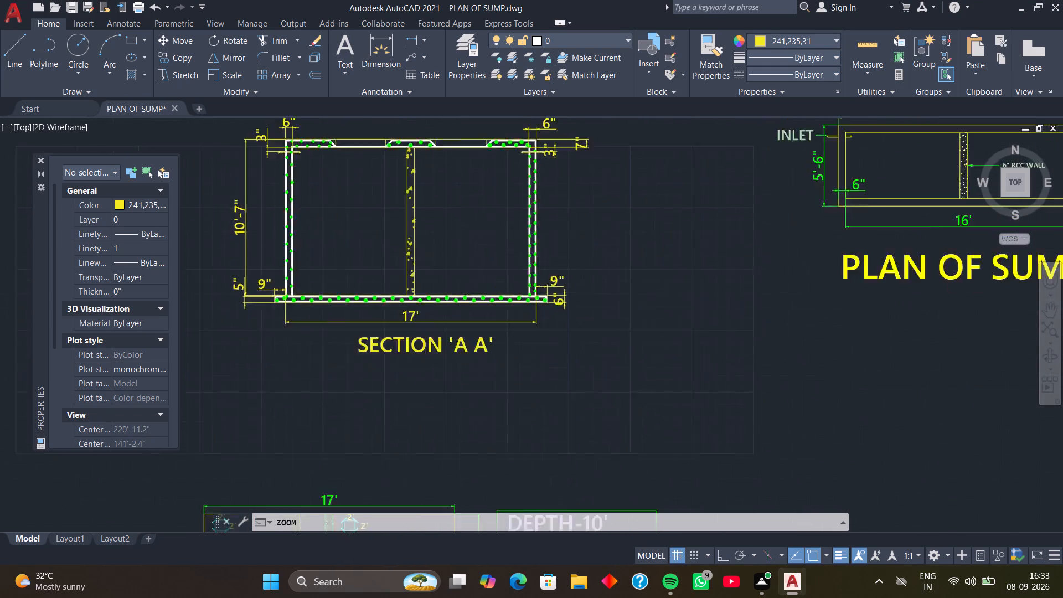
scroll(508, 240, "down", 1)
middle_click_drag(496, 239, 582, 315)
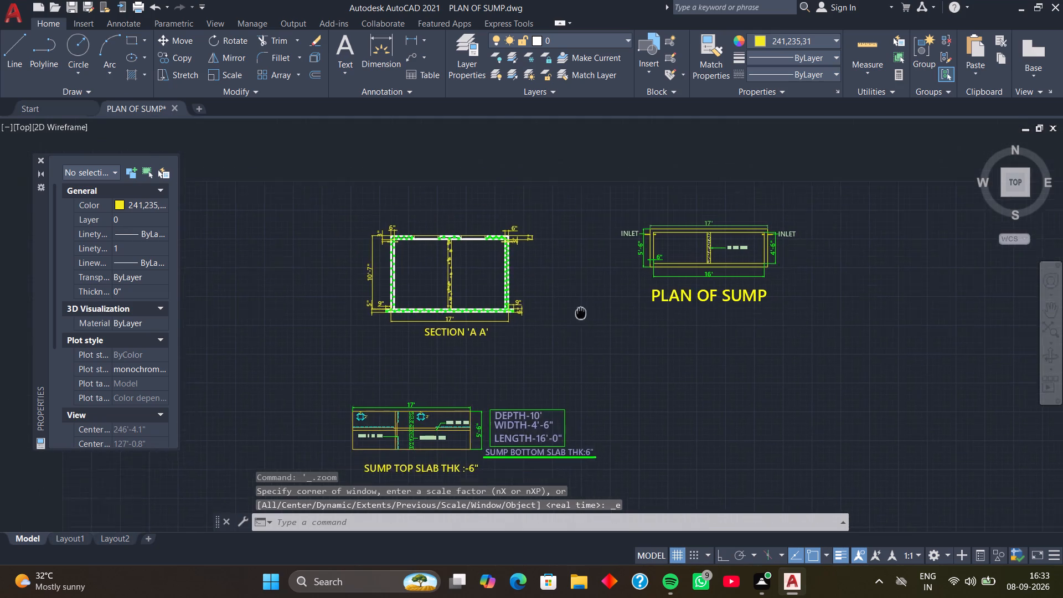
middle_click_drag(582, 315, 591, 323)
scroll(497, 272, "up", 3)
middle_click_drag(494, 230, 560, 323)
scroll(513, 257, "up", 1)
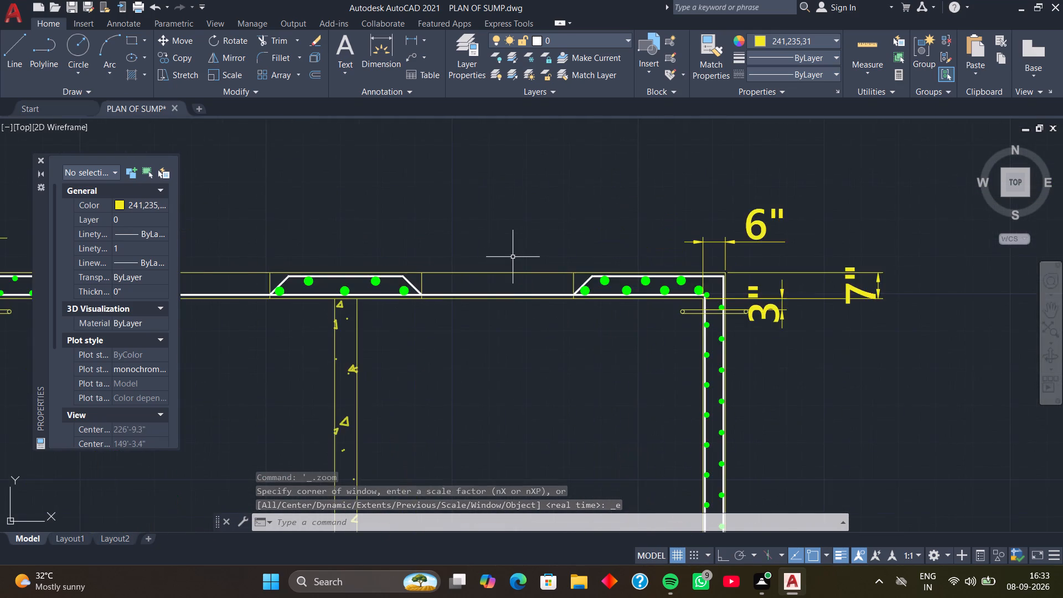
scroll(513, 257, "down", 2)
middle_click_drag(486, 243, 525, 248)
middle_click_drag(533, 248, 566, 244)
middle_click_drag(495, 235, 510, 230)
scroll(505, 233, "up", 1)
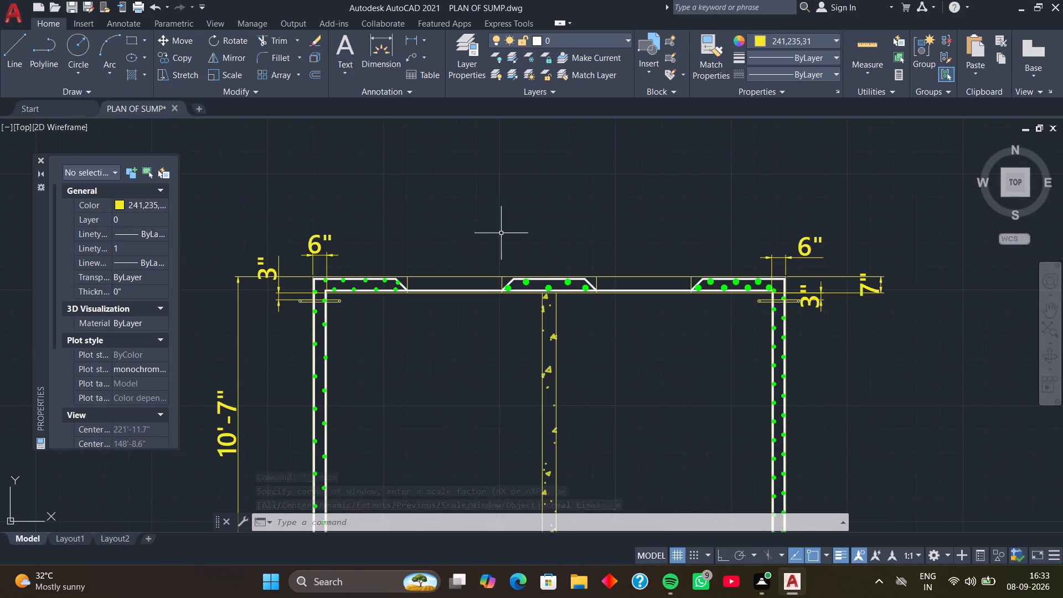
scroll(474, 251, "down", 1)
middle_click_drag(482, 240, 493, 206)
middle_click_drag(493, 234, 528, 230)
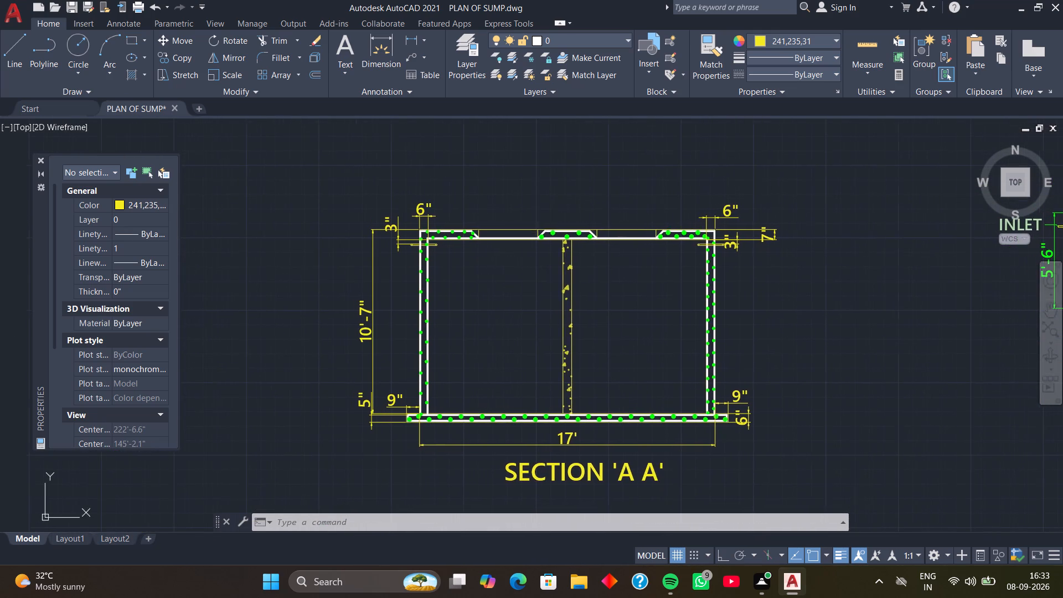
middle_click_drag(481, 274, 533, 263)
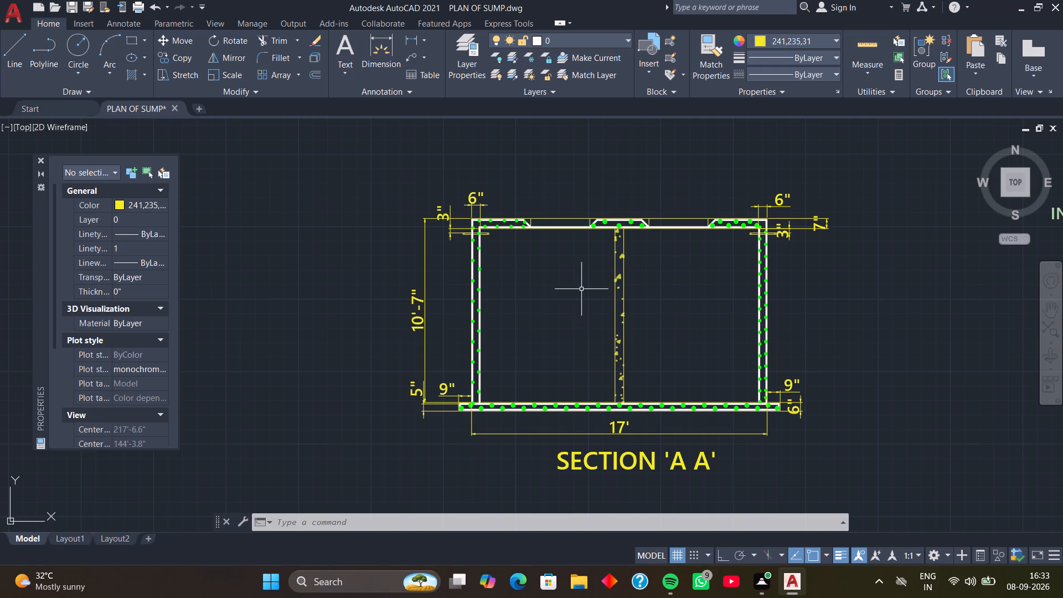
Examine the upper-left corner of section A A where the small pipe passes through the wall below the top slab.
scroll(533, 303, "up", 2)
middle_click_drag(538, 277, 615, 299)
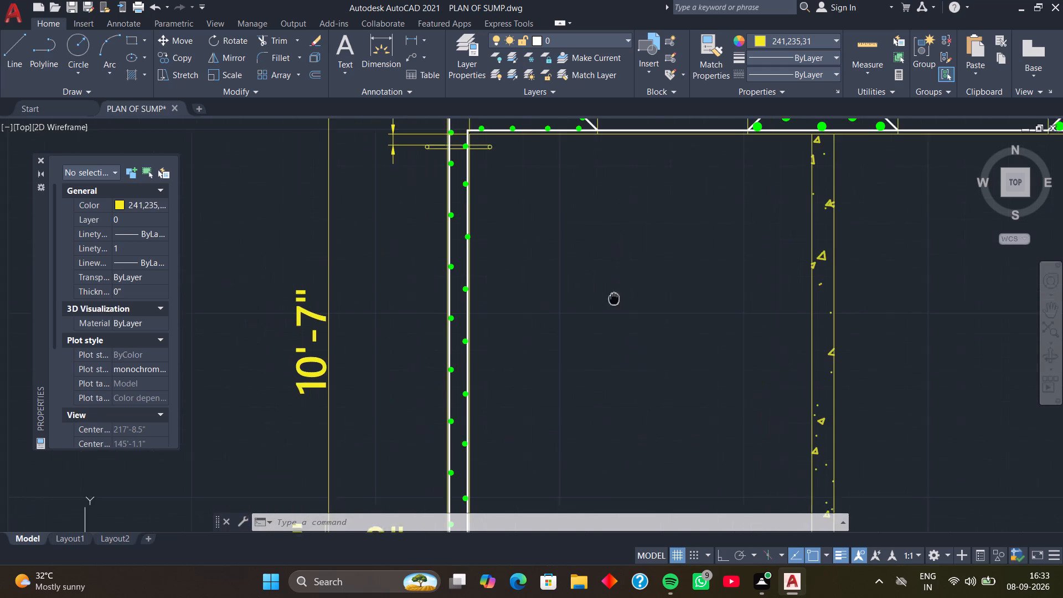
middle_click_drag(615, 299, 621, 303)
middle_click_drag(573, 272, 617, 337)
middle_click_drag(589, 304, 650, 362)
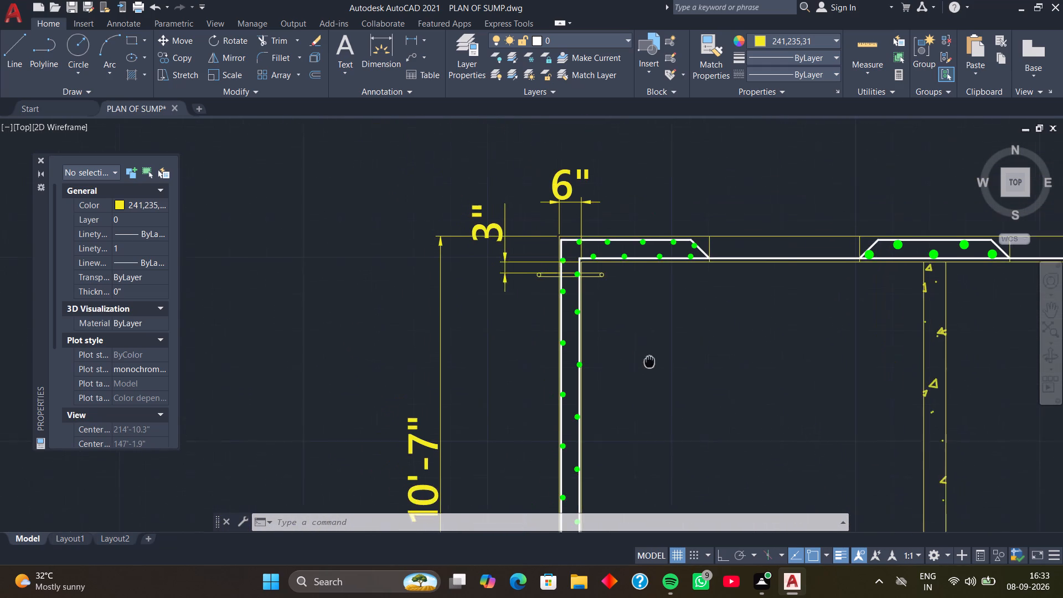
middle_click_drag(650, 362, 655, 367)
scroll(563, 296, "up", 3)
scroll(730, 293, "down", 2)
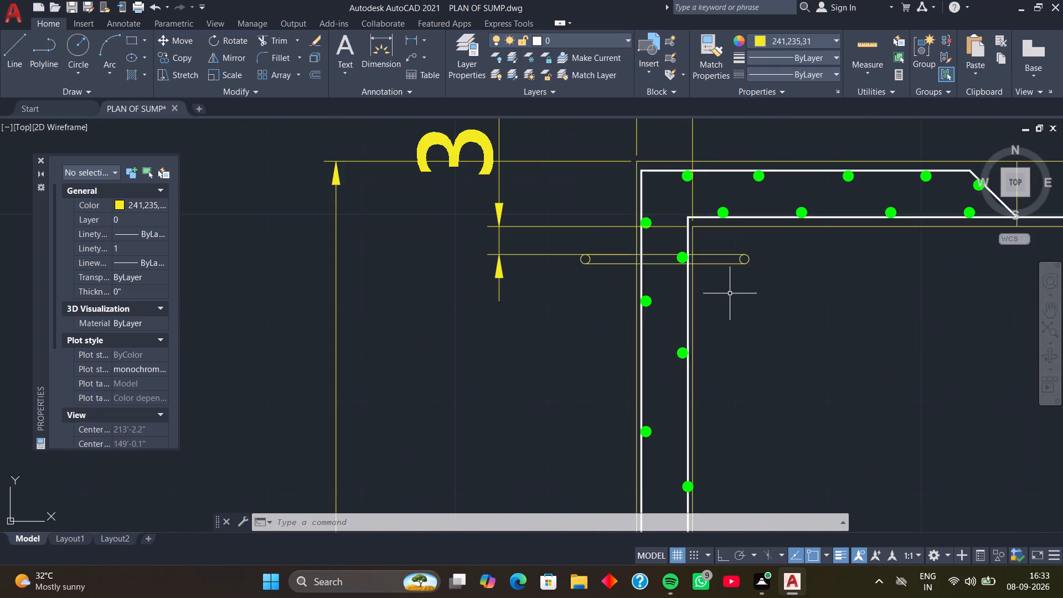
middle_click_drag(732, 295, 631, 346)
scroll(642, 336, "up", 2)
middle_click_drag(631, 327, 649, 370)
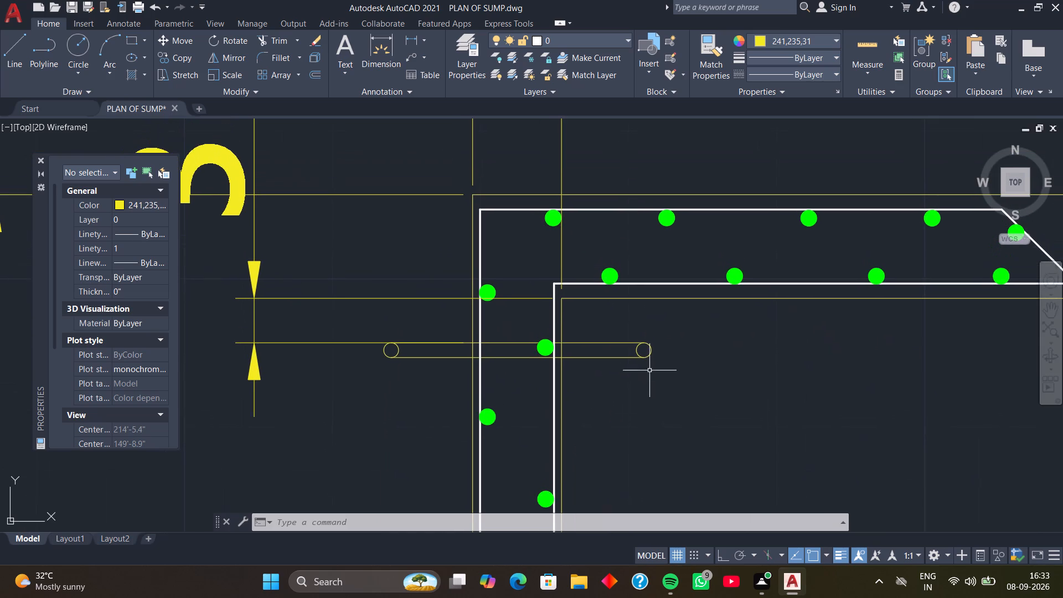
scroll(660, 355, "down", 1)
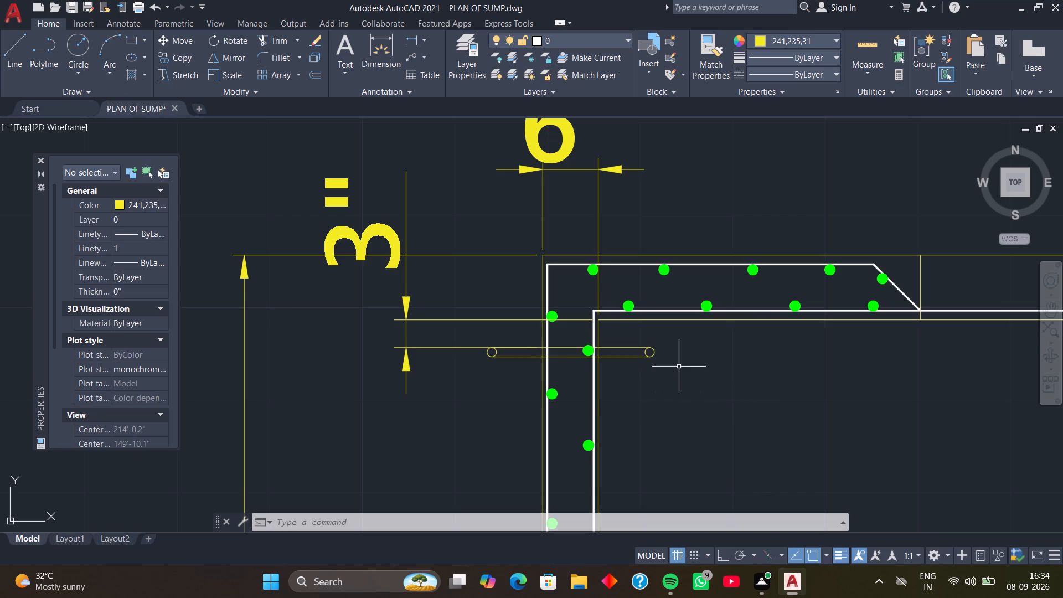
scroll(676, 363, "down", 1)
middle_click_drag(685, 372, 642, 361)
scroll(641, 360, "down", 1)
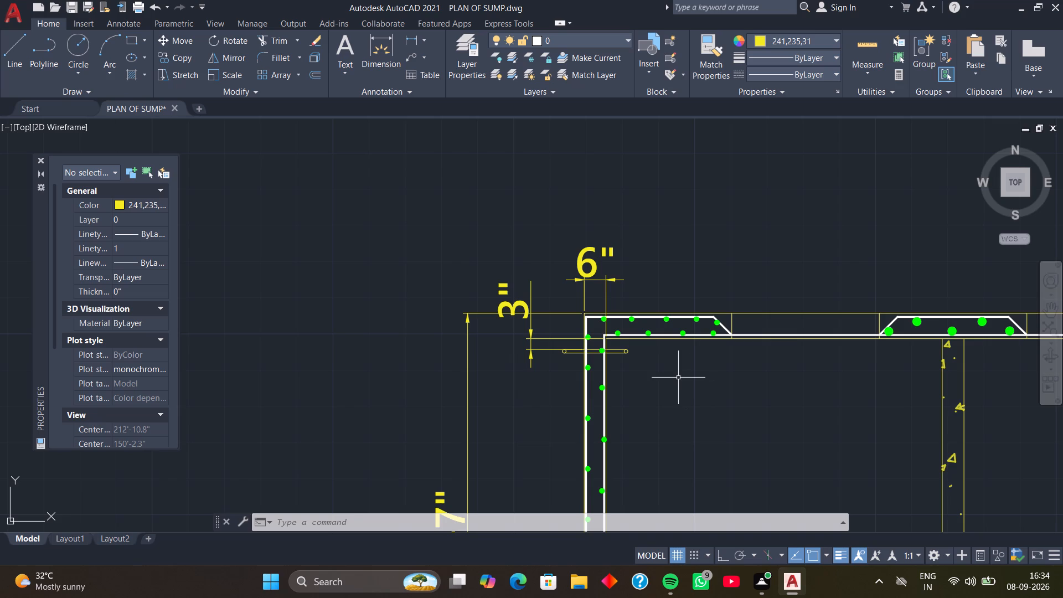
scroll(643, 367, "up", 2)
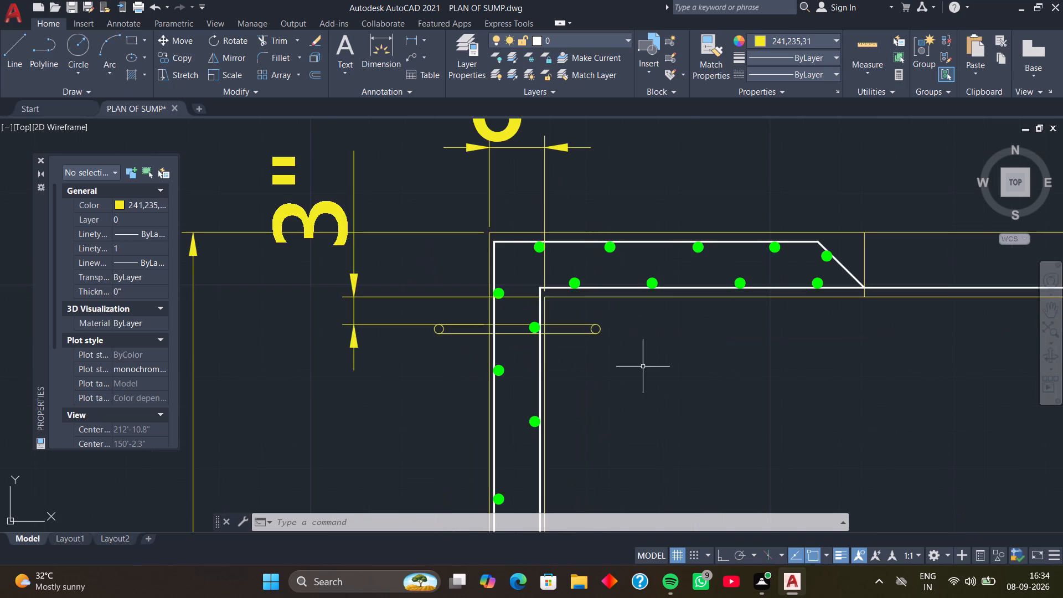
middle_click_drag(622, 353, 617, 383)
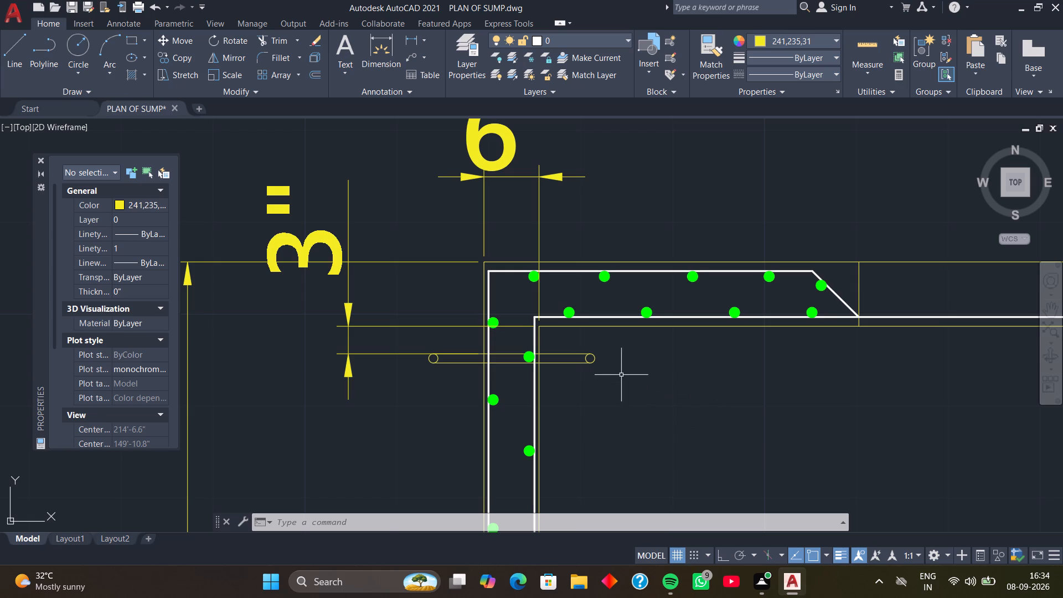
Add a multileader with the text INTEL from the outer end of the pipe through section A A's left wall.
scroll(638, 393, "down", 1)
type("ML")
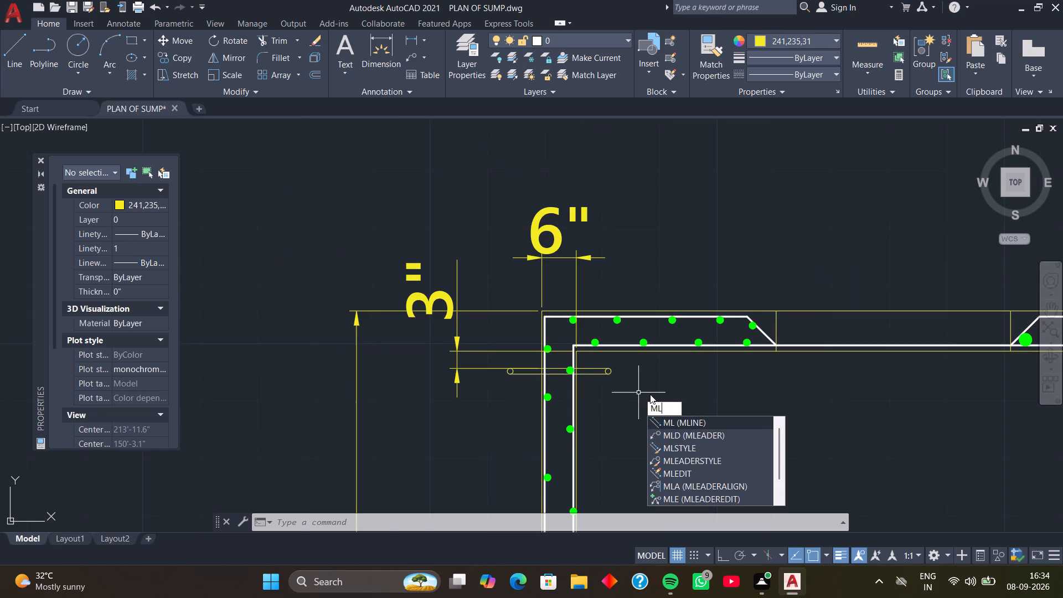
key("d")
key("space")
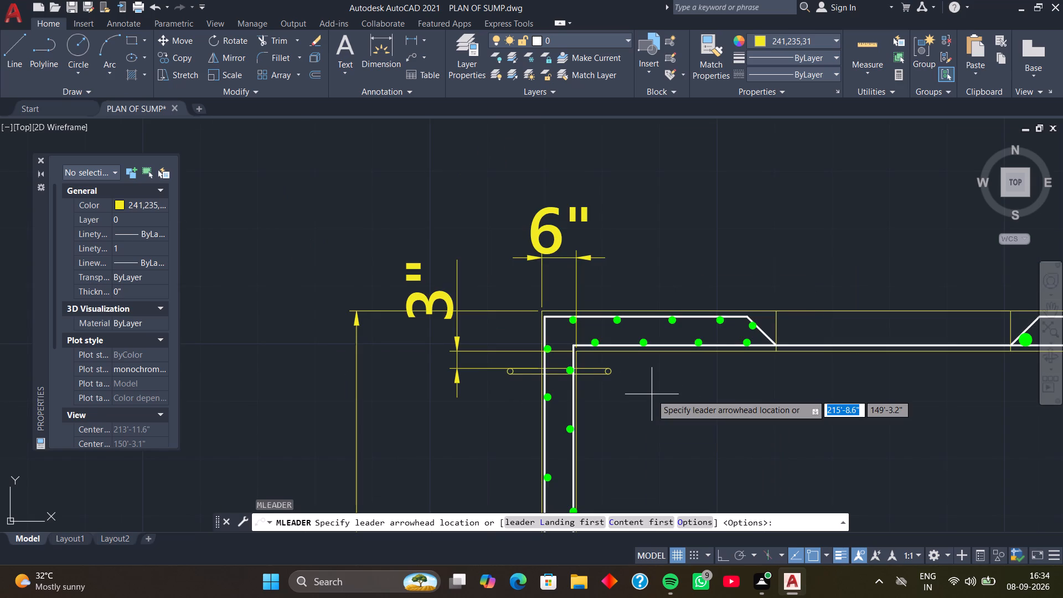
middle_click_drag(618, 388, 716, 378)
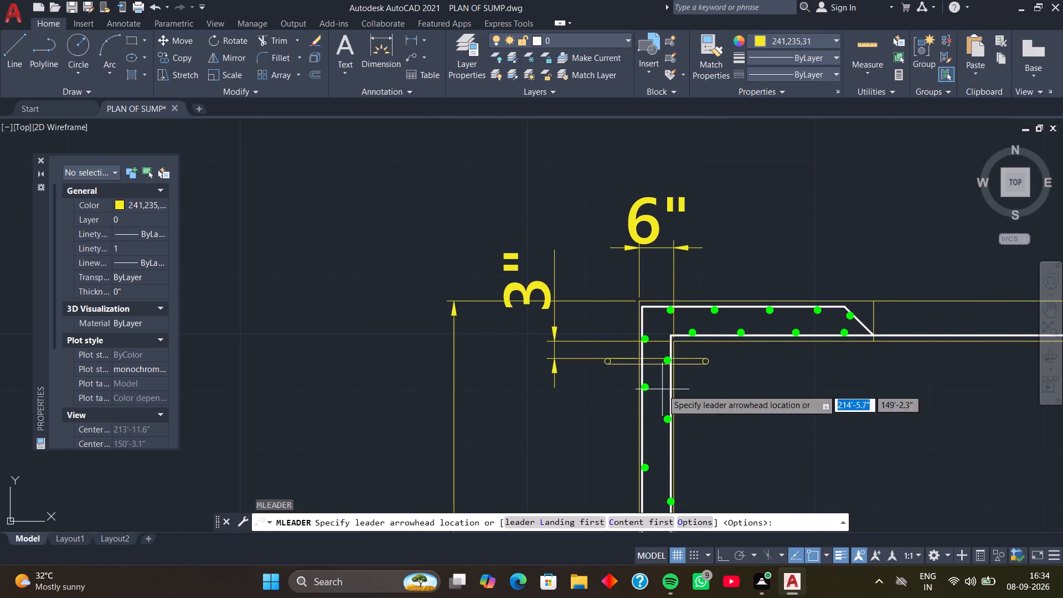
scroll(625, 382, "up", 3)
left_click(550, 298)
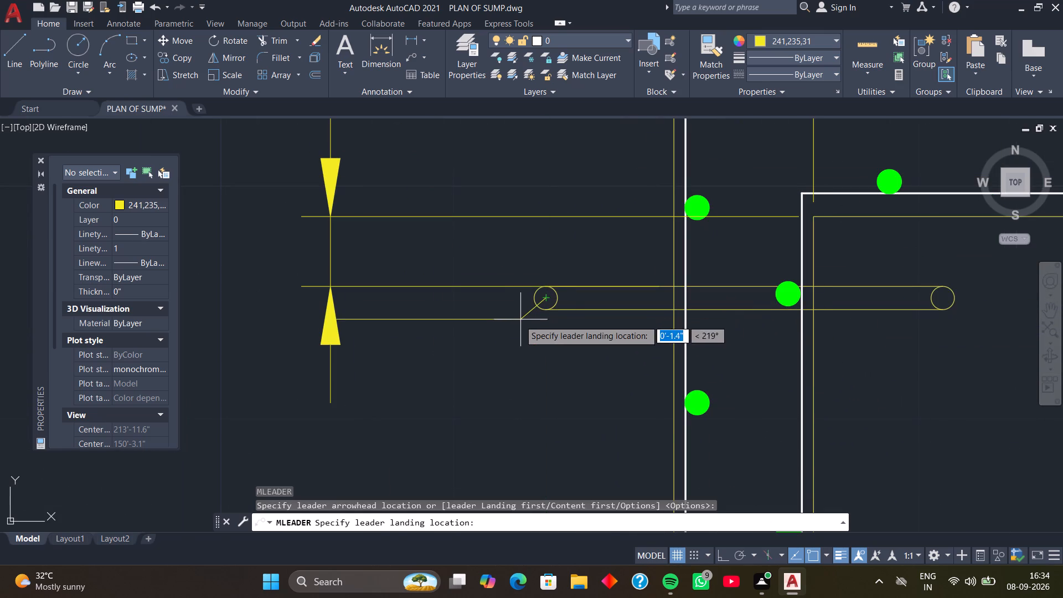
scroll(490, 338, "down", 2)
middle_click_drag(490, 338, 564, 266)
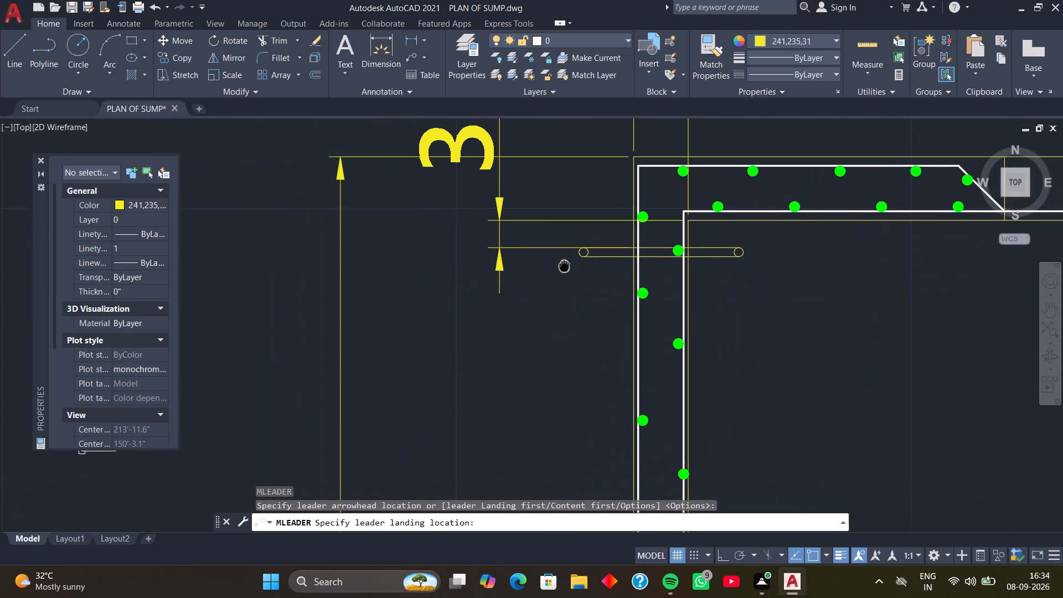
left_click(553, 279)
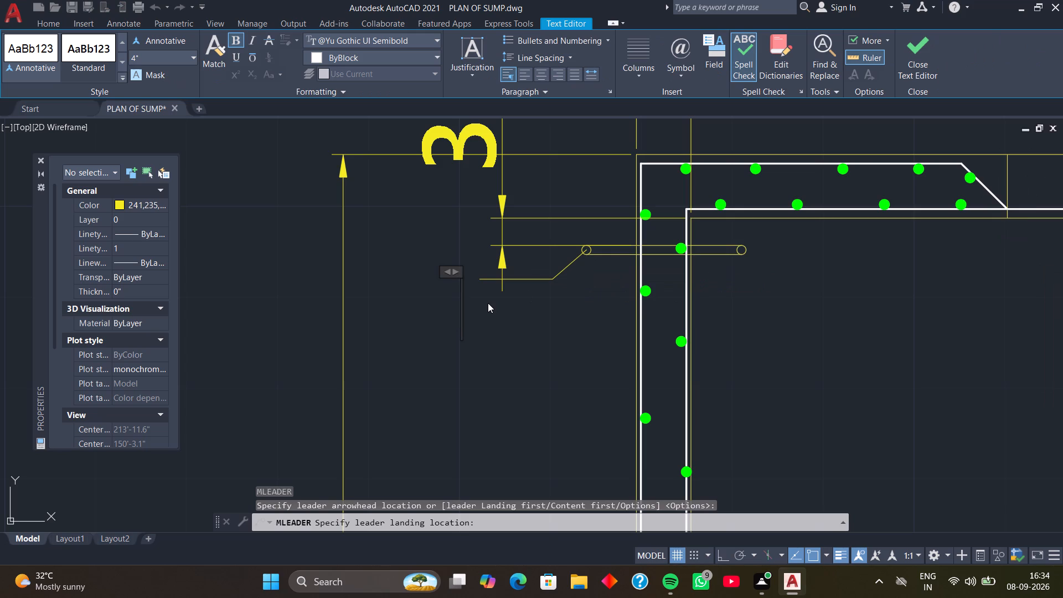
key("i")
type("NTE")
key("l")
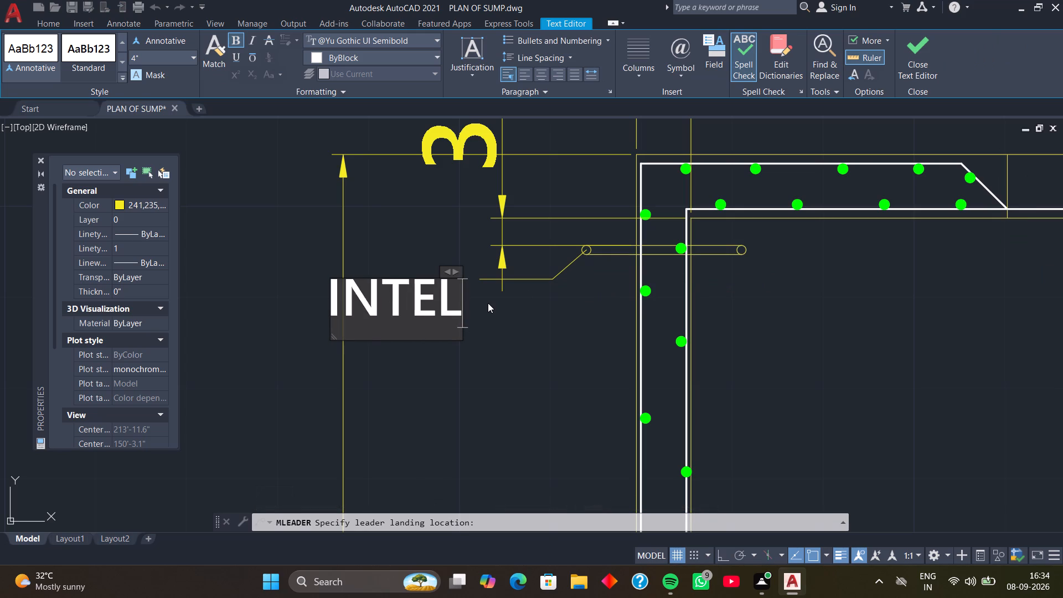
left_click(501, 302)
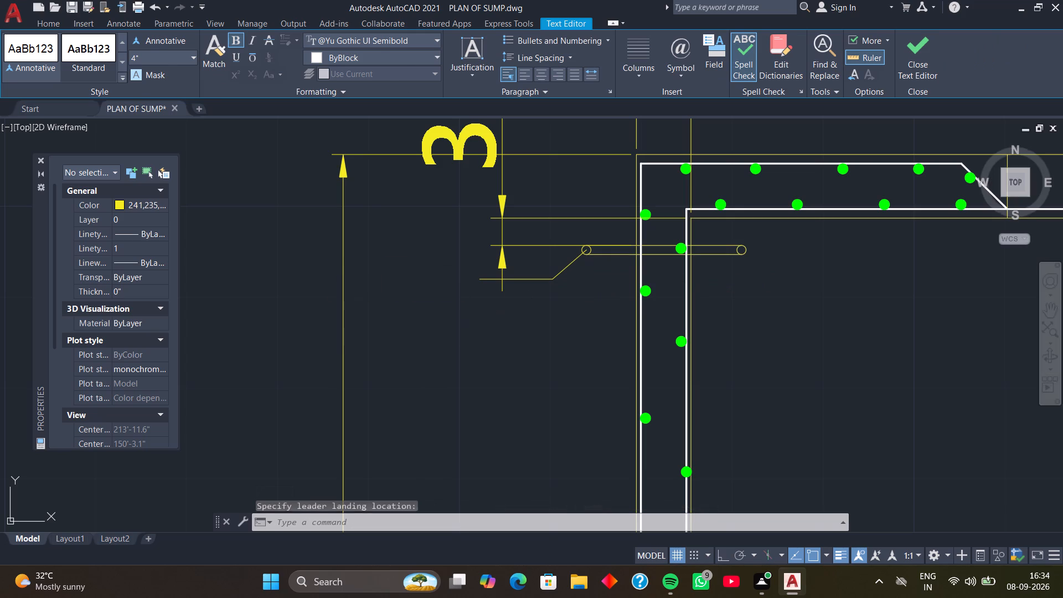
Examine the left wall's reinforcement bars below the INTEL label in section A A.
scroll(483, 320, "down", 1)
middle_click(483, 332)
middle_click_drag(480, 326, 453, 263)
scroll(475, 281, "down", 1)
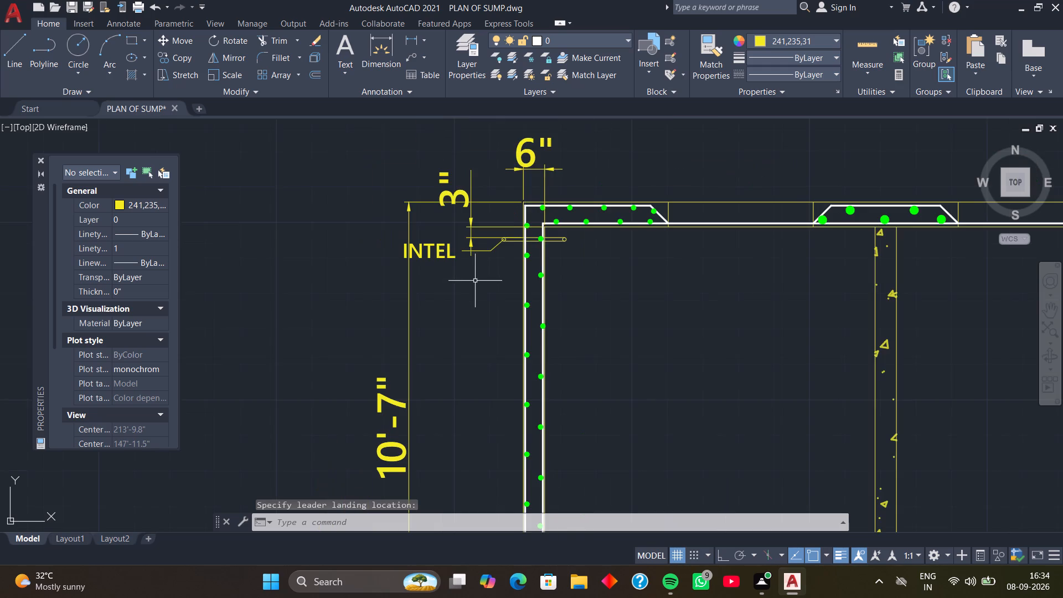
middle_click_drag(479, 291, 469, 272)
middle_click_drag(469, 269, 466, 249)
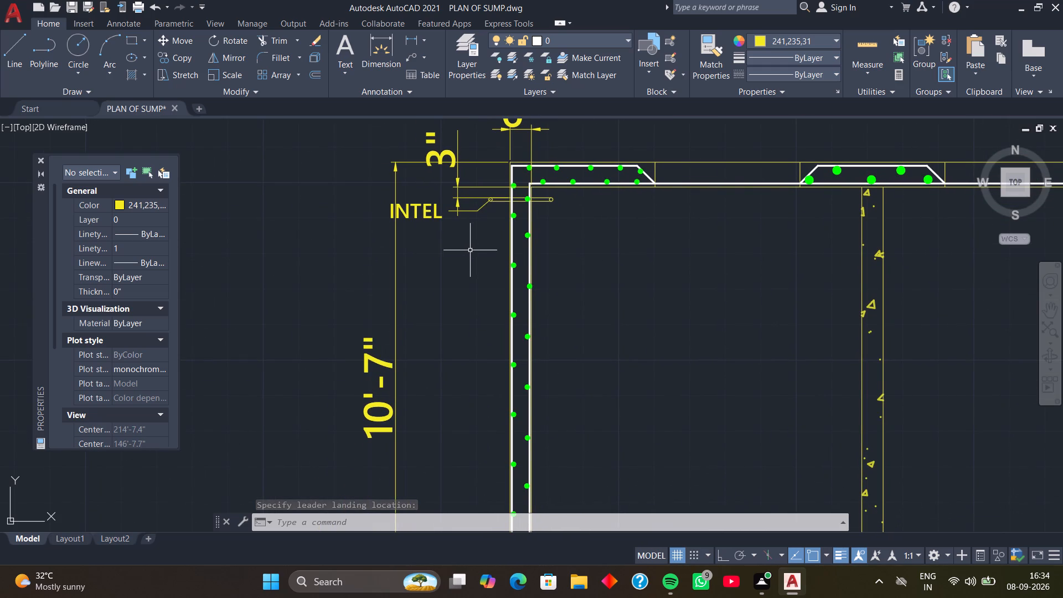
middle_click(467, 269)
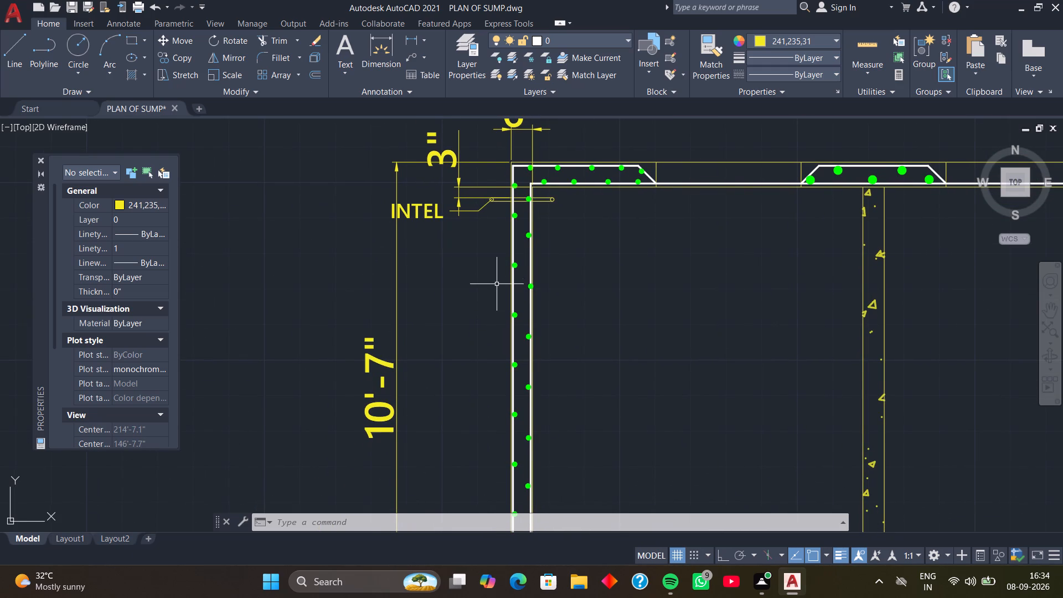
scroll(479, 269, "up", 2)
middle_click_drag(496, 267, 484, 287)
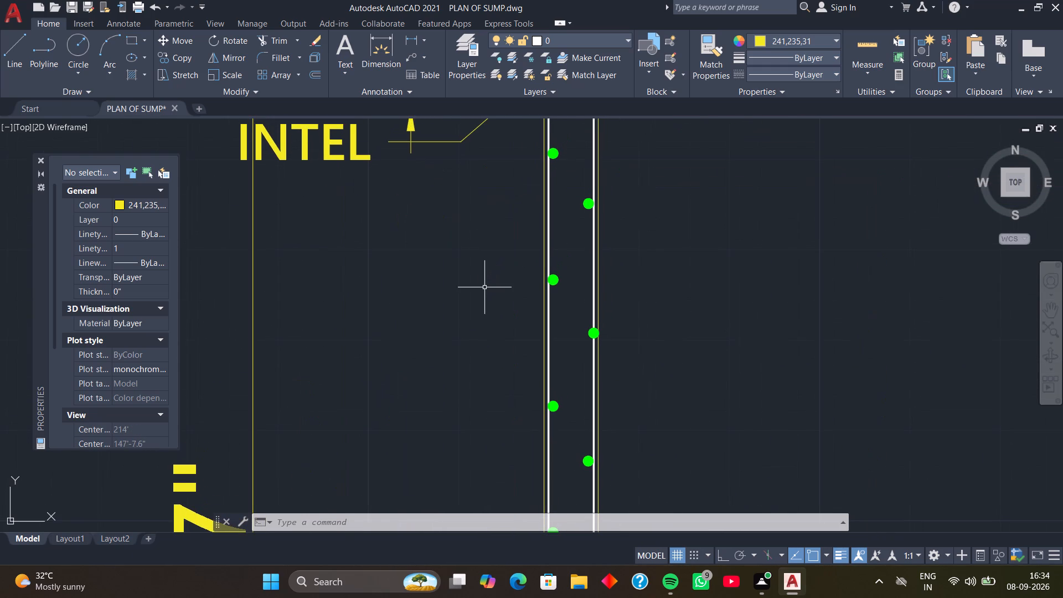
middle_click_drag(529, 264, 512, 284)
middle_click(512, 284)
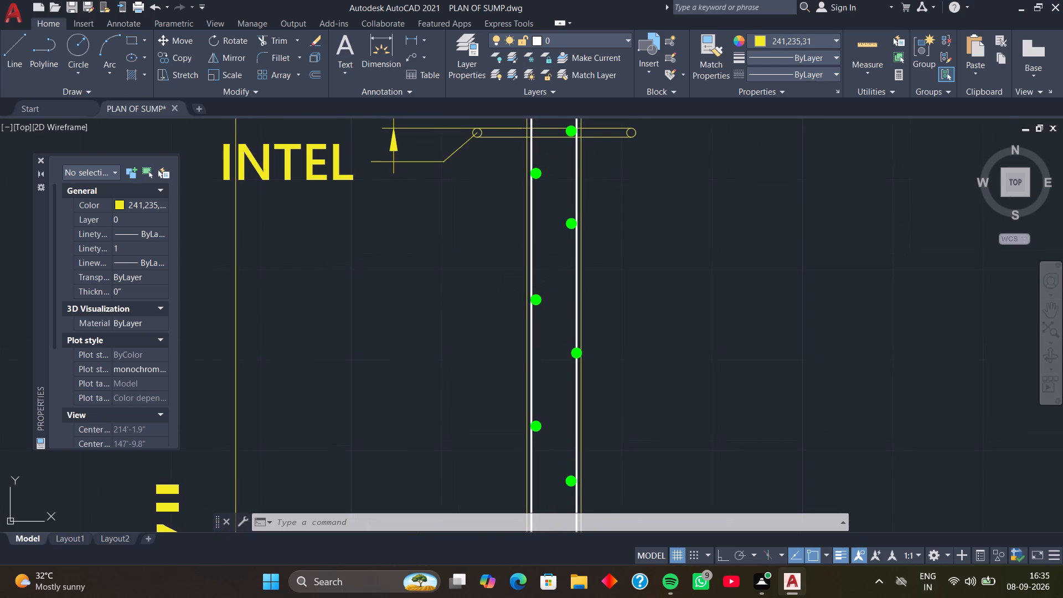
middle_click_drag(513, 290, 545, 295)
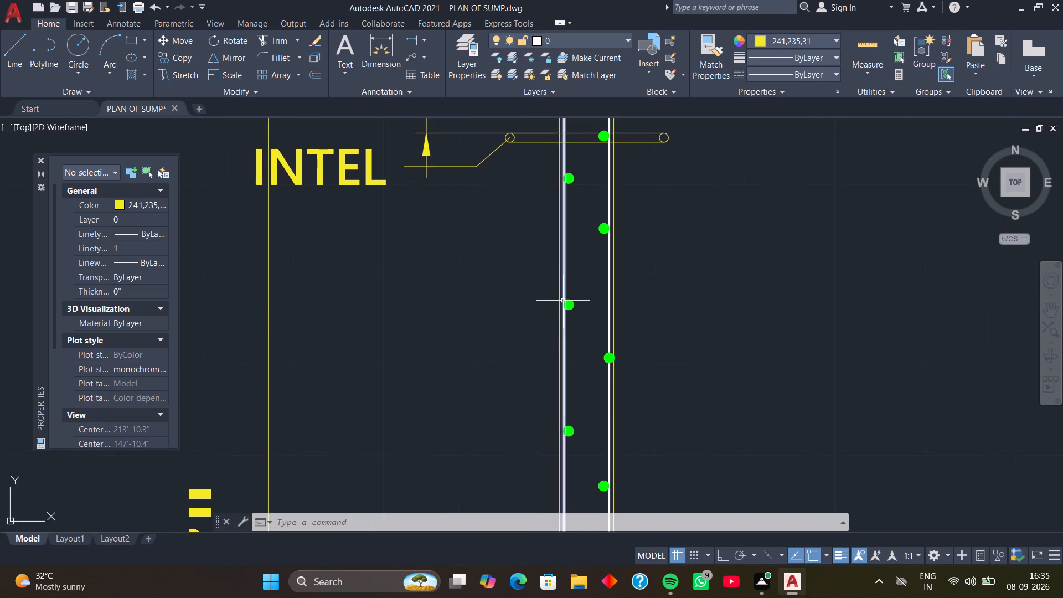
scroll(563, 301, "up", 1)
scroll(555, 297, "down", 2)
middle_click_drag(526, 278, 556, 314)
middle_click_drag(553, 316, 546, 301)
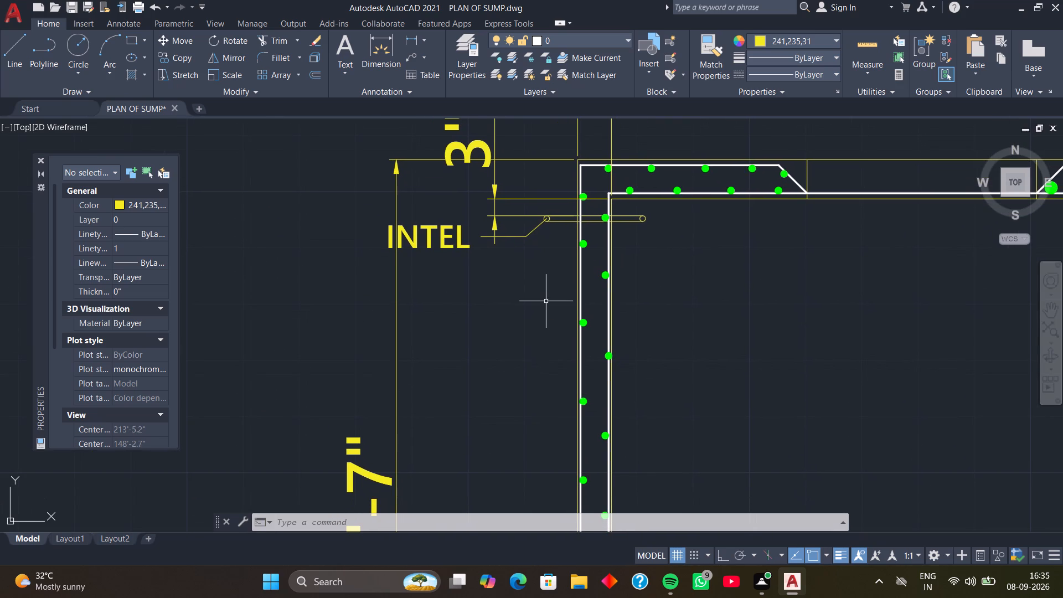
middle_click_drag(546, 301, 531, 301)
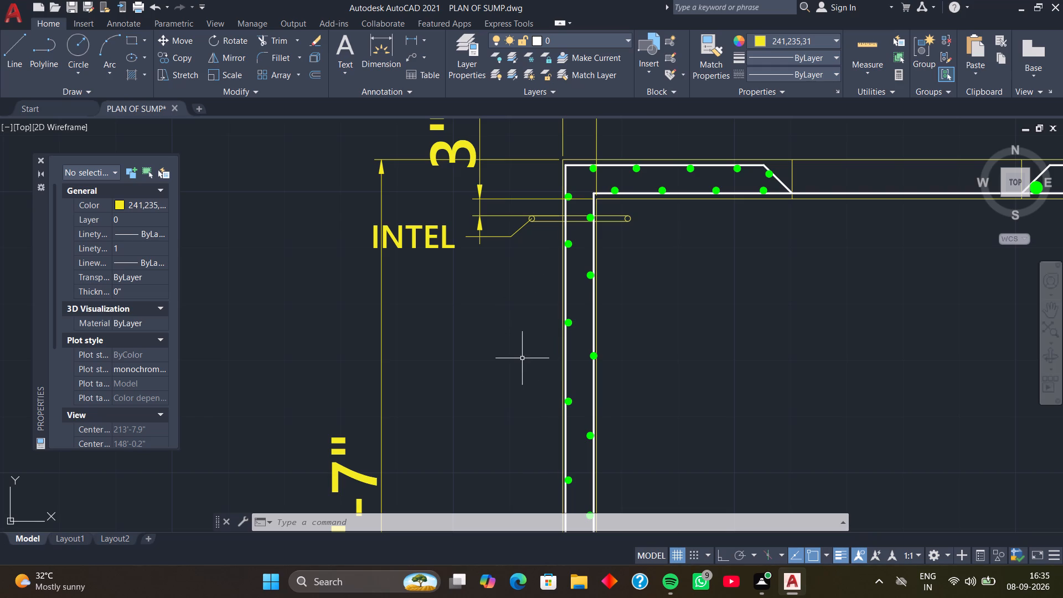
Add a multileader with the text 10 MM 5" C/C from an inner-face bar of section A A's left wall, just below the INTEL label.
type("ML")
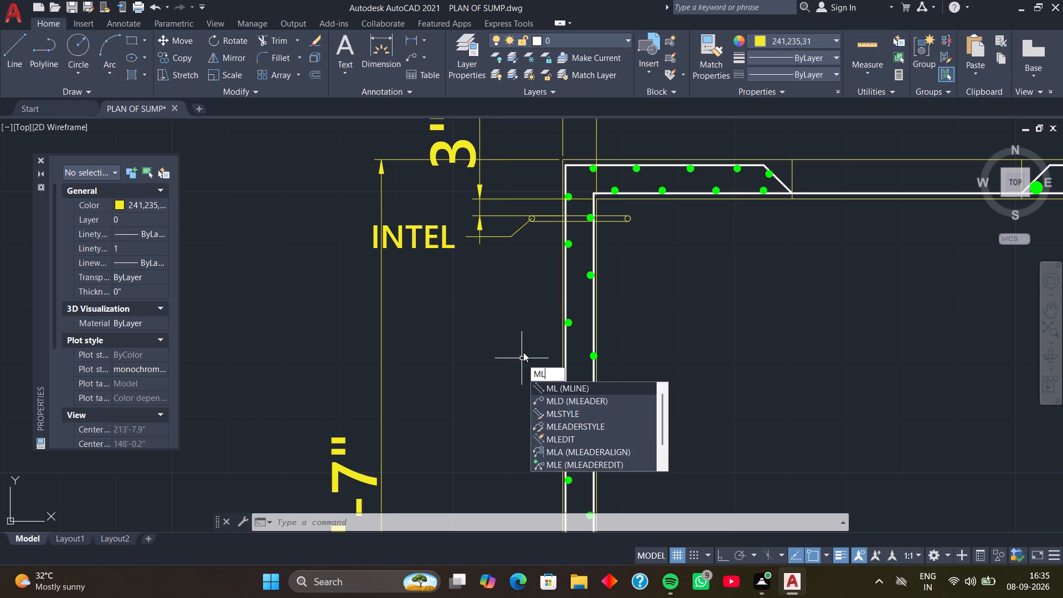
type("D")
key("space")
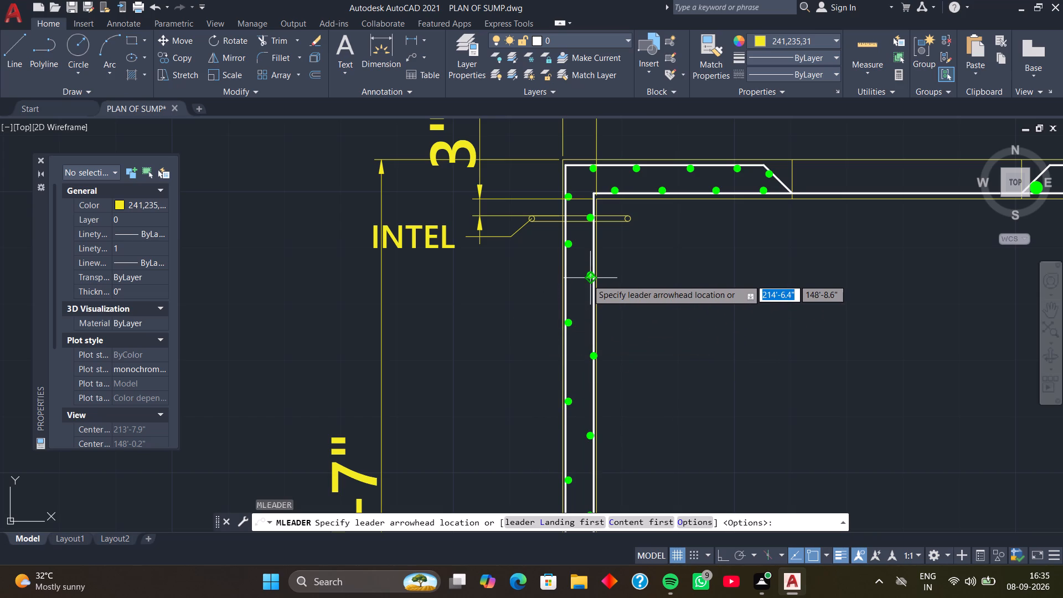
scroll(587, 279, "up", 3)
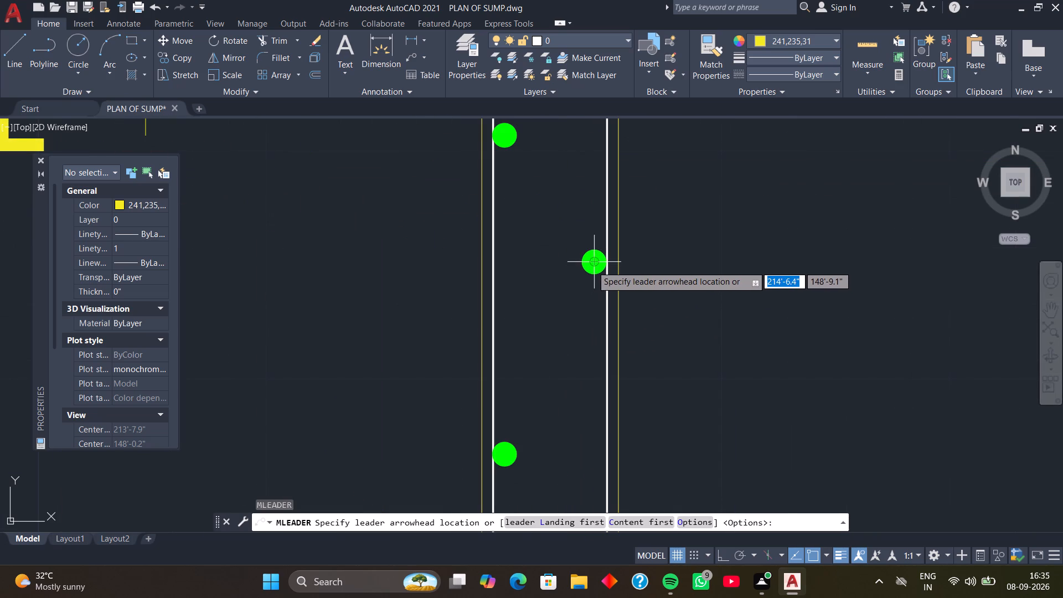
left_click(592, 266)
scroll(421, 328, "down", 2)
middle_click_drag(420, 330, 572, 276)
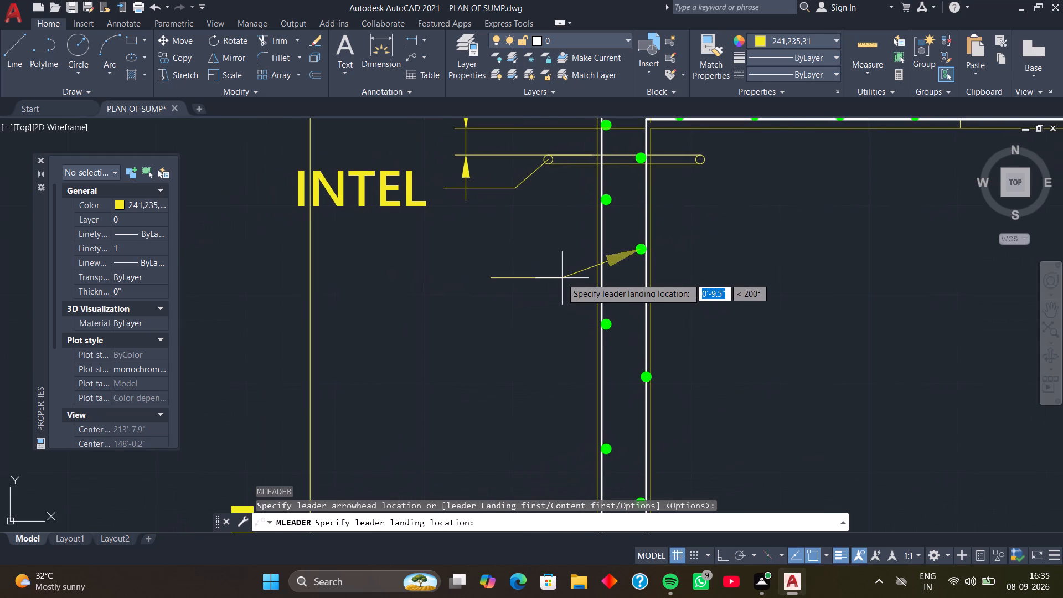
left_click(556, 279)
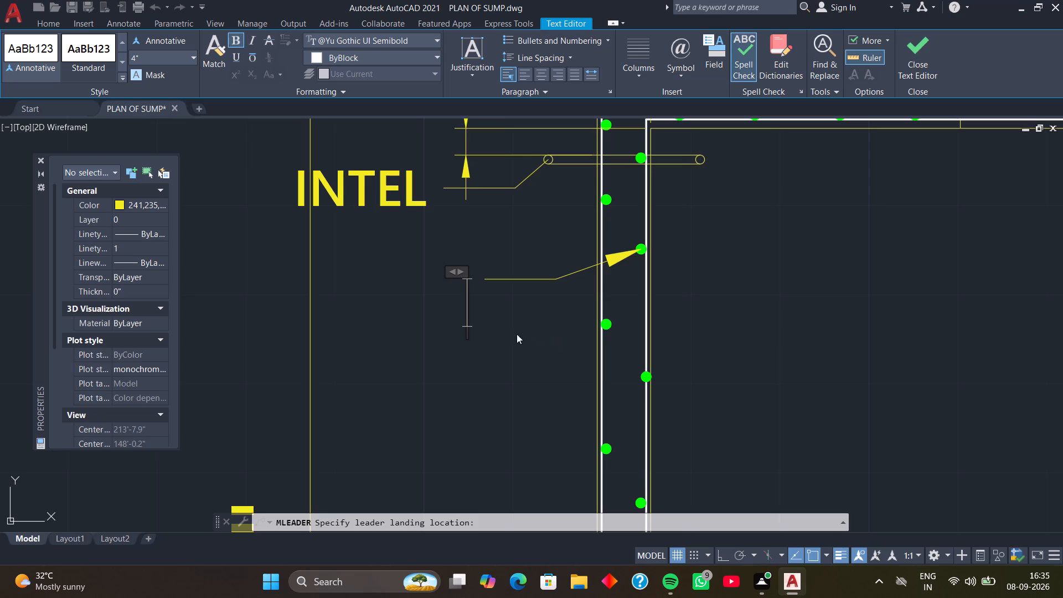
scroll(480, 319, "down", 1)
middle_click_drag(485, 317, 536, 313)
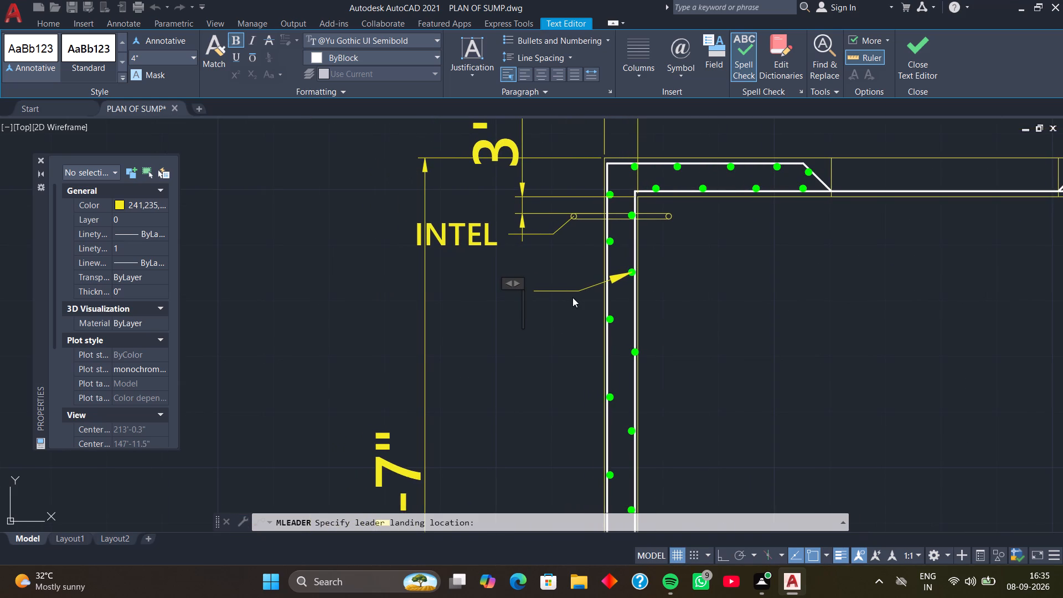
type("10")
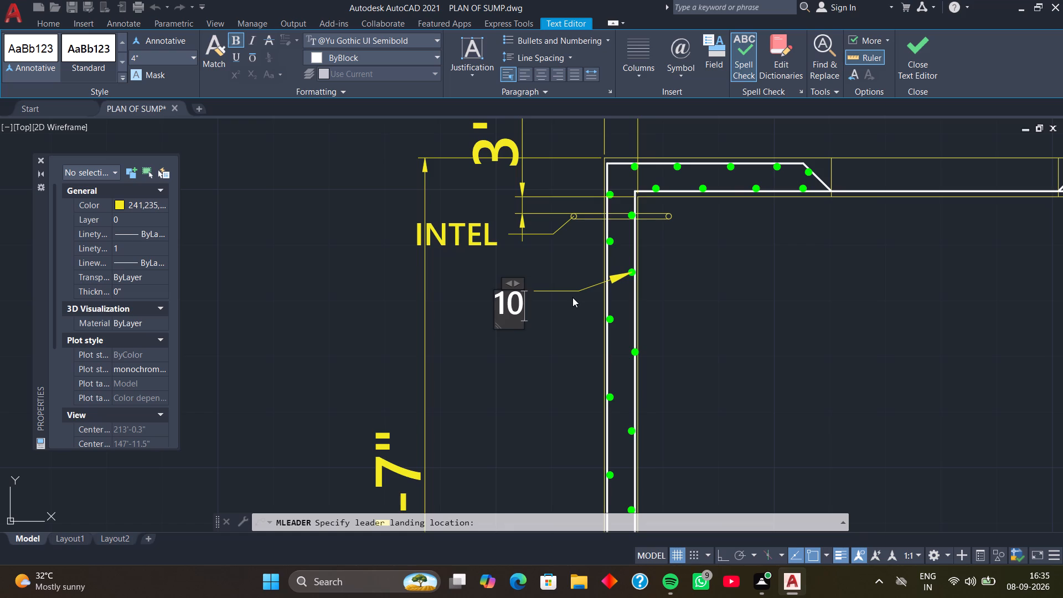
key("space")
type("MM")
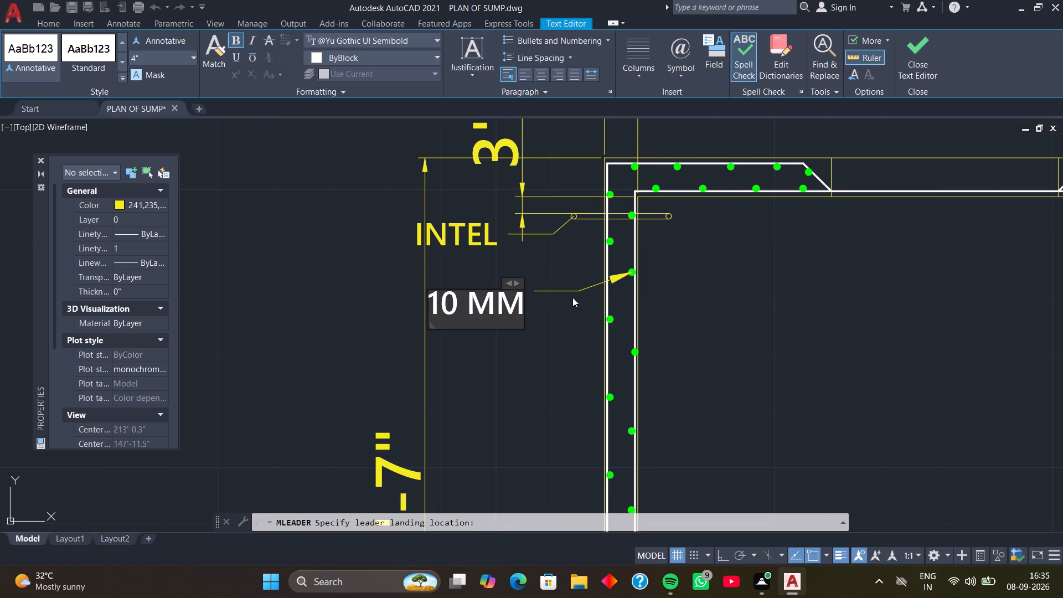
key("space")
key("5")
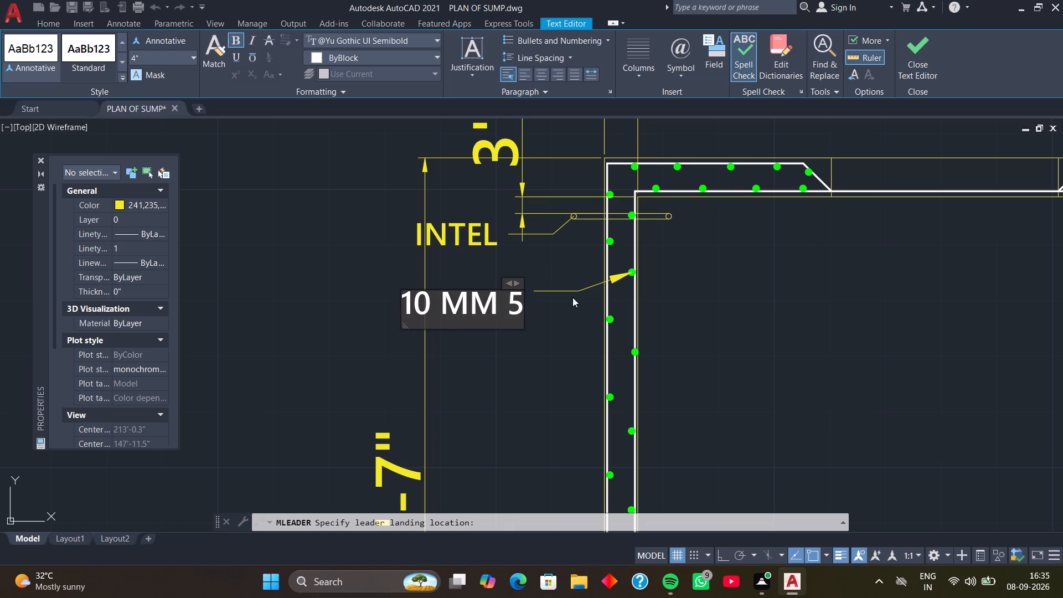
key("shift+quotedbl")
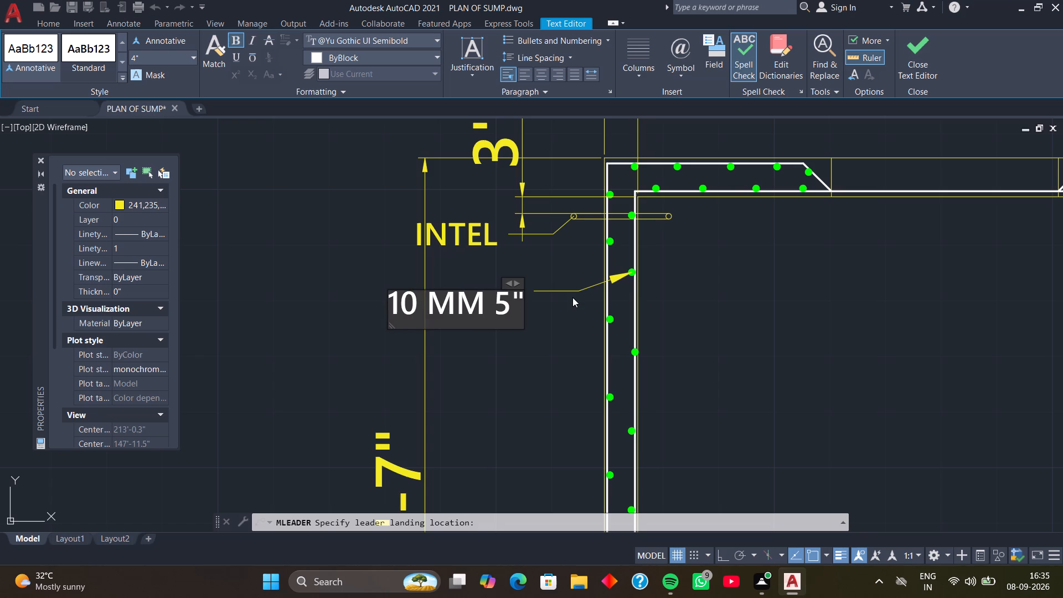
key("space")
key("c")
key("slash")
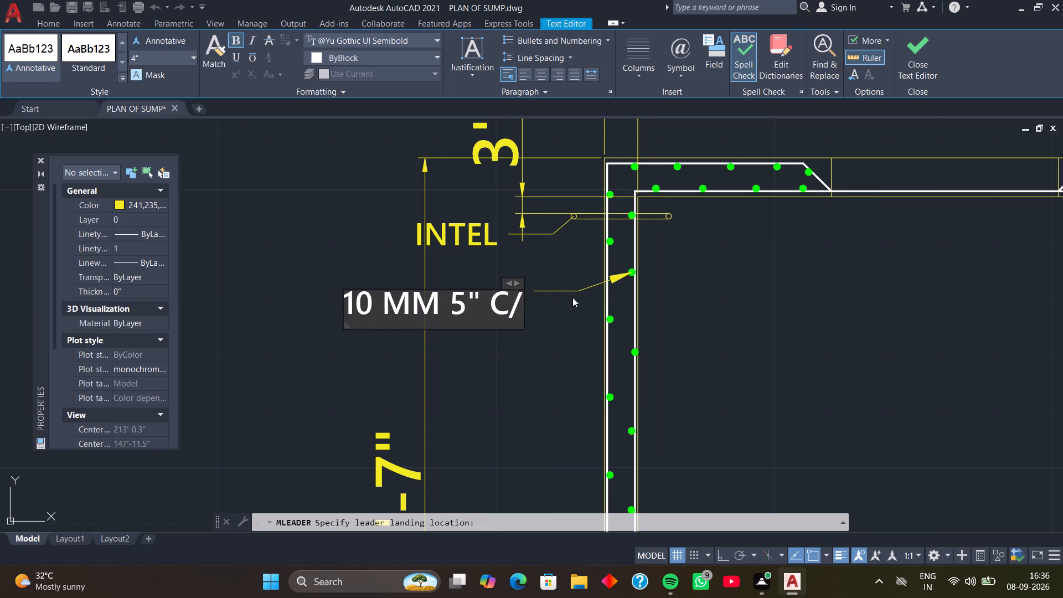
key("c")
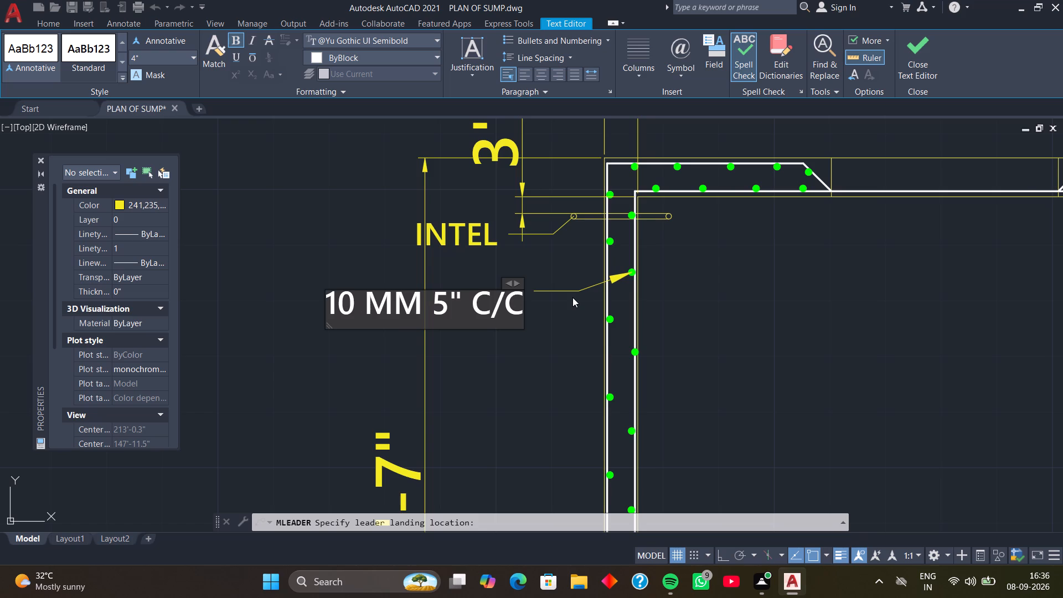
left_click(578, 297)
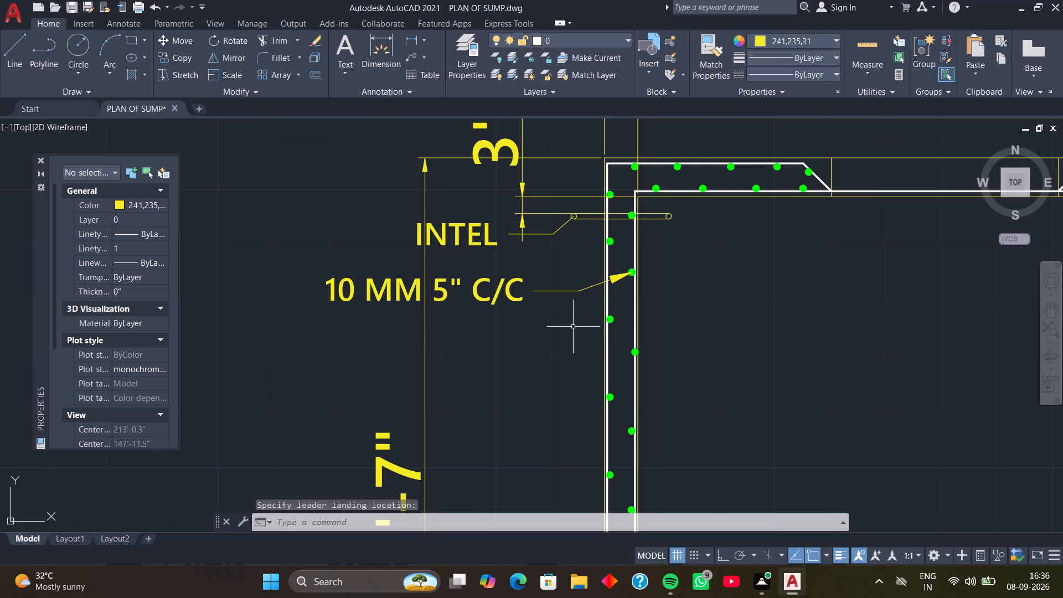
Add a multileader with the text 8MM 6" C/C from an outer-face bar farther down section A A's left wall.
scroll(554, 342, "down", 1)
middle_click_drag(554, 342, 539, 243)
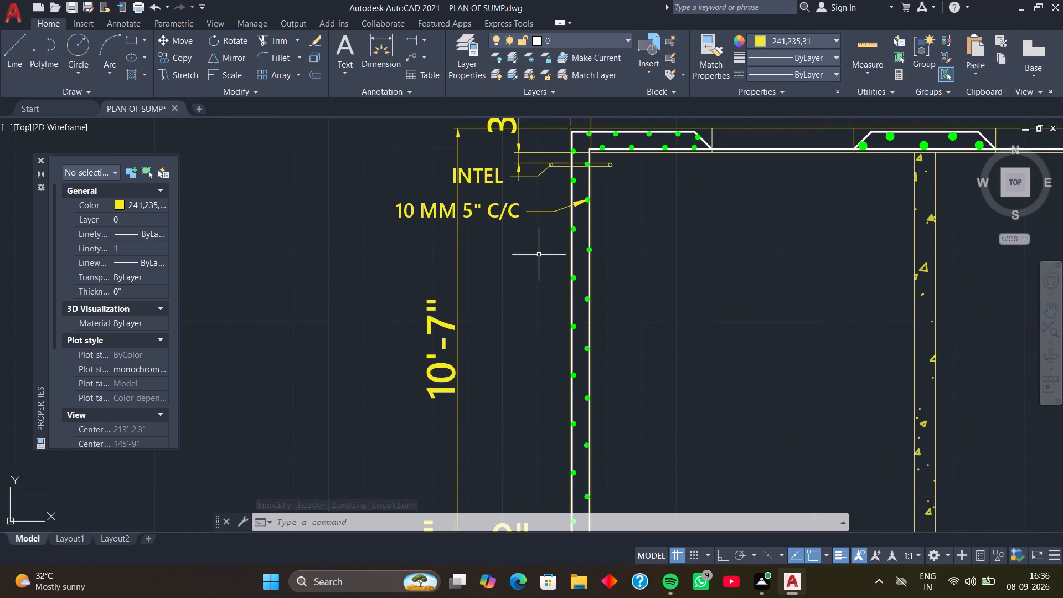
middle_click_drag(539, 255, 523, 241)
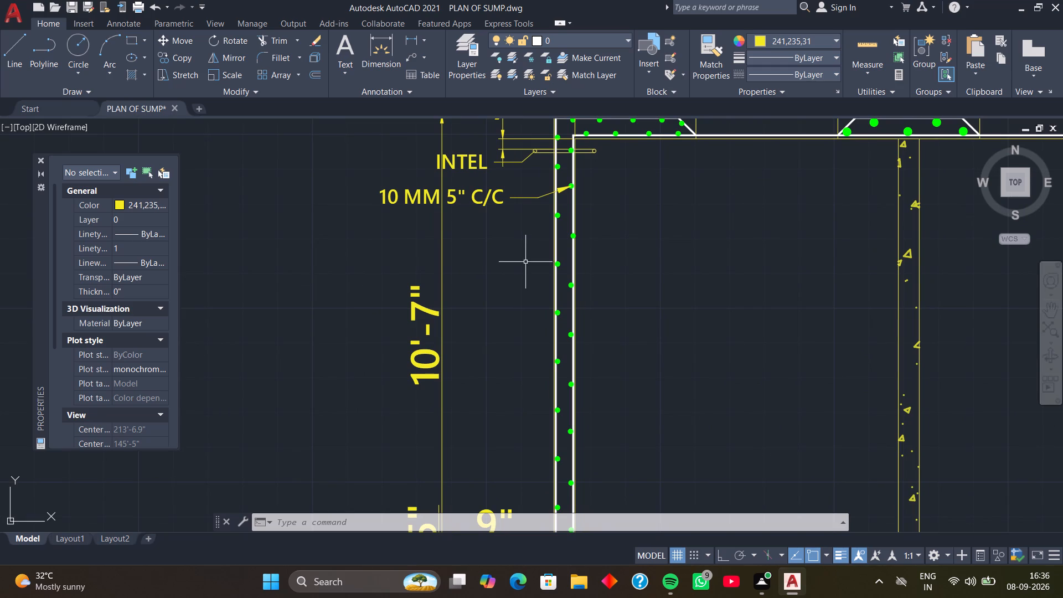
type("ML")
key("d")
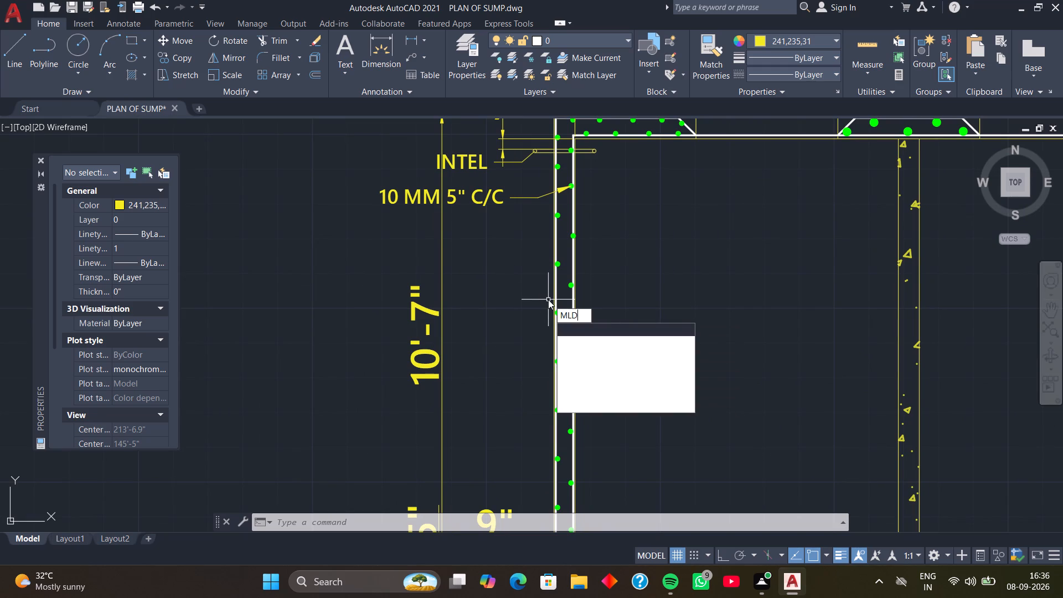
key("Return")
scroll(554, 310, "up", 2)
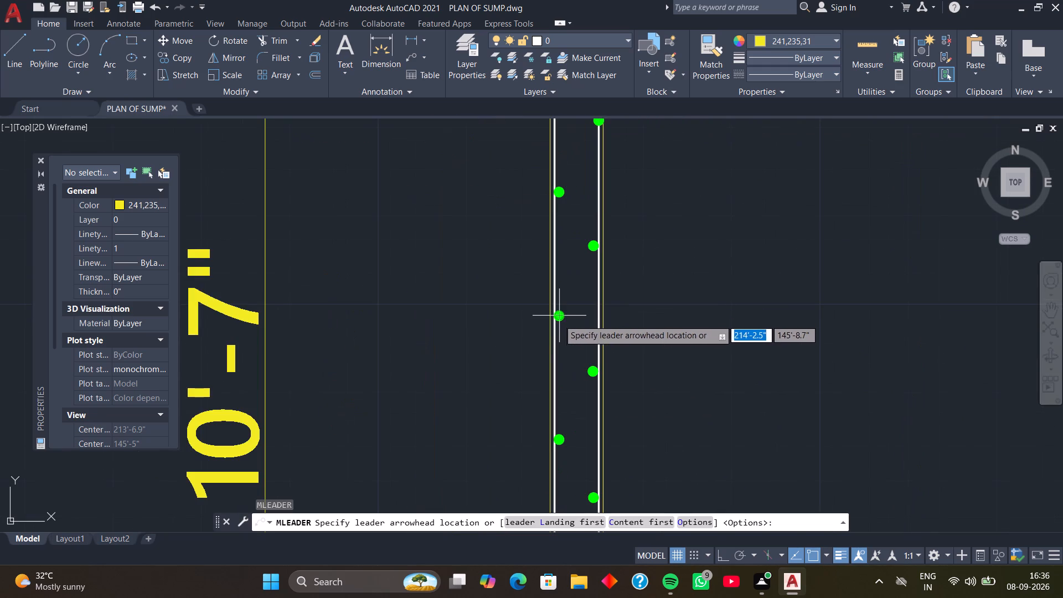
left_click(556, 319)
left_click(512, 348)
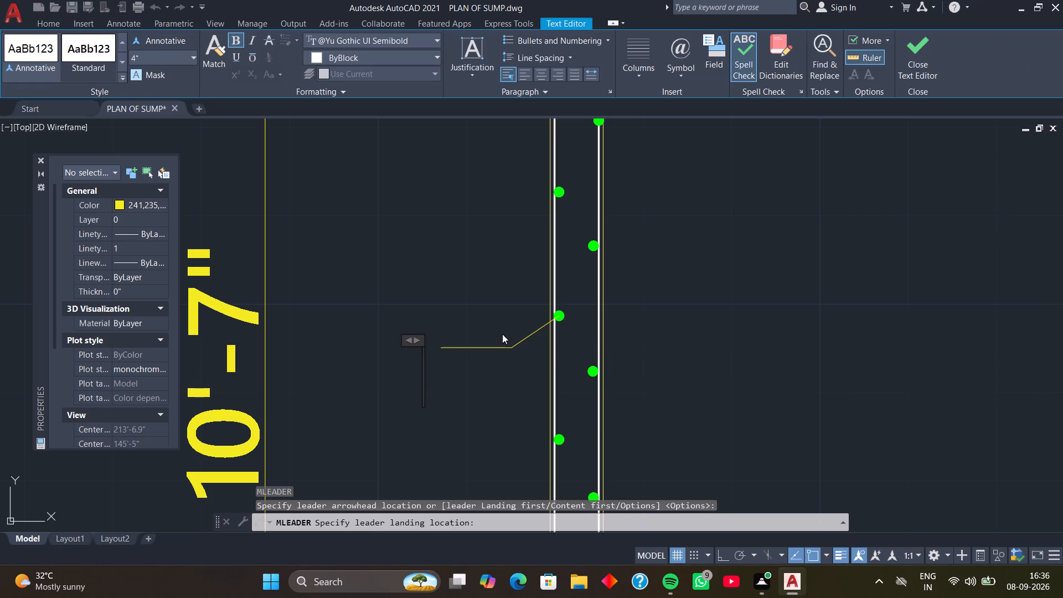
key("8")
type("MM")
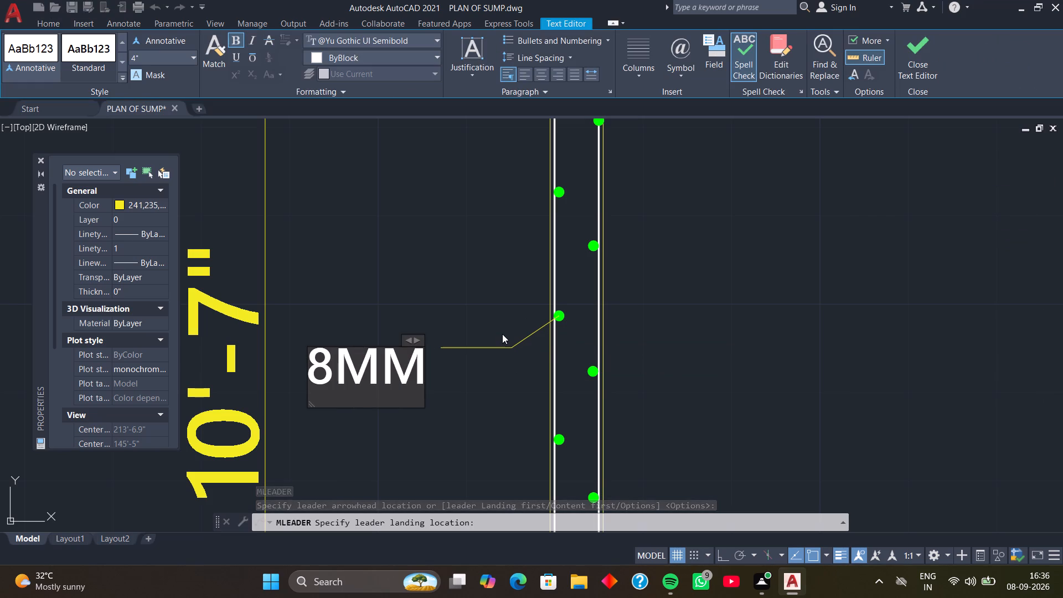
key("space")
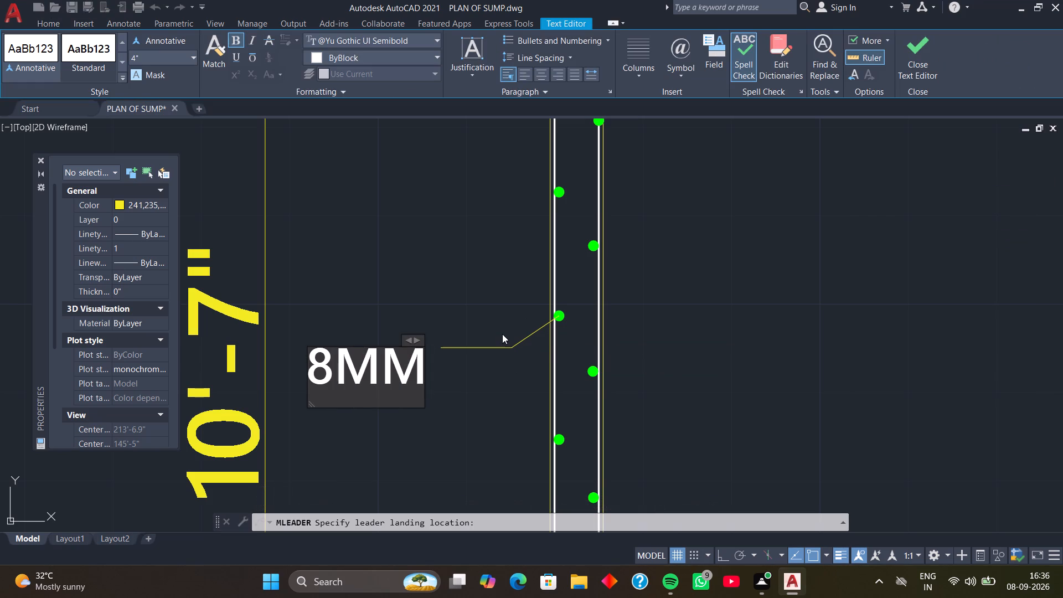
type("6\"")
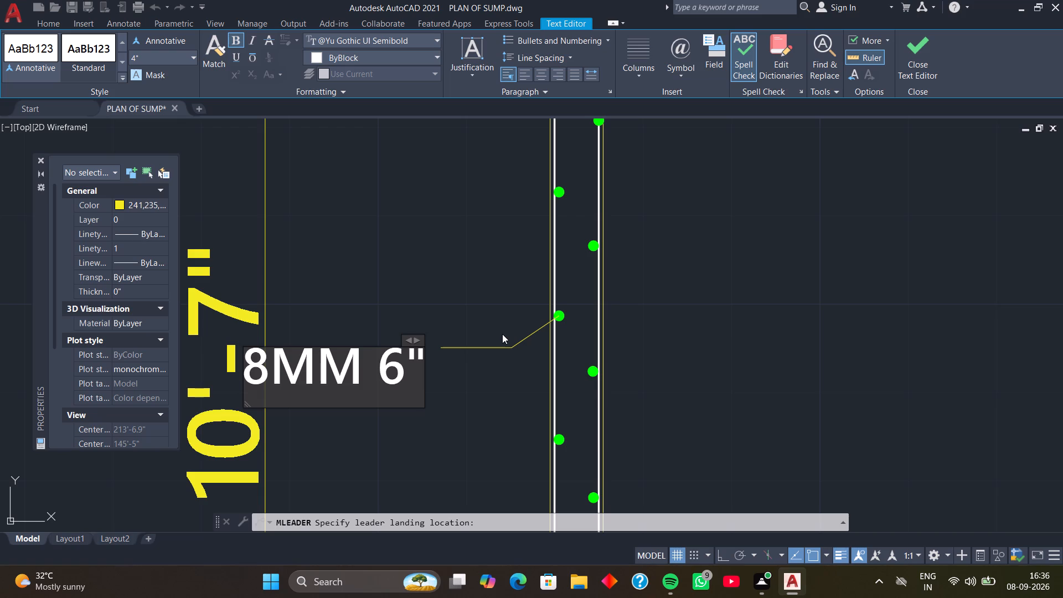
key("space")
type("C/")
key("c")
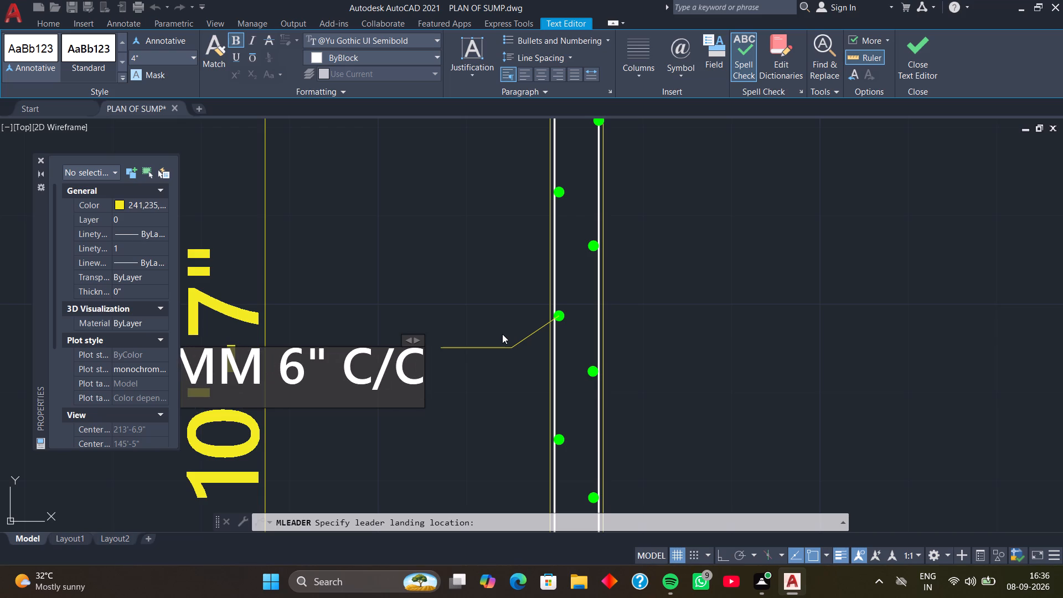
left_click(519, 347)
Move the 10'-7" wall height dimension line farther outward, clear of the 8MM 6" C/C label.
scroll(481, 331, "down", 1)
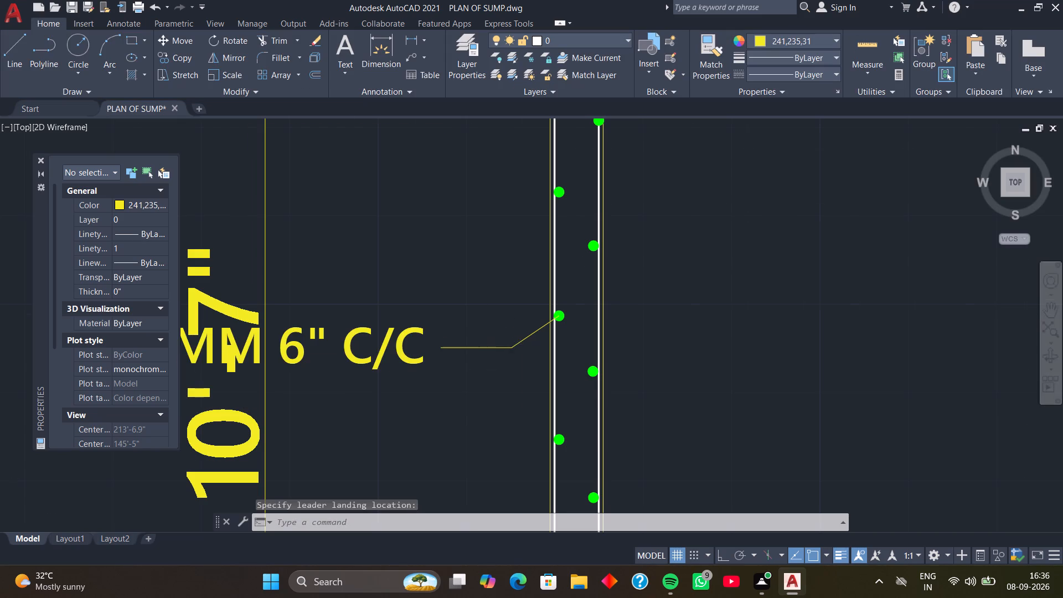
scroll(481, 331, "down", 1)
middle_click_drag(481, 334, 518, 309)
left_click(432, 363)
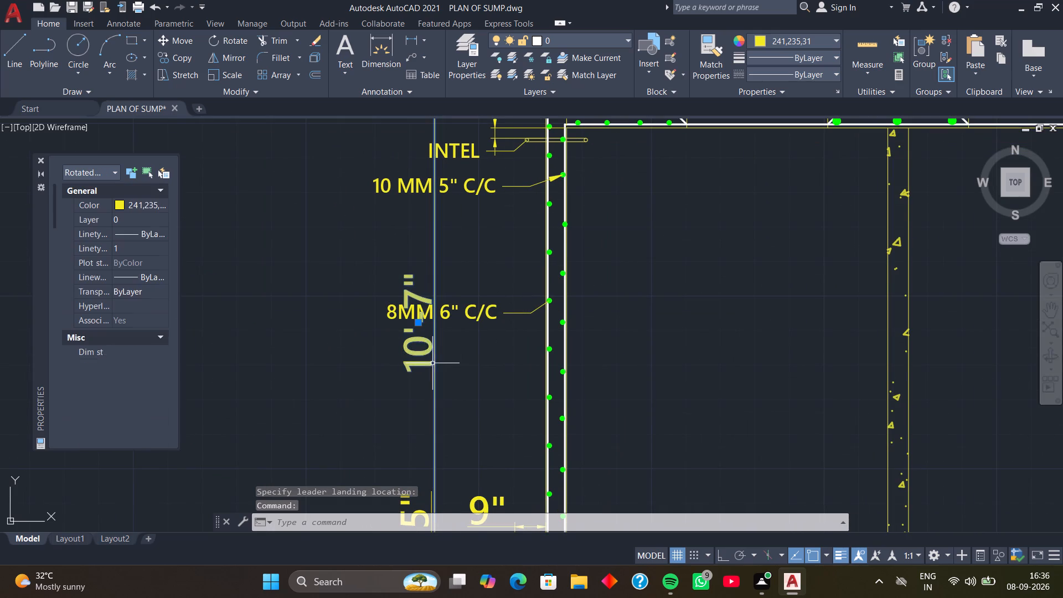
left_click(420, 322)
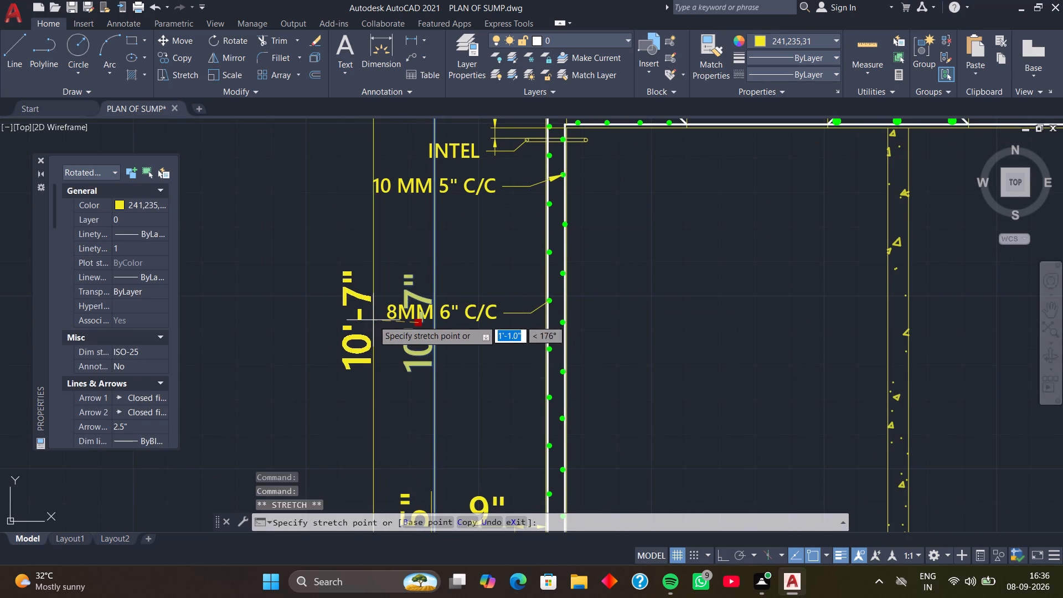
left_click(354, 322)
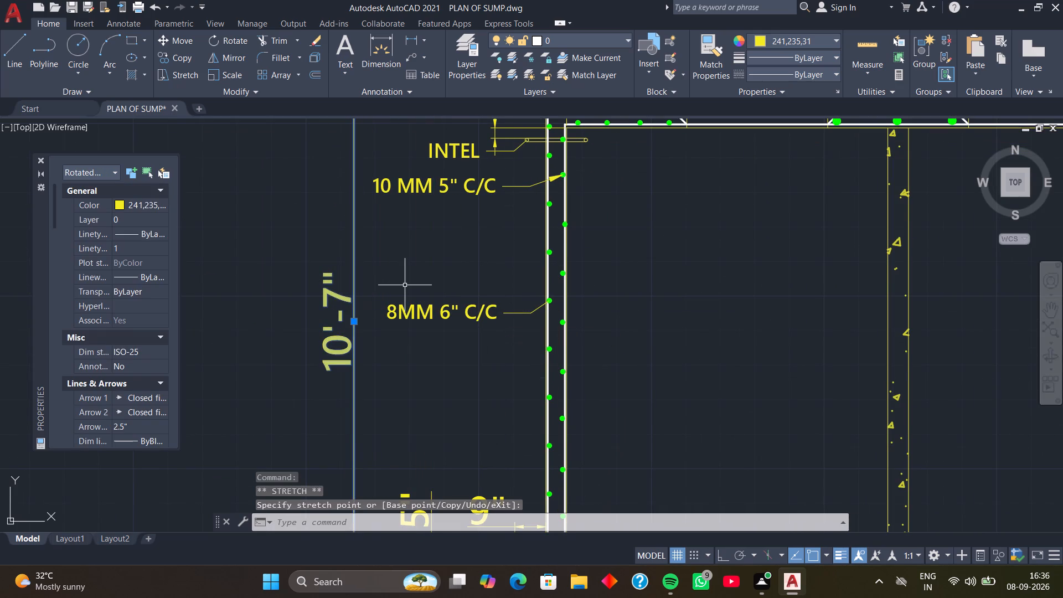
key("Escape")
Move the 5" base slab thickness dimension outward, in line with the 10'-7" height dimension.
scroll(438, 310, "down", 1)
middle_click_drag(434, 373, 436, 281)
middle_click_drag(453, 316, 448, 257)
scroll(460, 289, "up", 1)
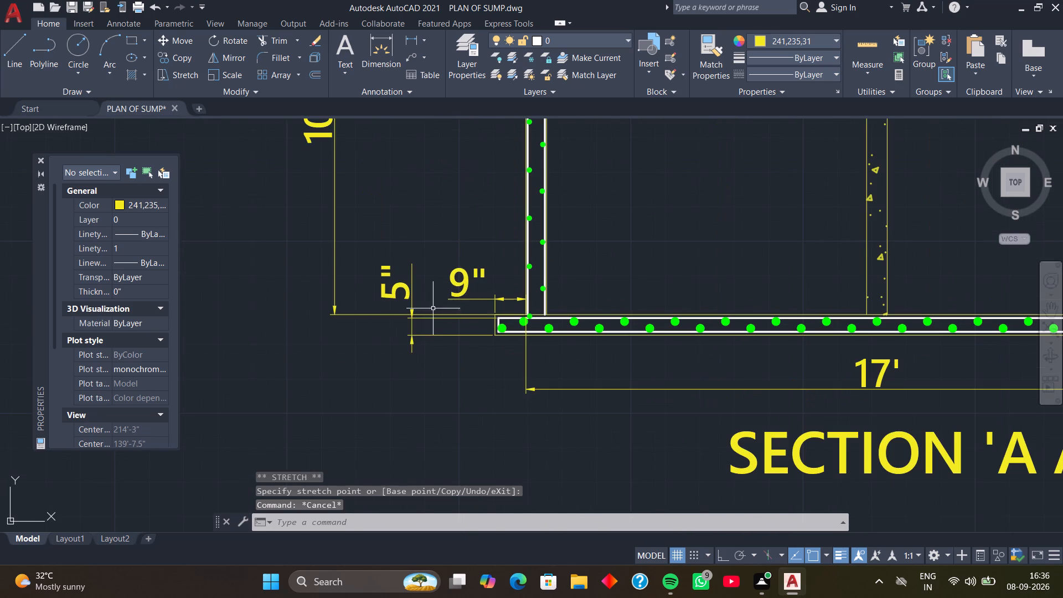
left_click(407, 292)
left_click(411, 280)
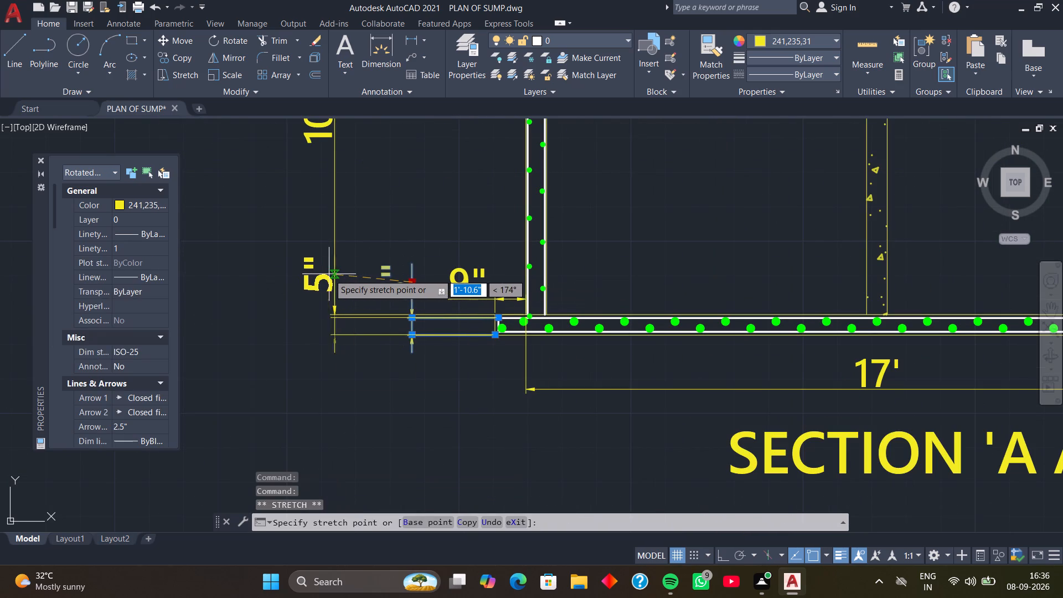
left_click(333, 274)
key("Escape")
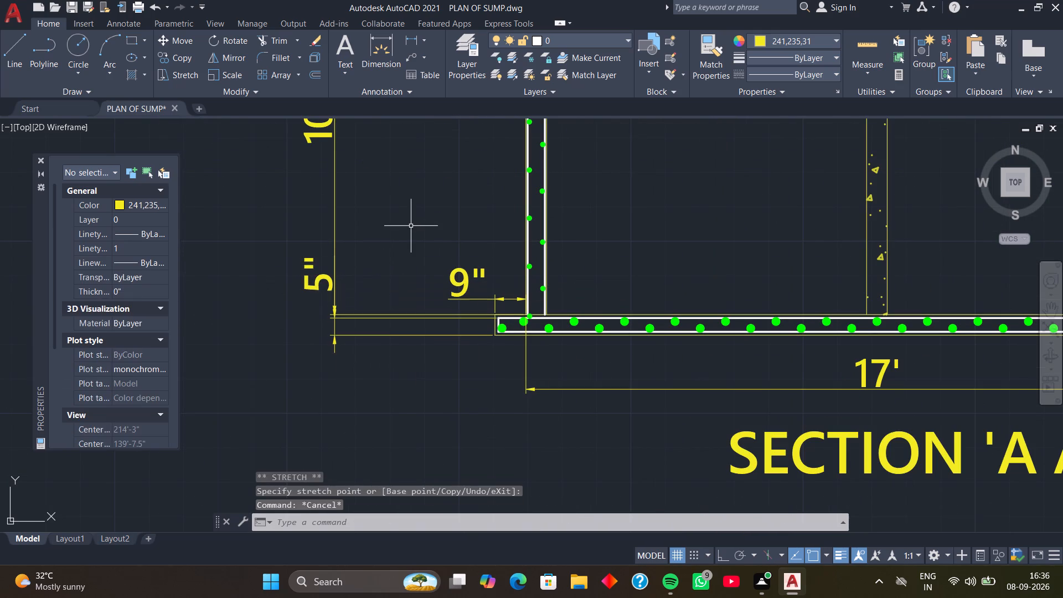
Examine section A A as a whole, including its left-wall labels and relocated dimensions, alongside the neighbouring sump drawings.
middle_click_drag(412, 222, 425, 296)
scroll(431, 285, "down", 1)
middle_click_drag(434, 276, 428, 275)
middle_click(424, 274)
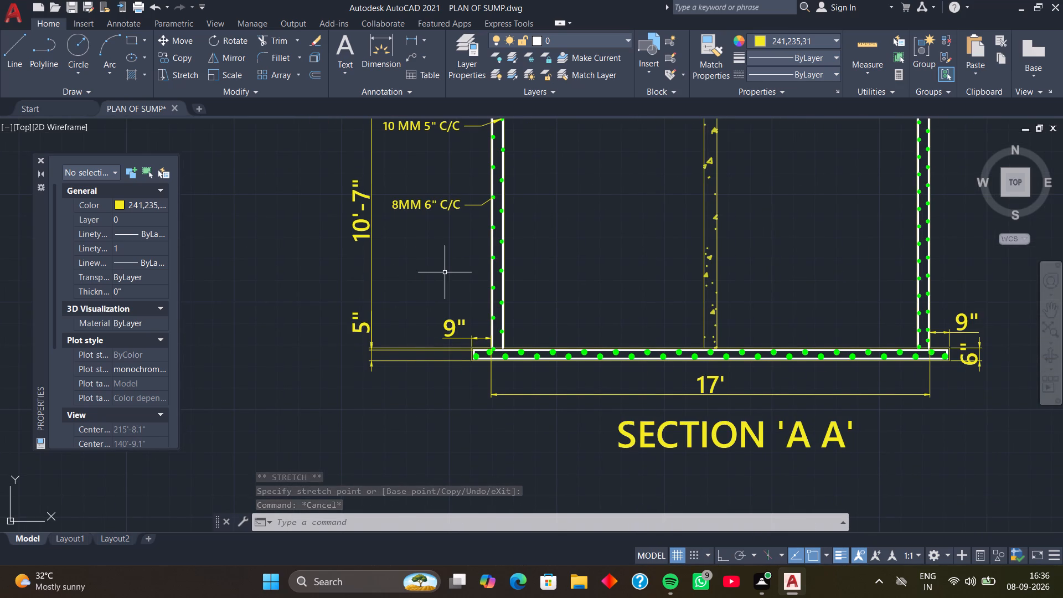
scroll(445, 272, "down", 1)
middle_click(445, 272)
middle_click(445, 272)
middle_click_drag(444, 282, 442, 292)
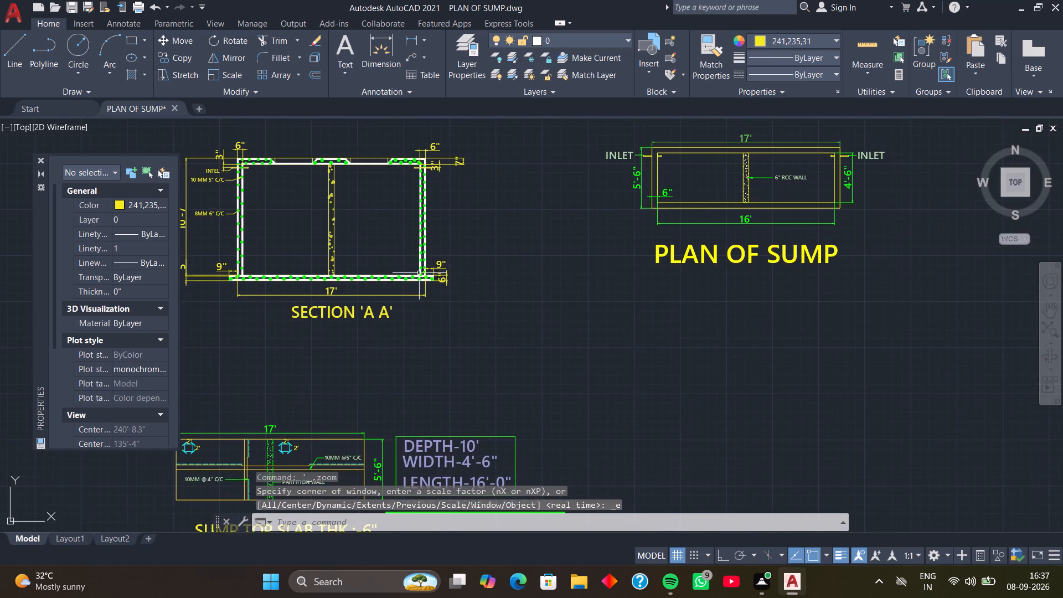
middle_click_drag(290, 269, 508, 331)
scroll(426, 295, "up", 3)
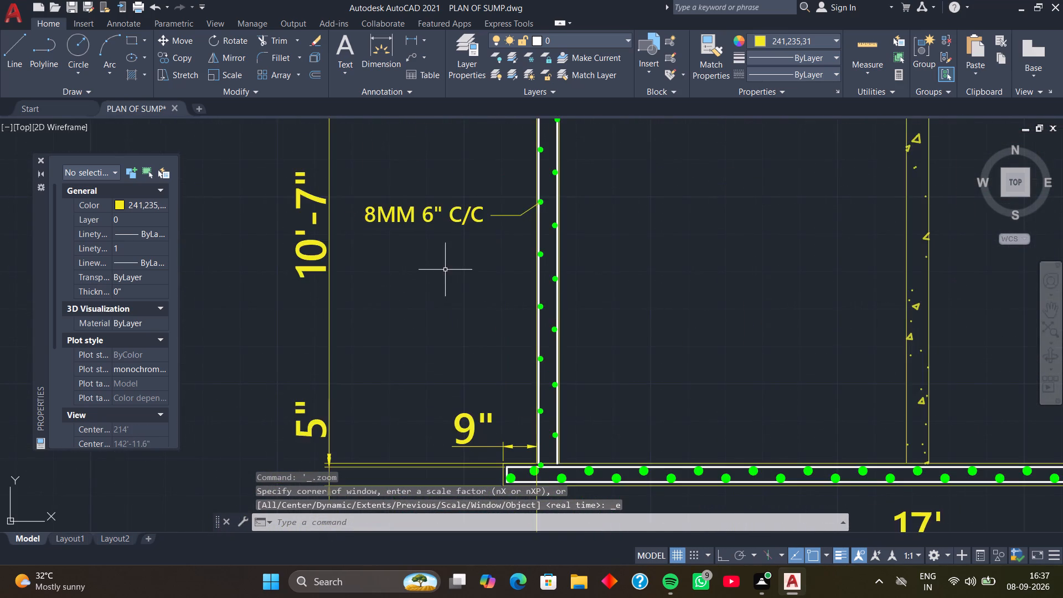
scroll(445, 270, "down", 1)
middle_click_drag(439, 279, 406, 322)
scroll(410, 315, "down", 1)
middle_click_drag(419, 333, 398, 318)
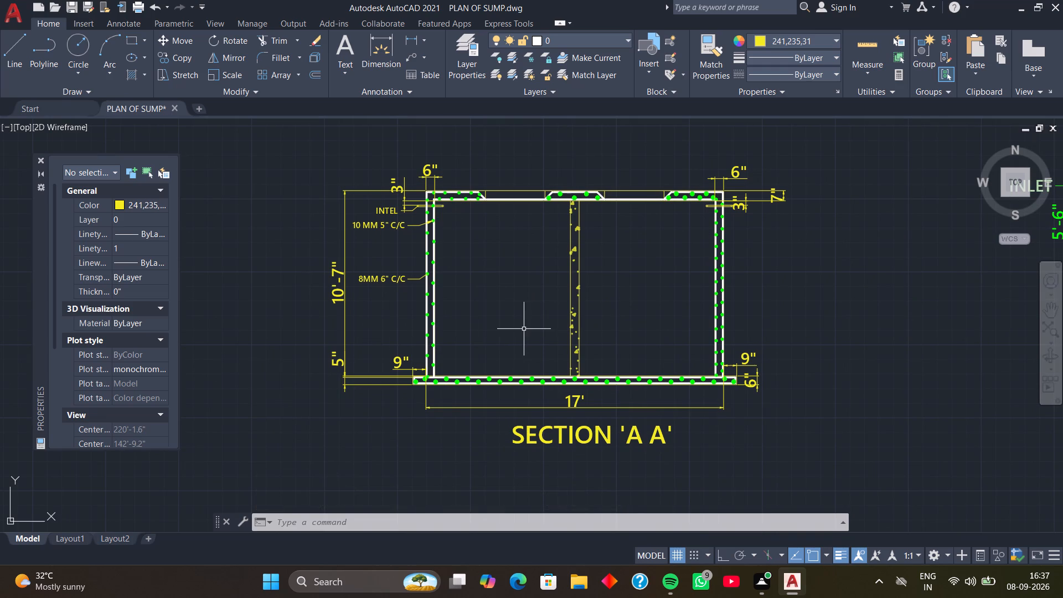
Add a multileader with the text 6" RCC WALL pointing to the middle wall of section A A.
middle_click_drag(524, 333, 462, 362)
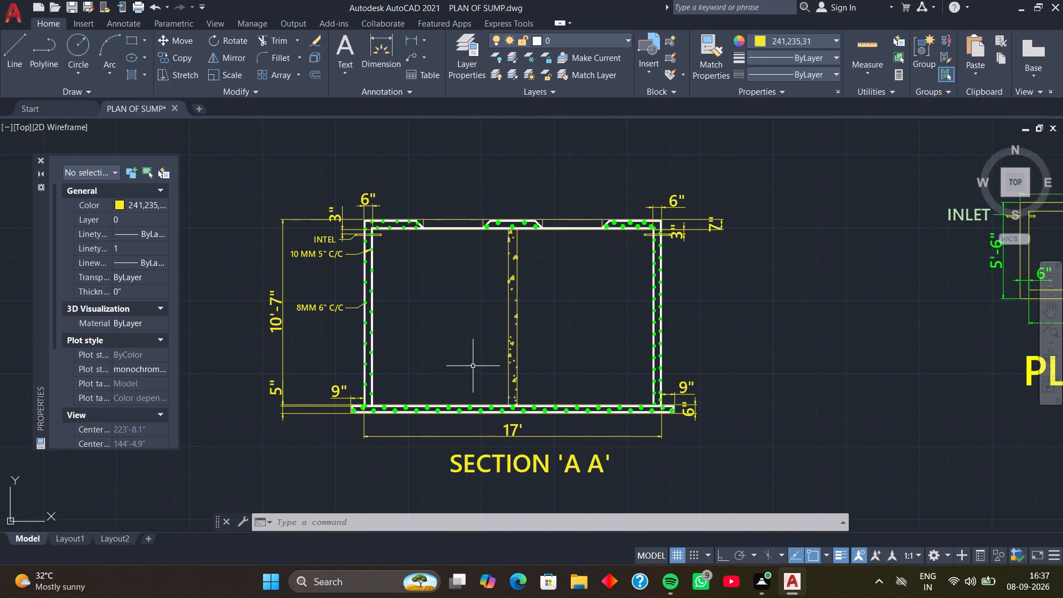
middle_click_drag(494, 346, 479, 396)
scroll(514, 383, "up", 1)
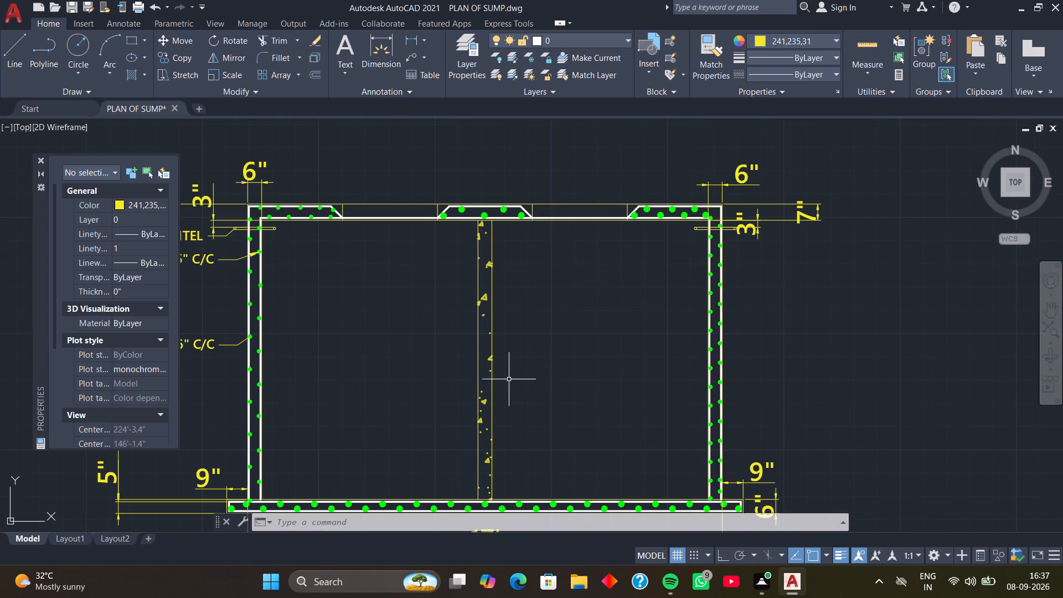
middle_click_drag(508, 379, 529, 369)
type("ML")
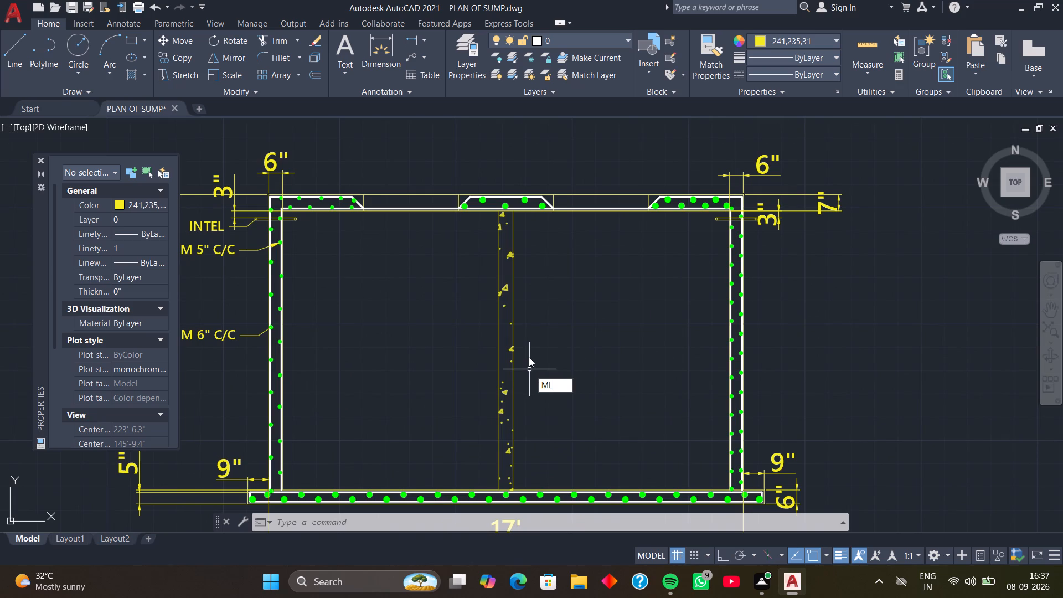
key("d")
key("space")
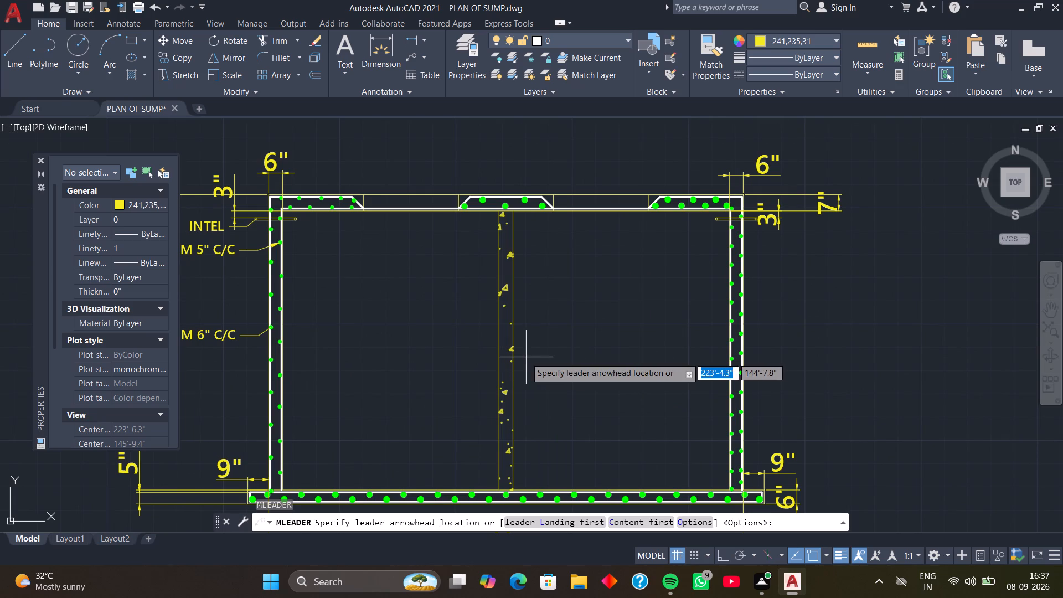
left_click(513, 360)
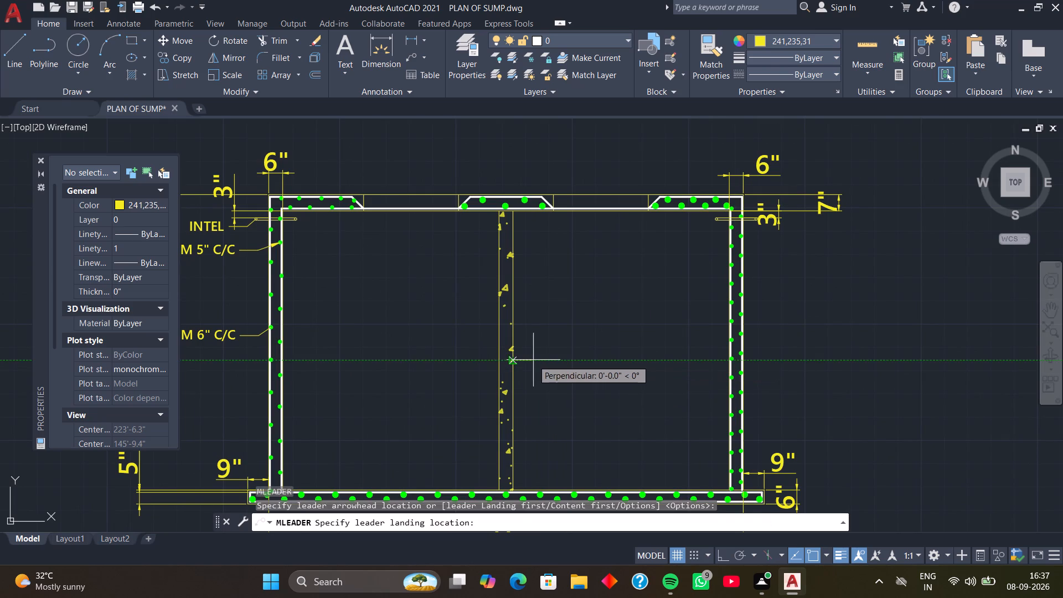
left_click(533, 360)
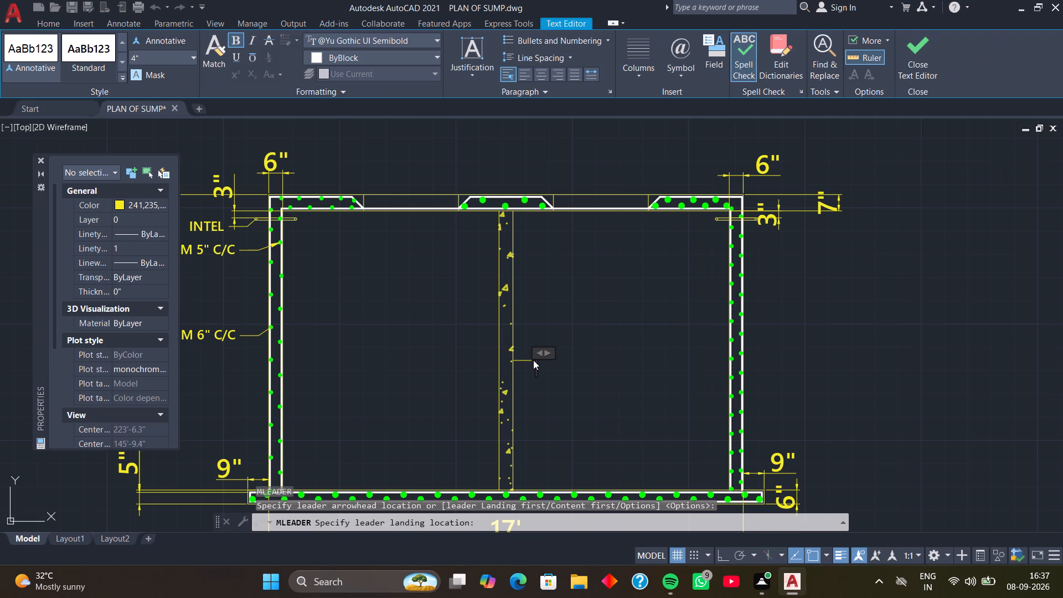
key("6")
key("shift+quotedbl")
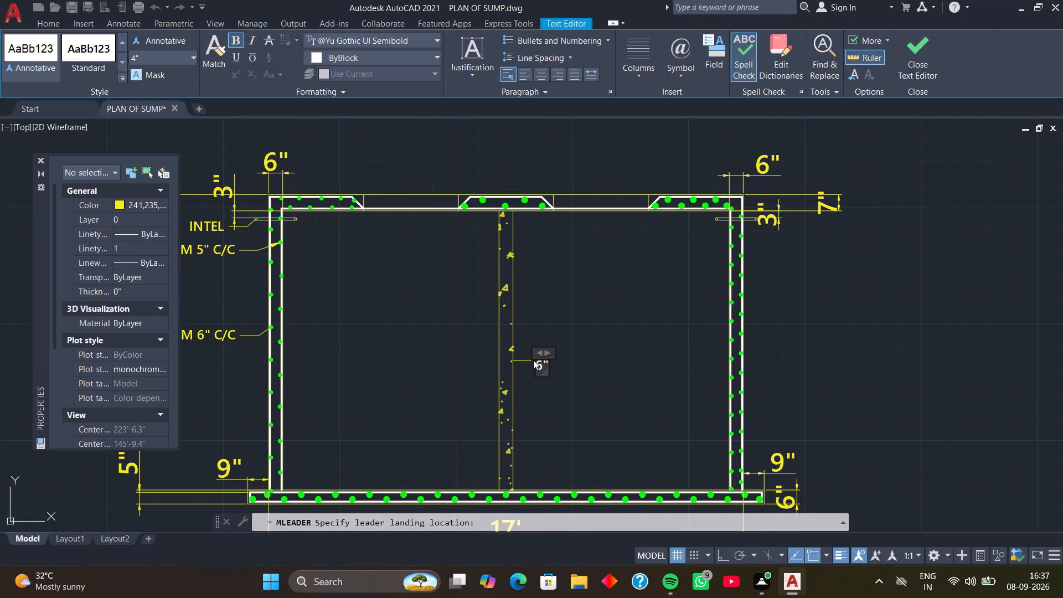
key("space")
type("RCC")
key("space")
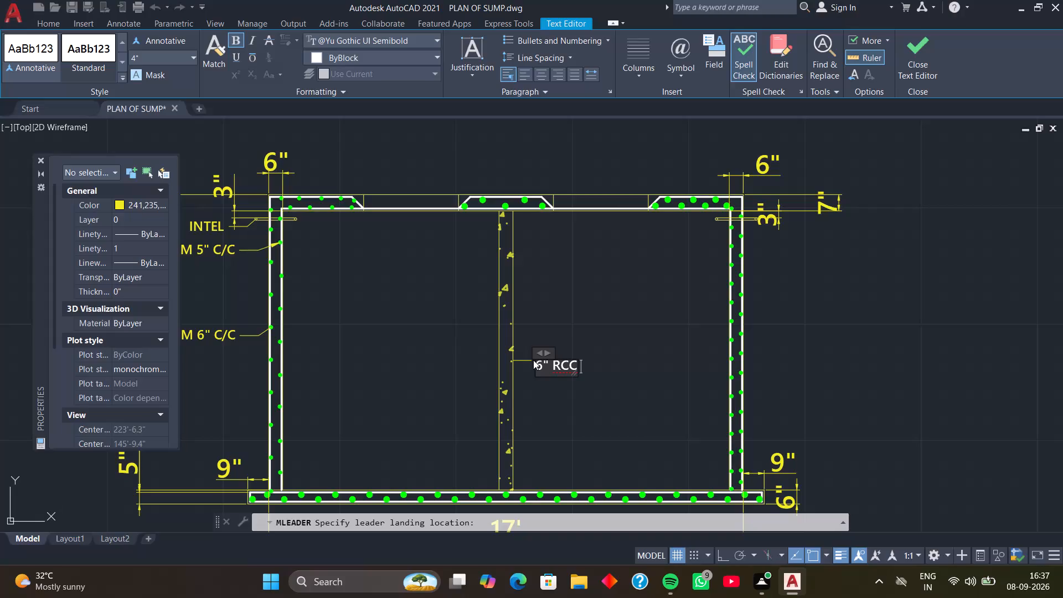
type("WA")
type("LL")
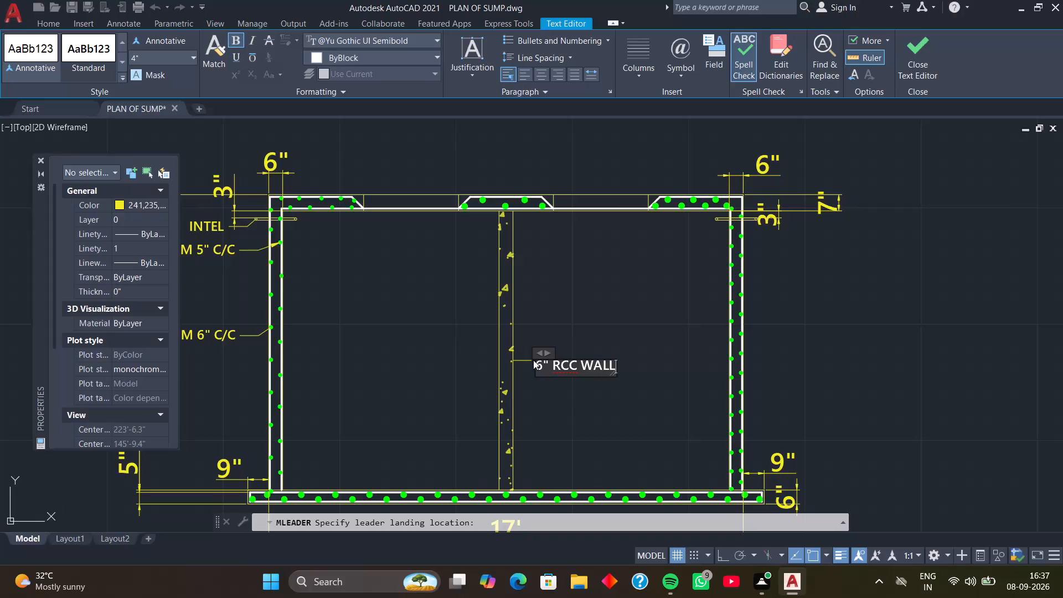
key("Return")
key("BackSpace")
left_click(633, 370)
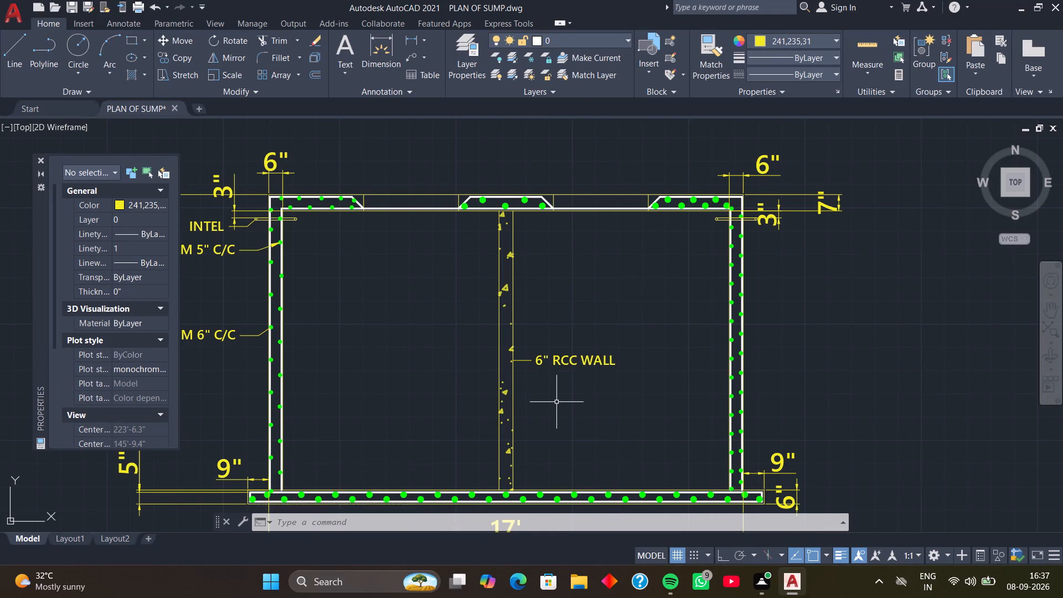
Move the SECTION 'A A' title about 2' farther down, away from the 17' width dimension.
scroll(556, 402, "down", 1)
middle_click_drag(561, 415, 571, 358)
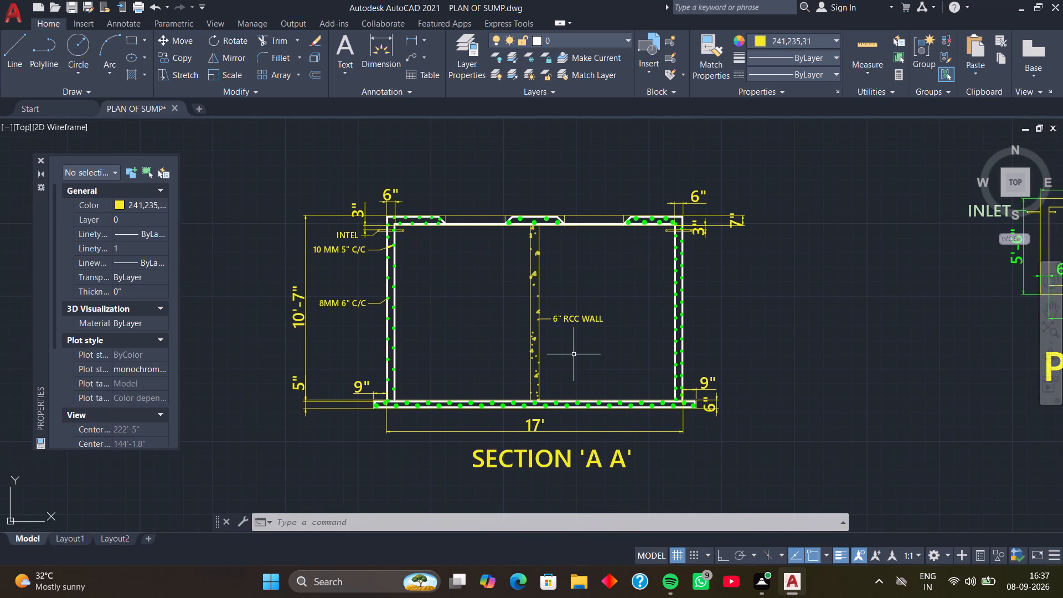
middle_click_drag(574, 354, 587, 341)
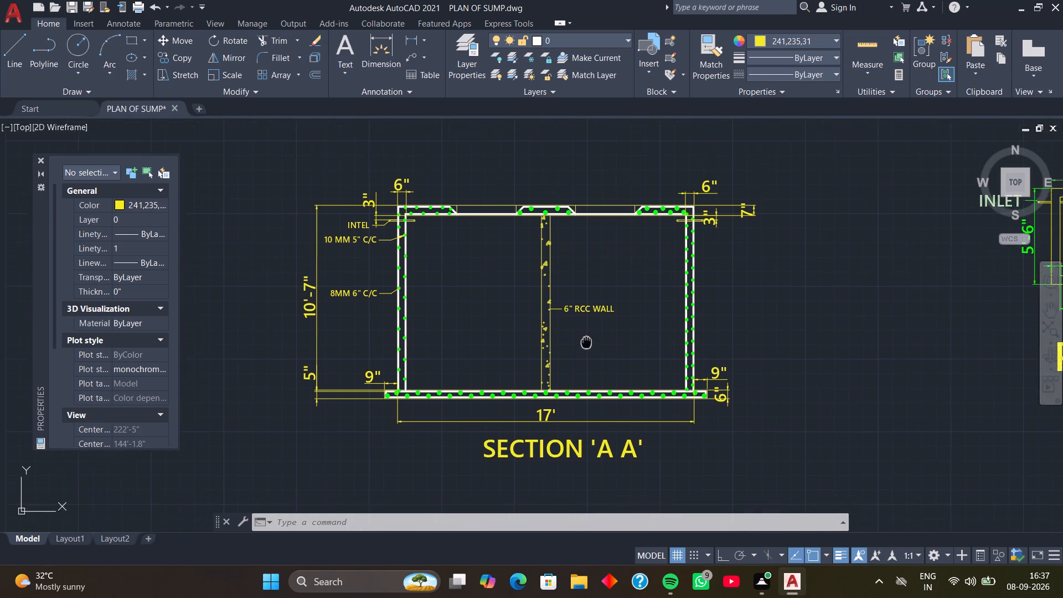
middle_click_drag(587, 341, 587, 333)
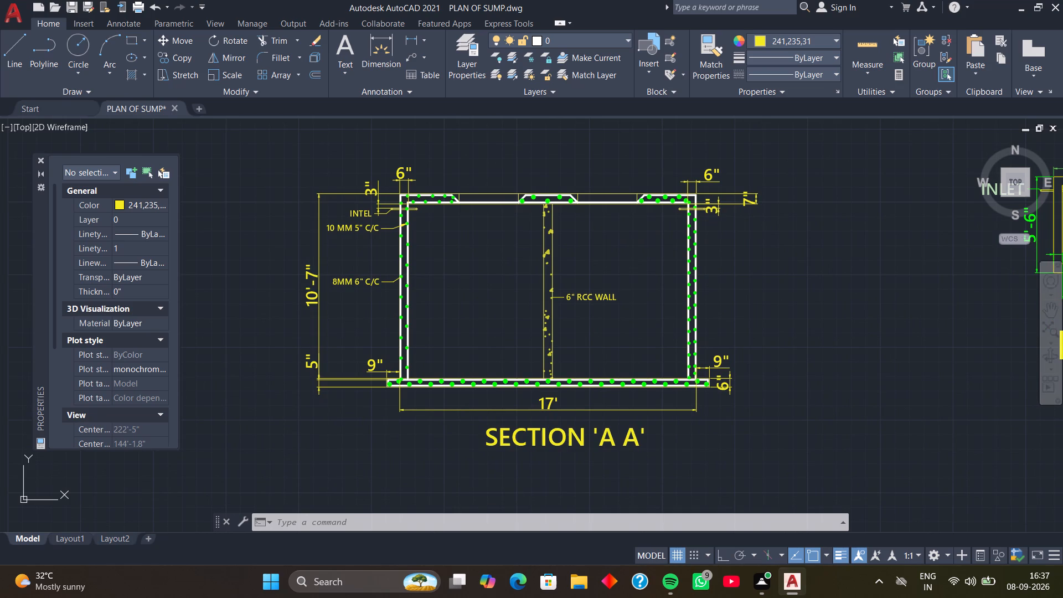
middle_click_drag(594, 398, 598, 353)
middle_click_drag(599, 346, 601, 330)
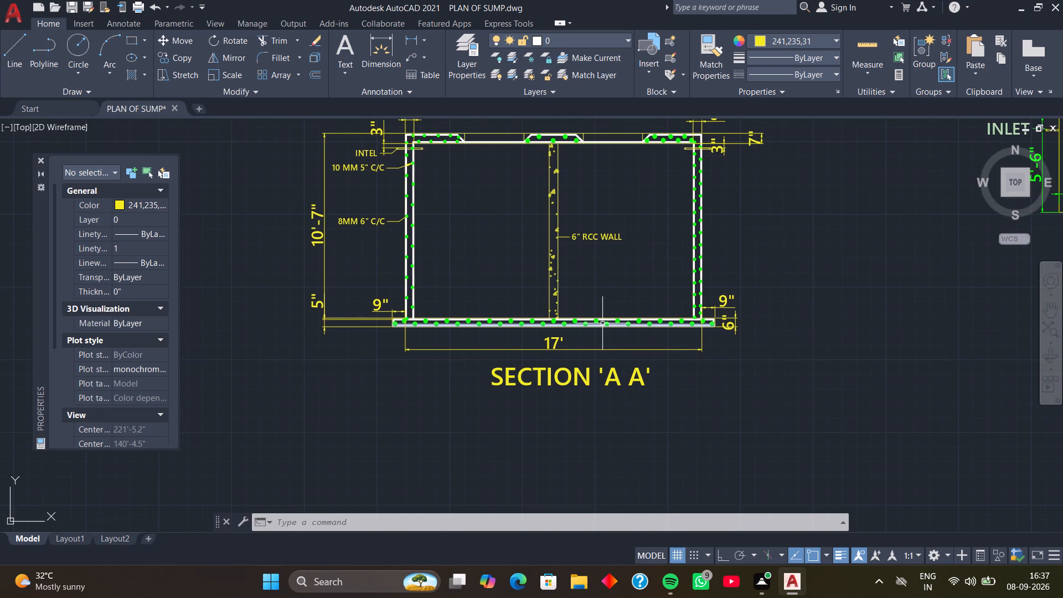
middle_click_drag(597, 349, 600, 276)
left_click(580, 302)
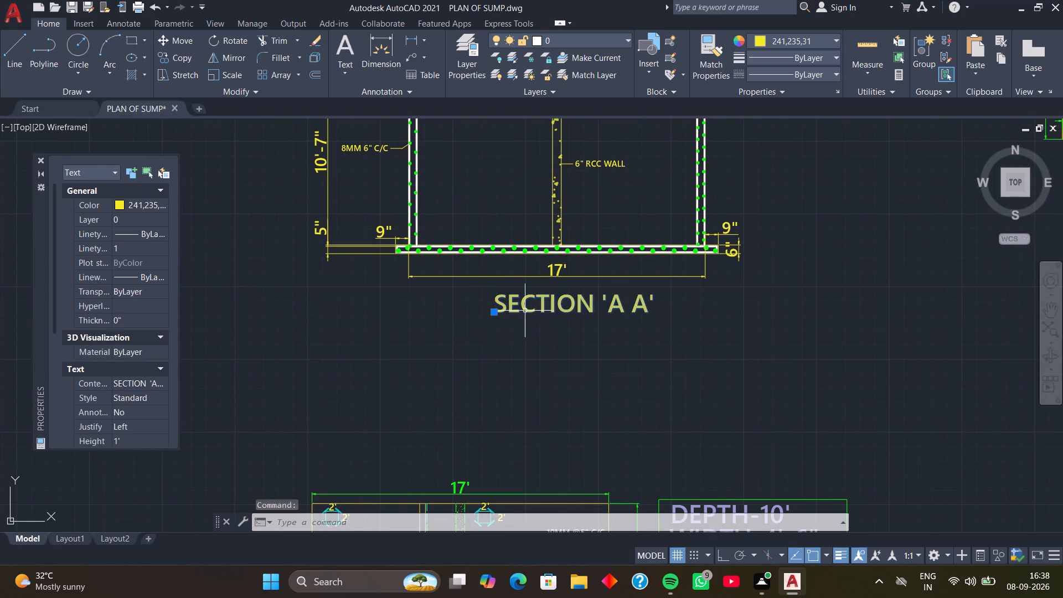
left_click(496, 314)
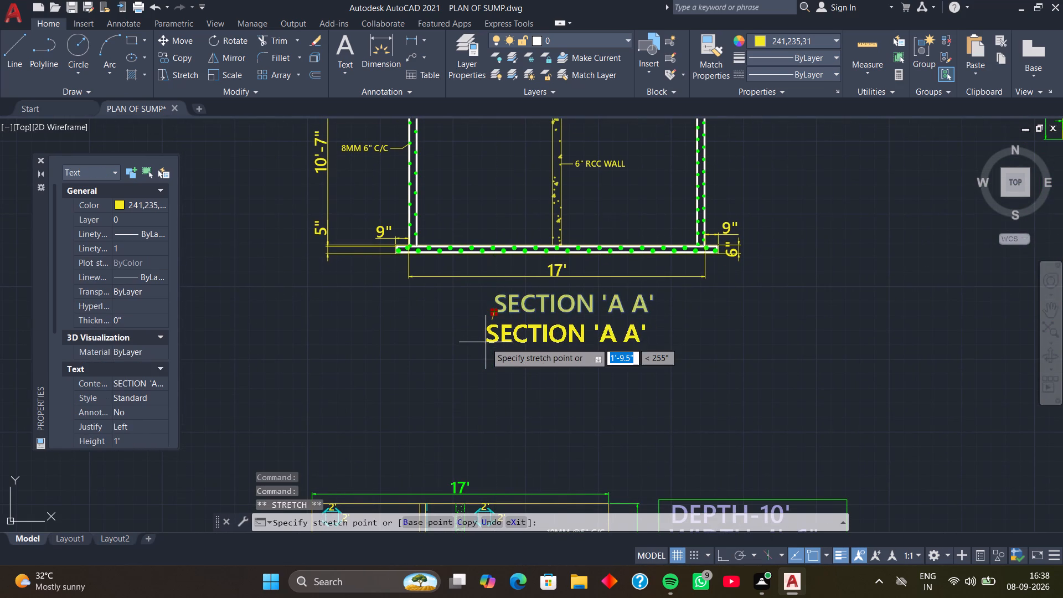
left_click(484, 348)
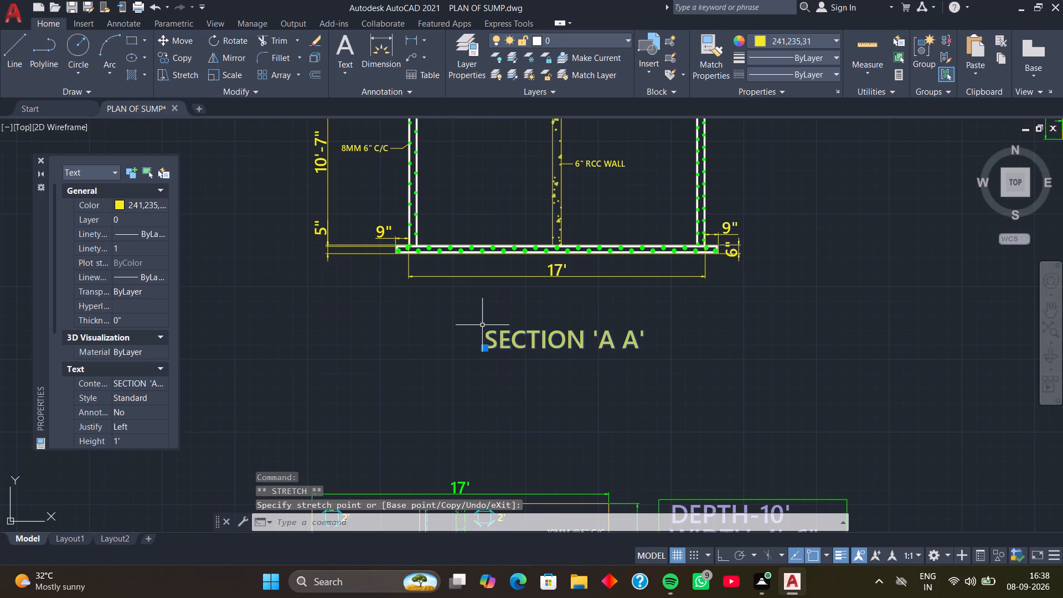
key("space")
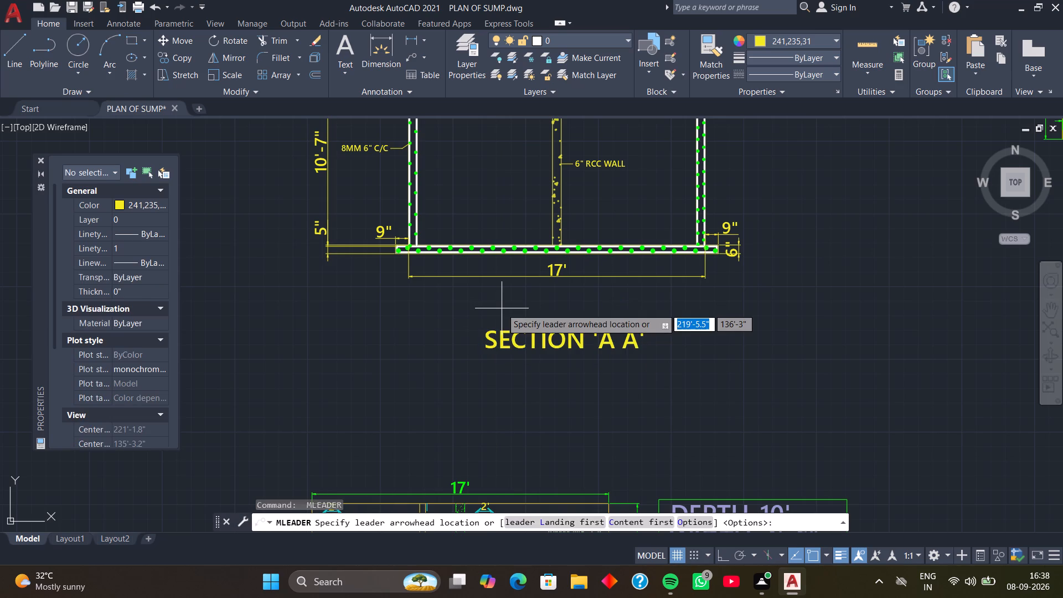
key("Escape")
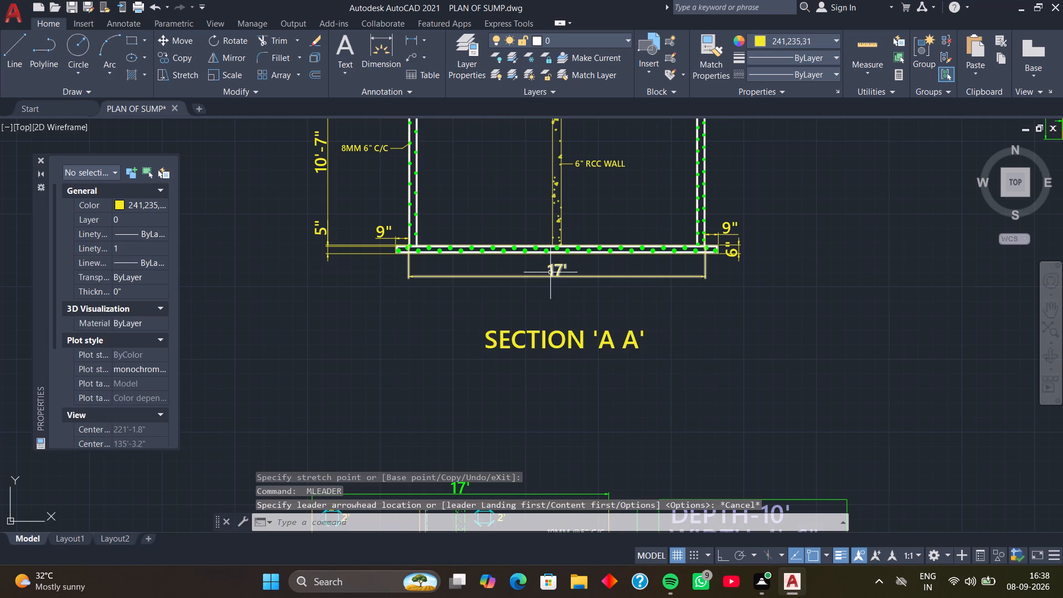
Move section A A's 17' width dimension line farther below the base slab, just above the title.
left_click(550, 272)
left_click(558, 270)
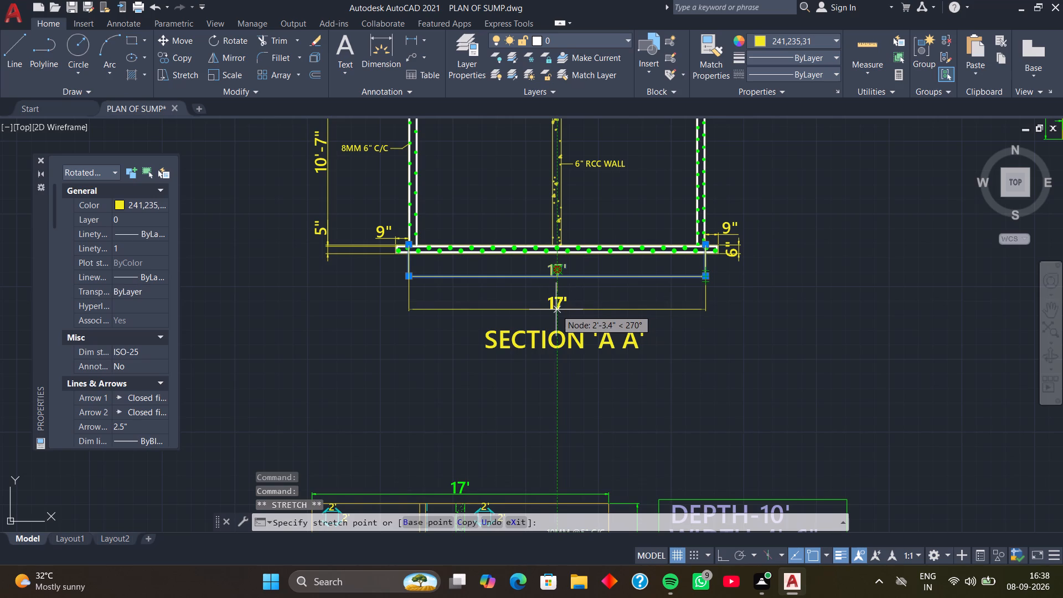
left_click(557, 313)
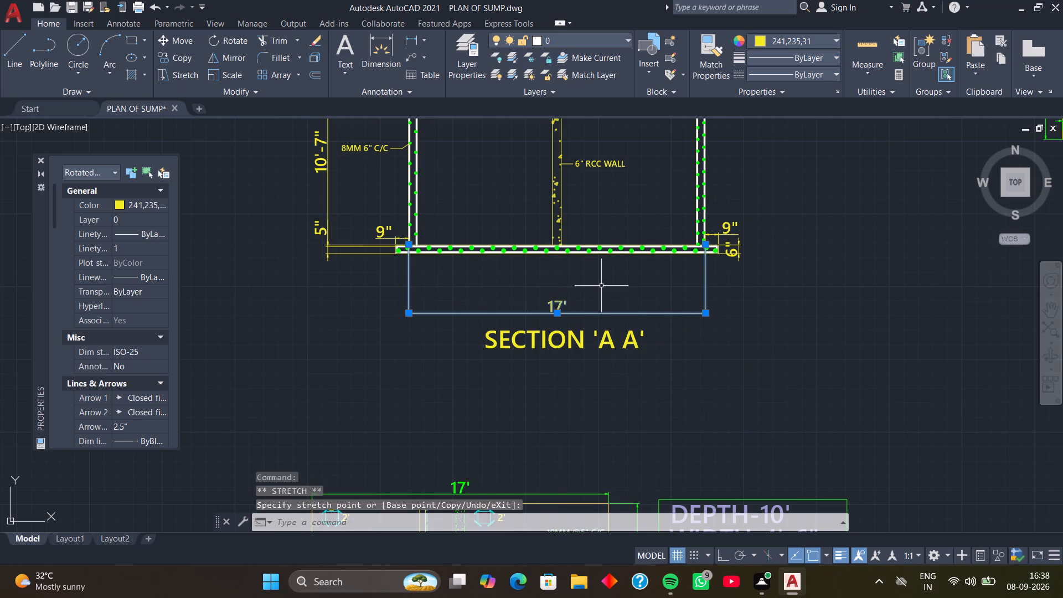
key("Escape")
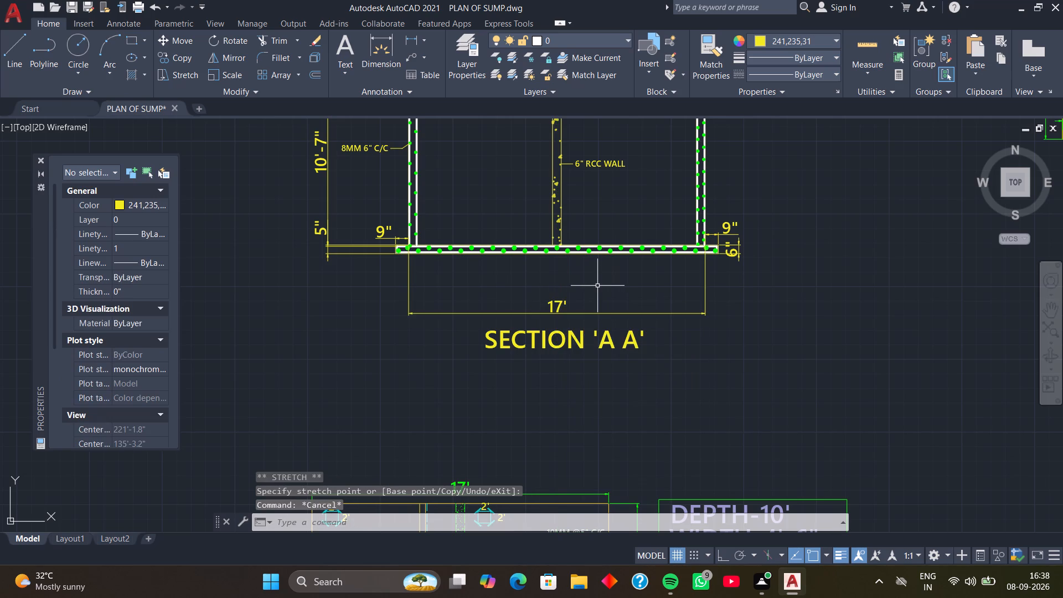
Add a multileader with the text 8 MM 6" C/C below section A A's base slab, pointing to an upper-row reinforcement bar.
middle_click_drag(580, 271, 582, 293)
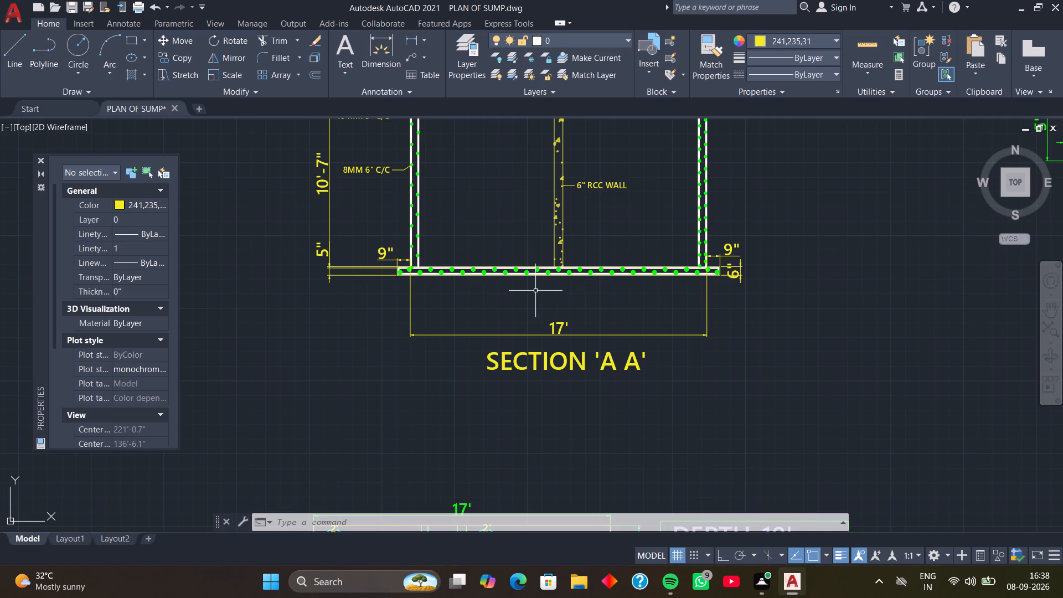
scroll(535, 290, "up", 1)
middle_click_drag(501, 284, 513, 296)
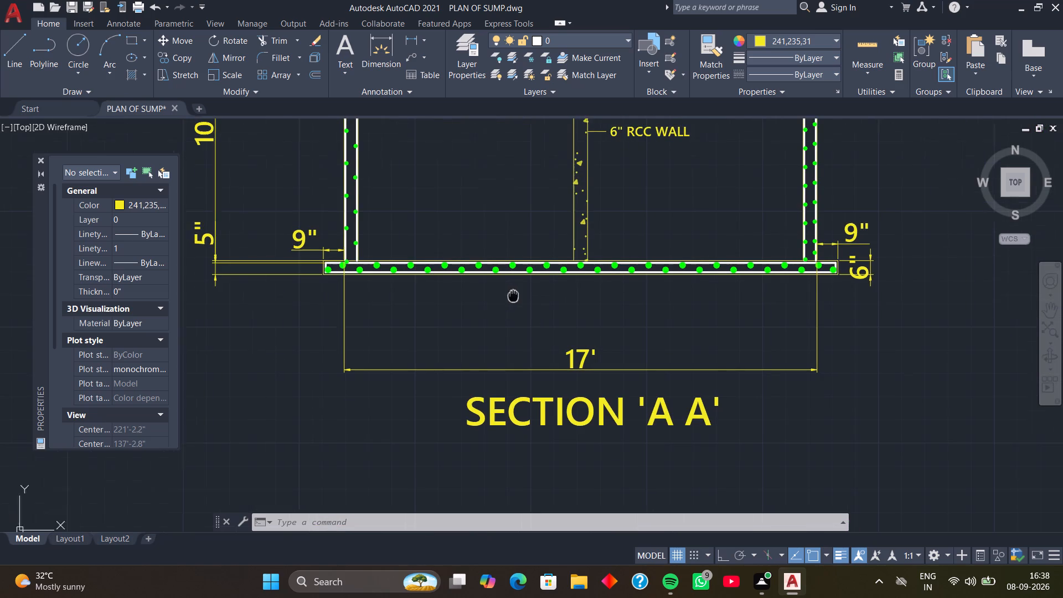
middle_click_drag(513, 296, 529, 312)
key("m")
key("l")
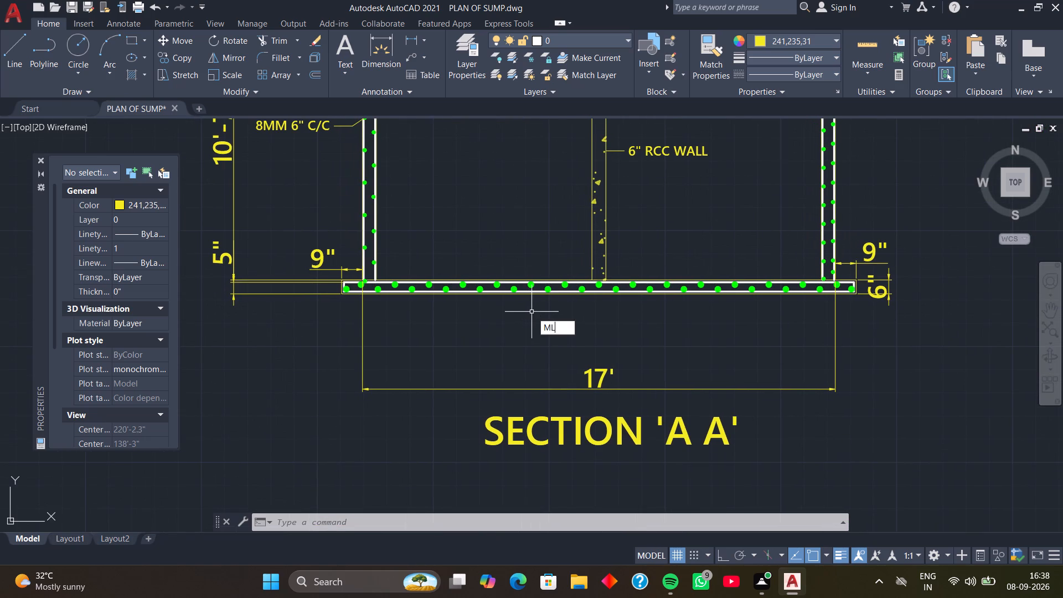
type("D")
key("space")
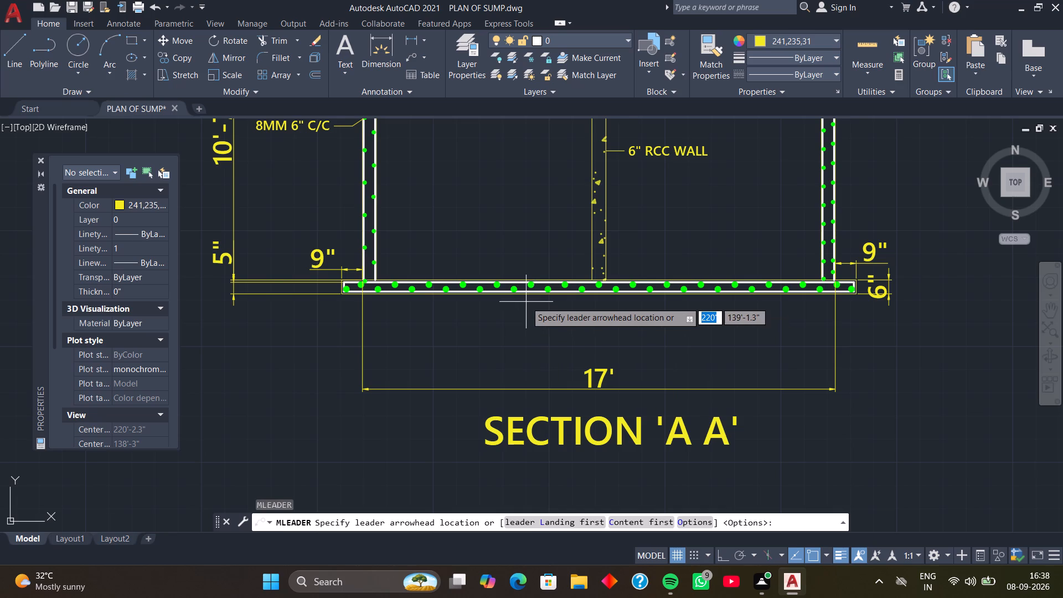
scroll(526, 302, "up", 1)
left_click(529, 275)
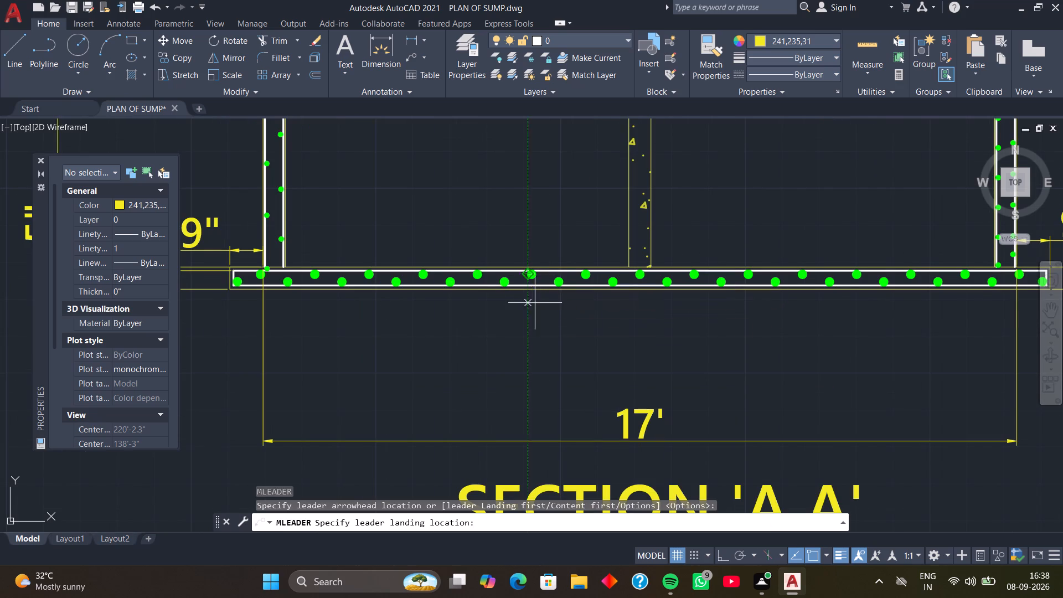
left_click(552, 319)
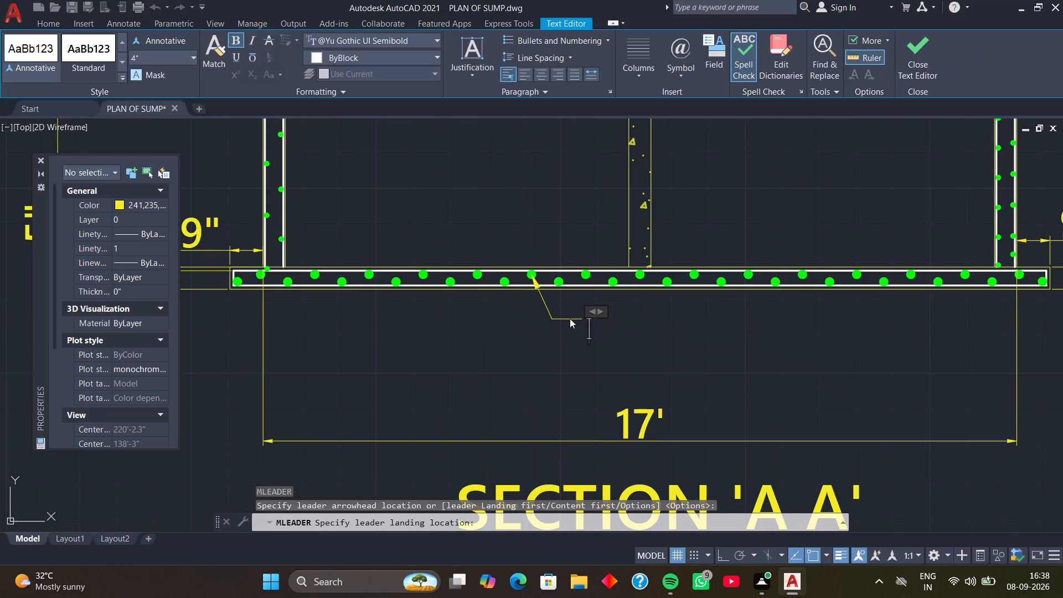
type("8MM")
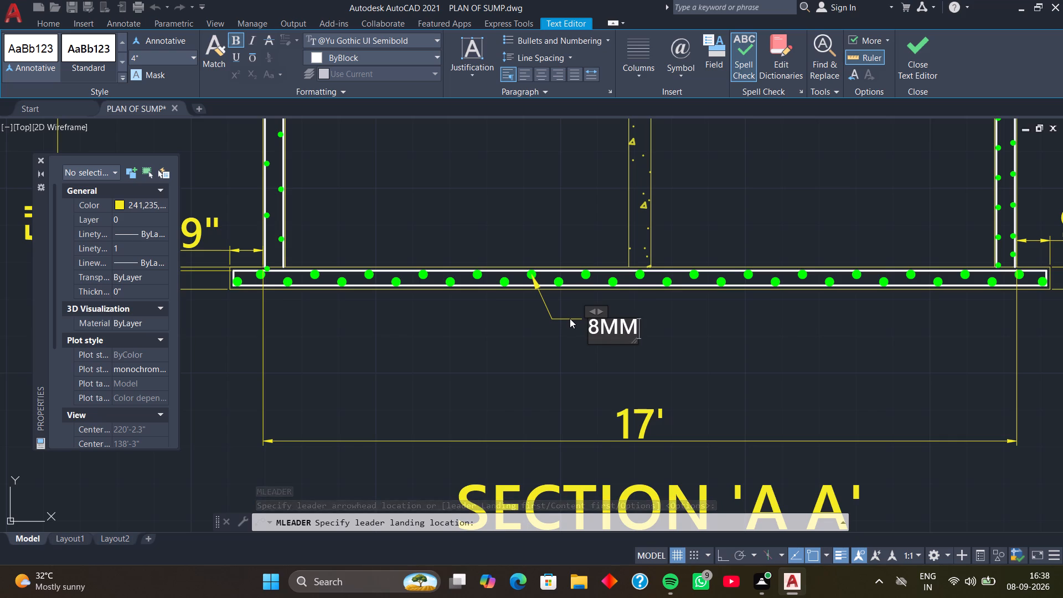
key("BackSpace")
key("BackSpace")
key("space")
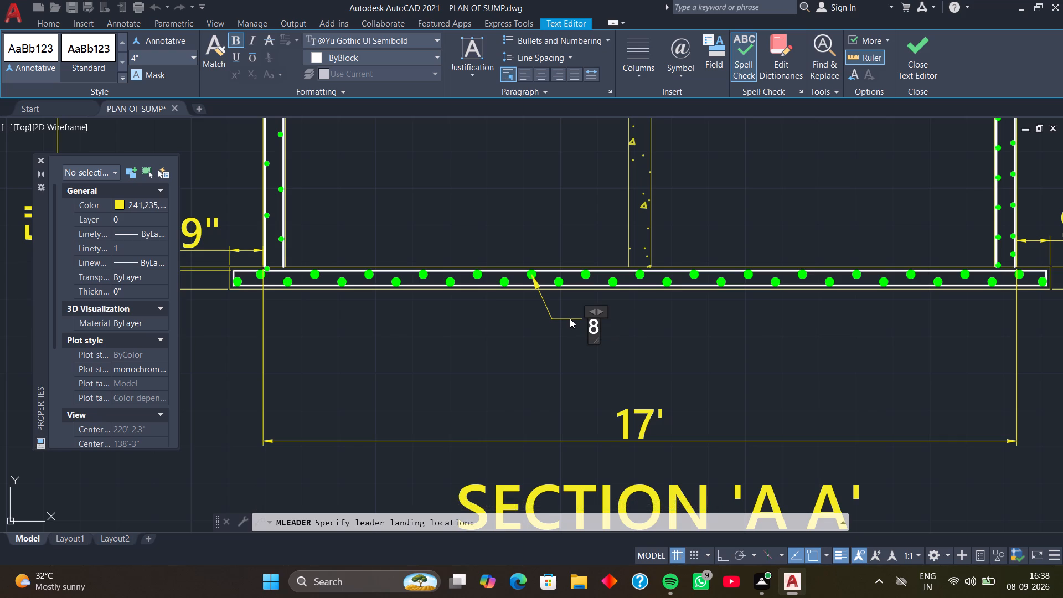
type("MM")
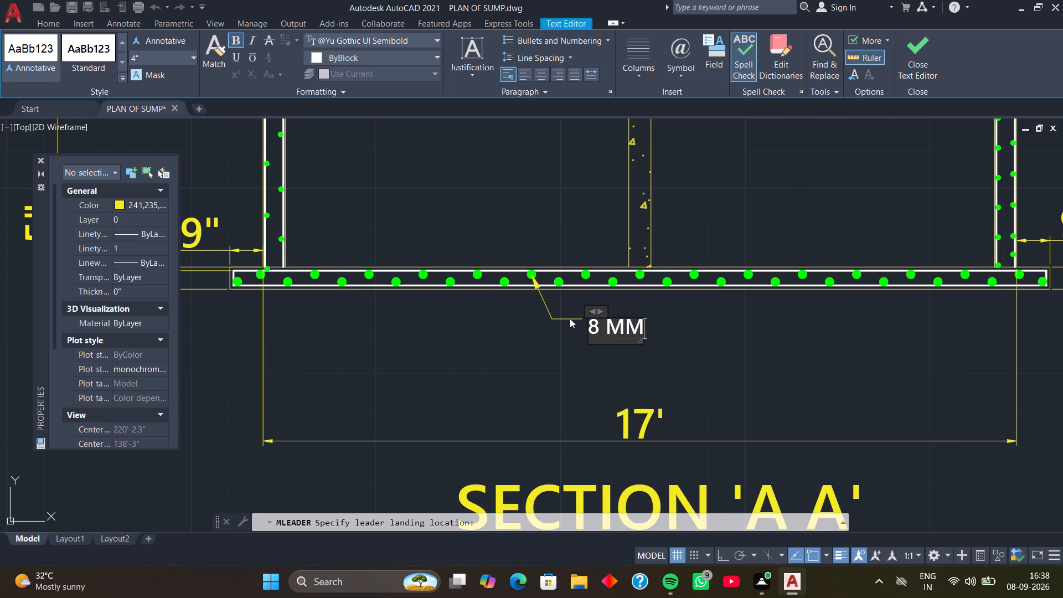
key("space")
key("6")
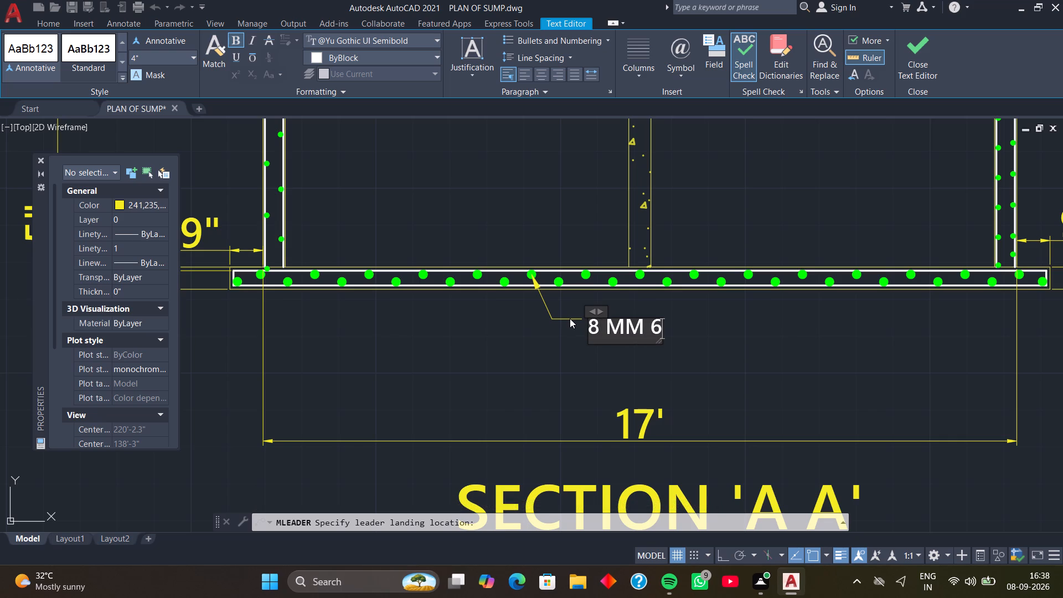
type("\"")
key("space")
type("C/C")
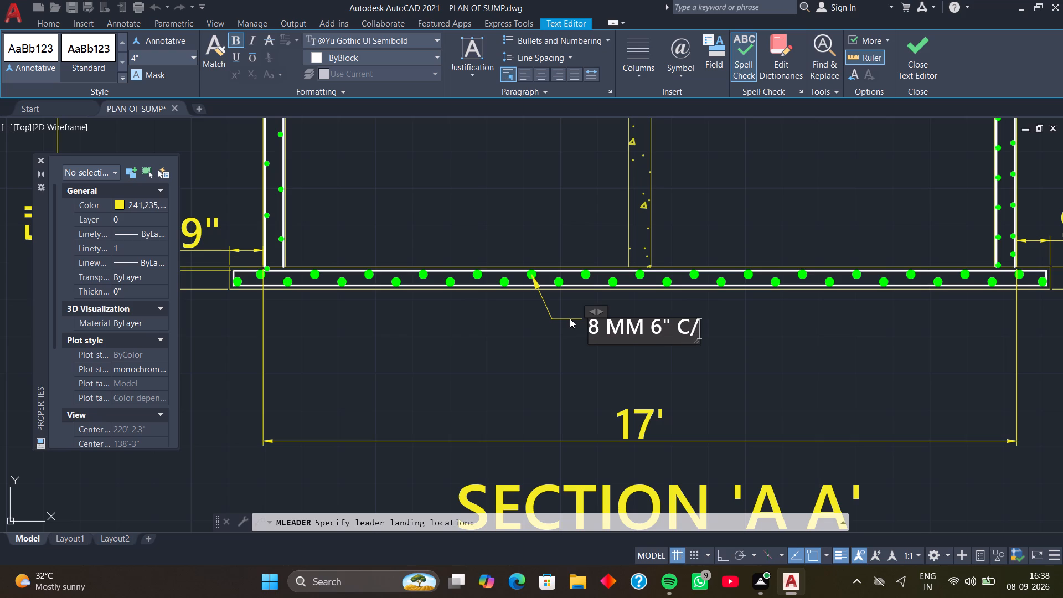
key("Return")
key("BackSpace")
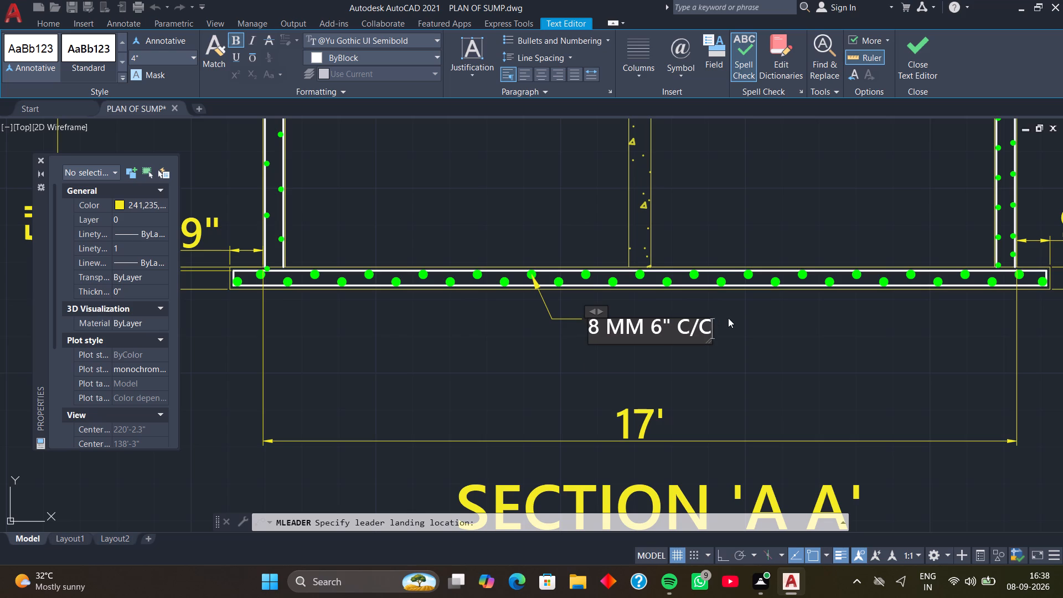
left_click(728, 318)
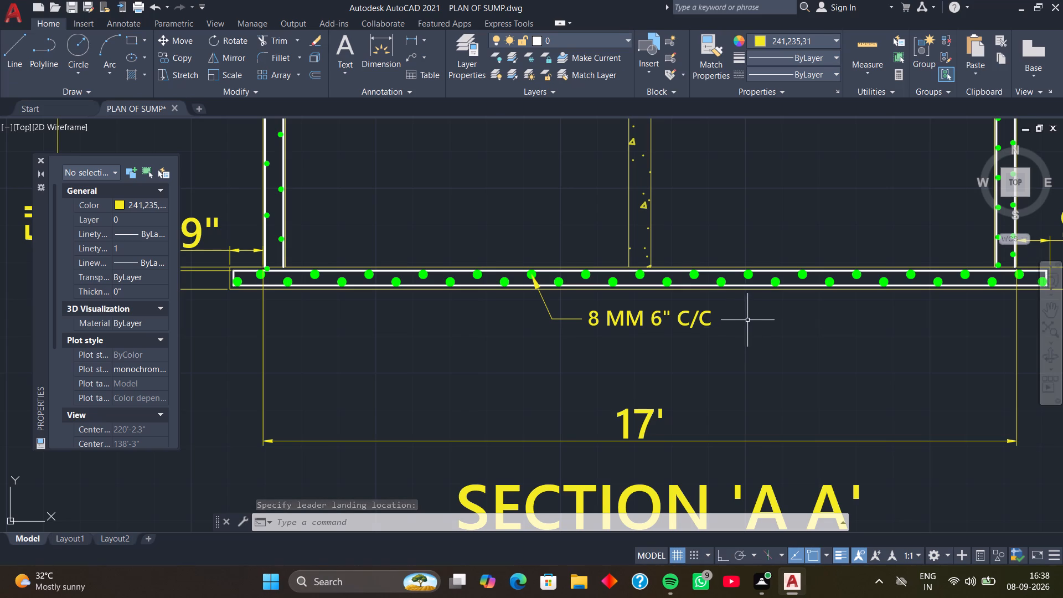
Draw a line about 1'-2.7" long from the adjacent upper-row slab bar to the bend of the 8 MM 6" C/C leader.
scroll(747, 320, "down", 2)
middle_click_drag(747, 320, 606, 349)
middle_click(606, 349)
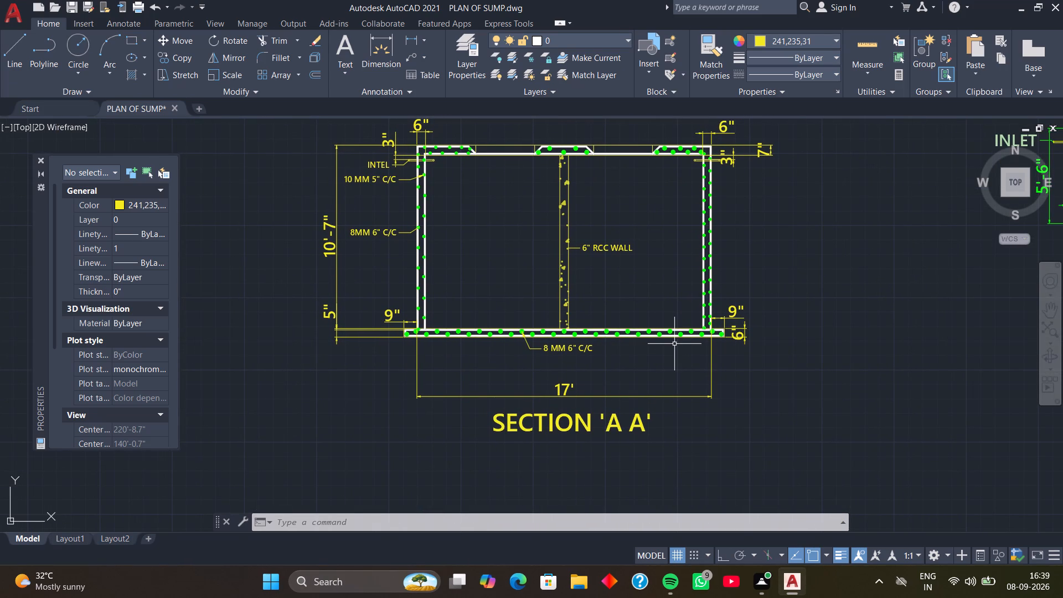
scroll(542, 352, "up", 4)
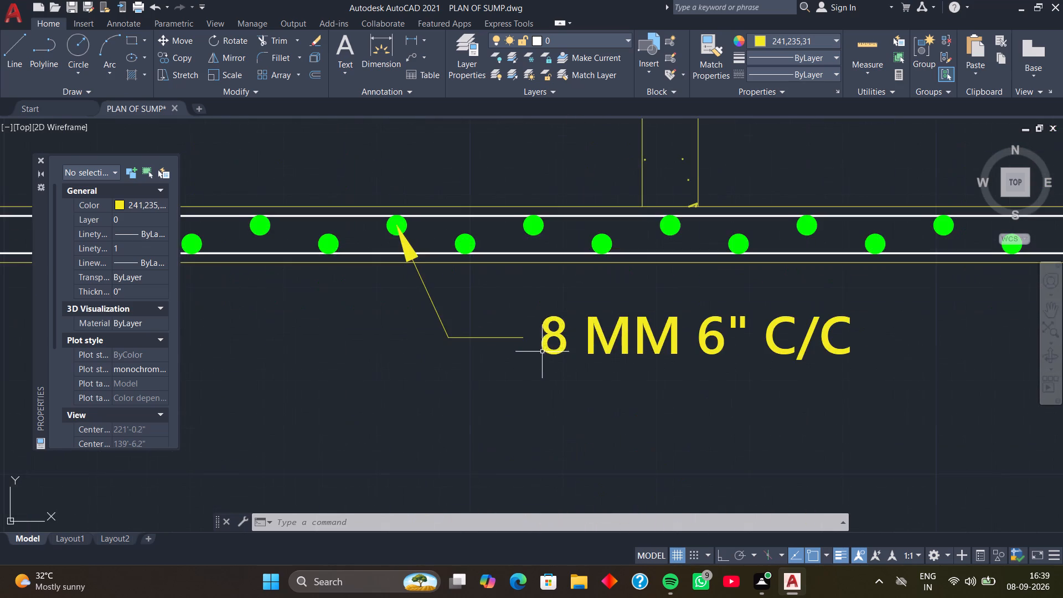
middle_click_drag(528, 351, 595, 358)
scroll(577, 360, "down", 1)
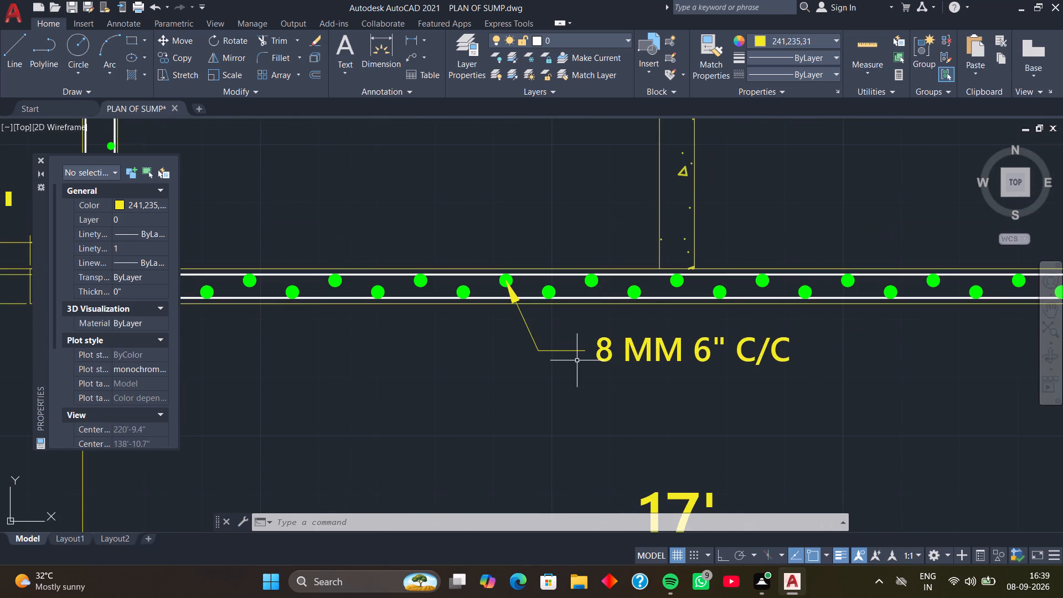
key("l")
key("Return")
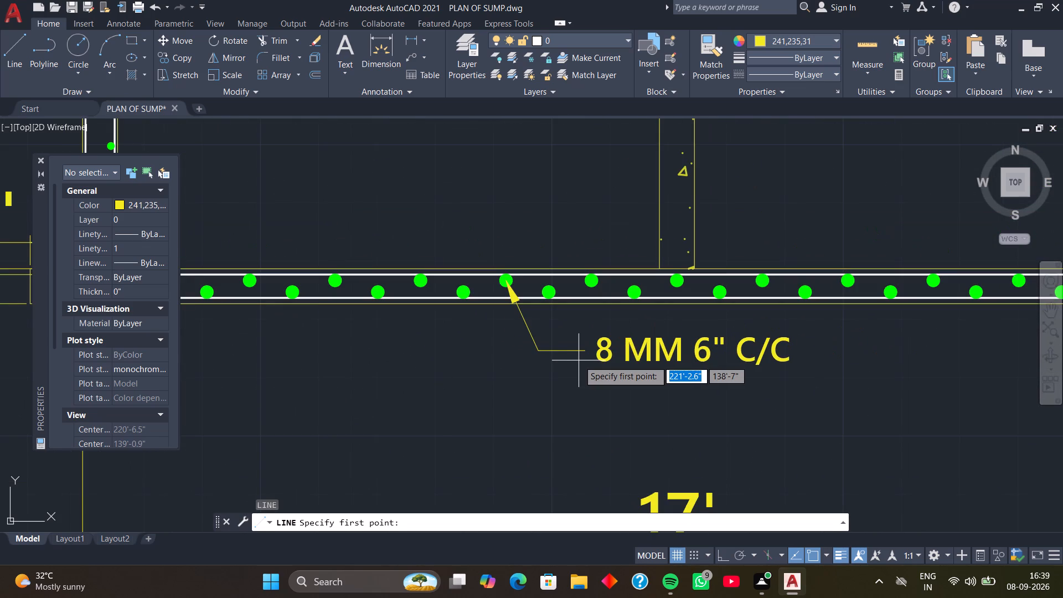
left_click(589, 283)
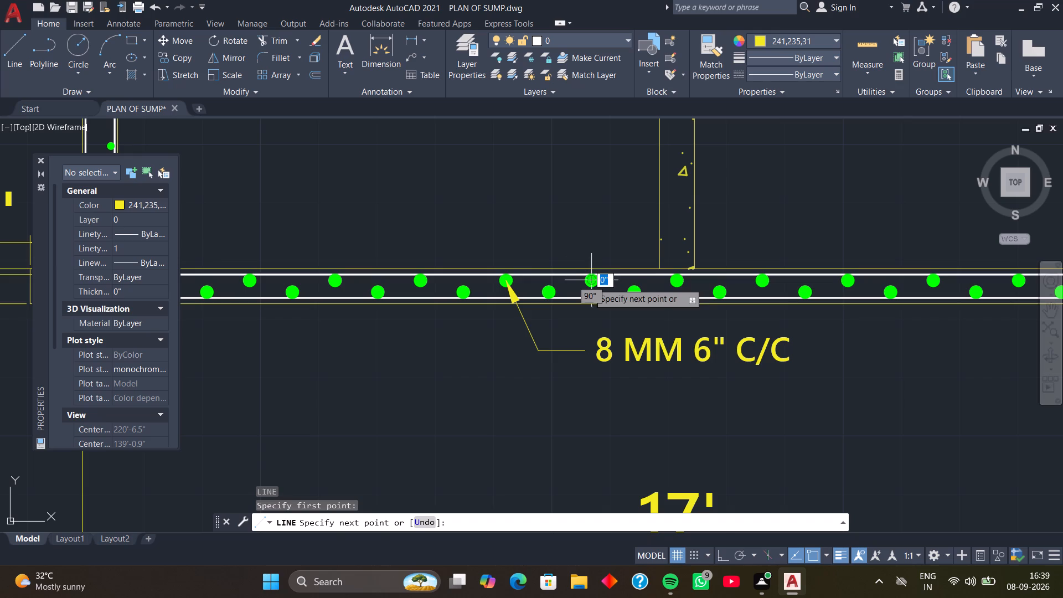
left_click(541, 351)
key("space")
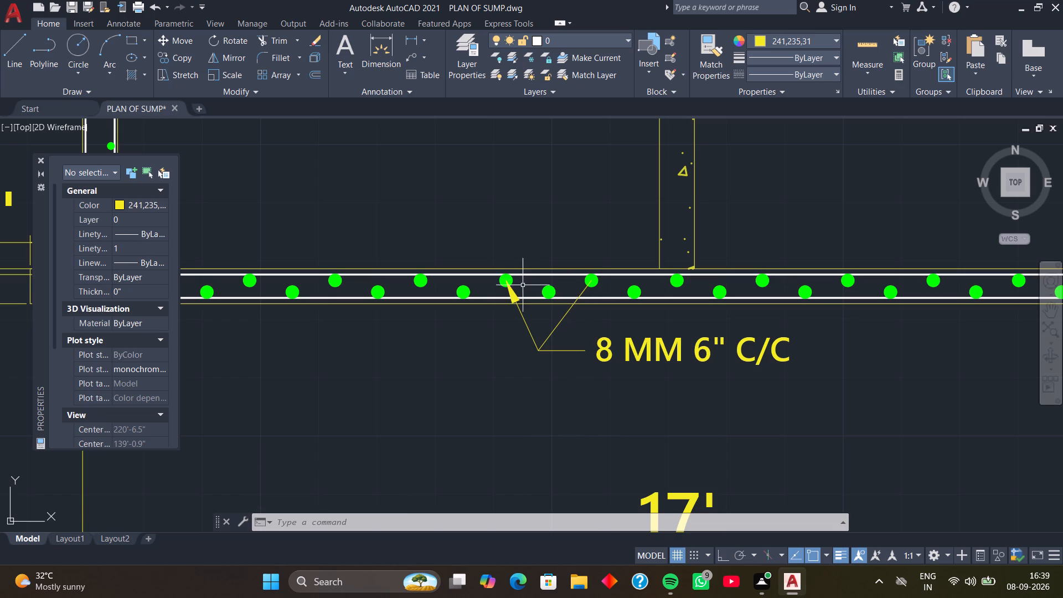
Draw a line about 7.2" long from an outer-row bar in the left wall to the bend of the 10 MM 5" C/C leader.
scroll(524, 287, "down", 2)
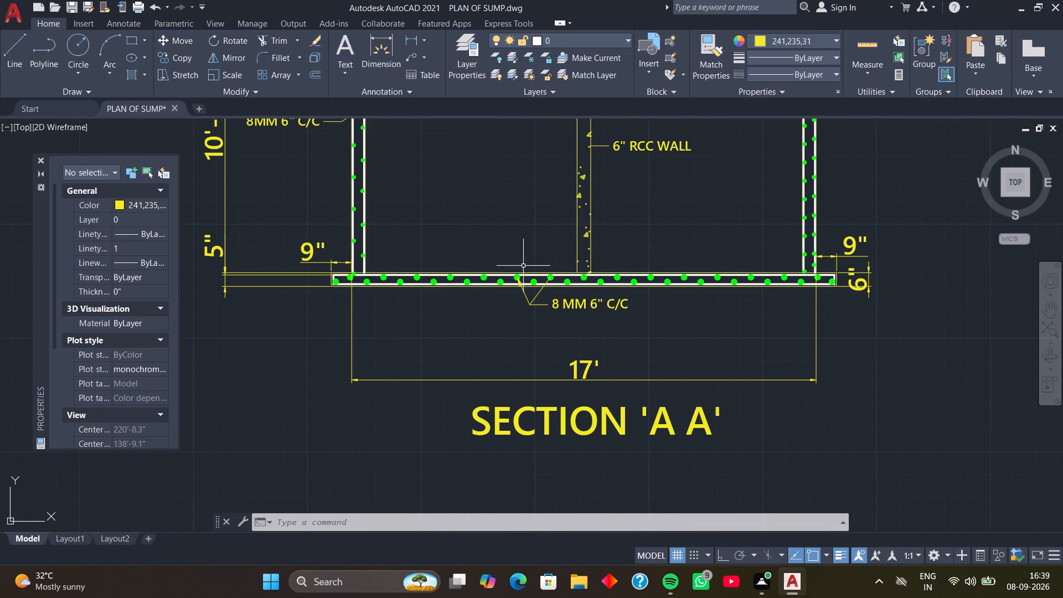
middle_click(512, 241)
middle_click_drag(512, 241, 549, 300)
scroll(546, 297, "down", 2)
middle_click_drag(506, 274, 545, 283)
middle_click_drag(577, 309, 592, 321)
scroll(517, 302, "up", 1)
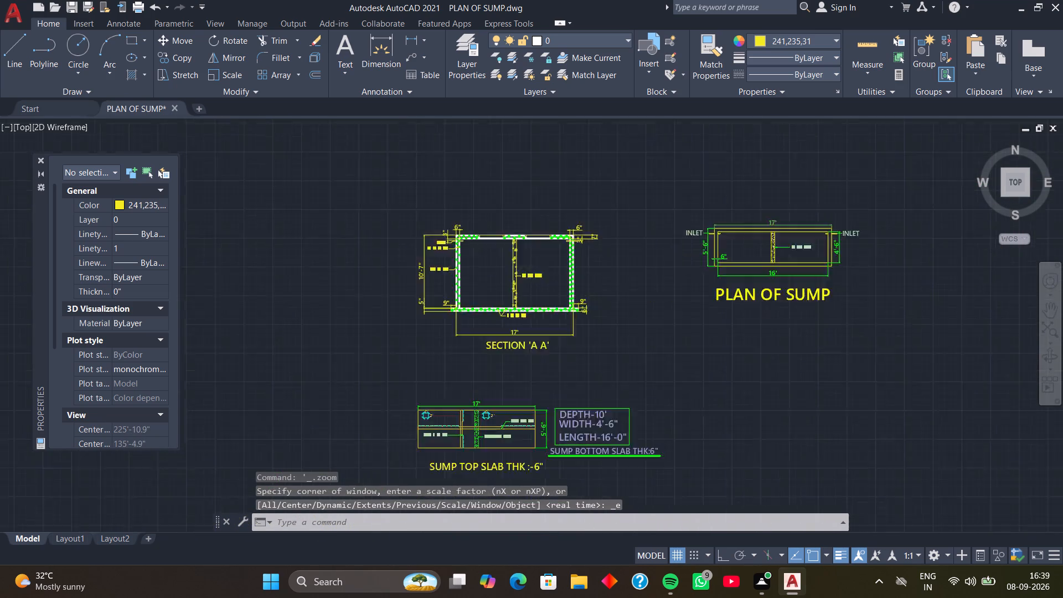
scroll(514, 300, "up", 2)
middle_click_drag(475, 264, 669, 334)
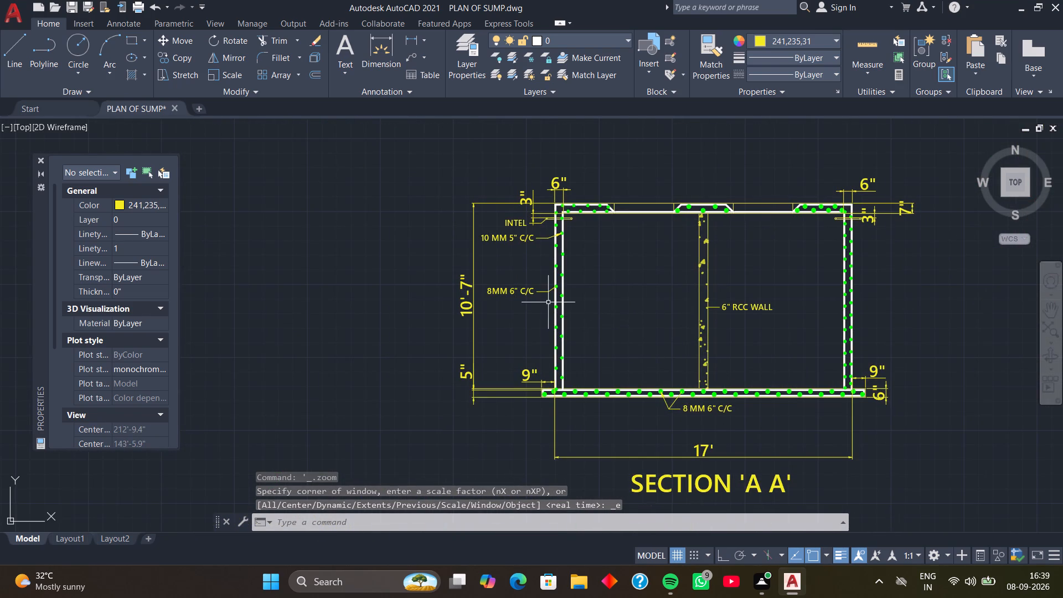
middle_click_drag(585, 299, 709, 346)
scroll(642, 329, "up", 3)
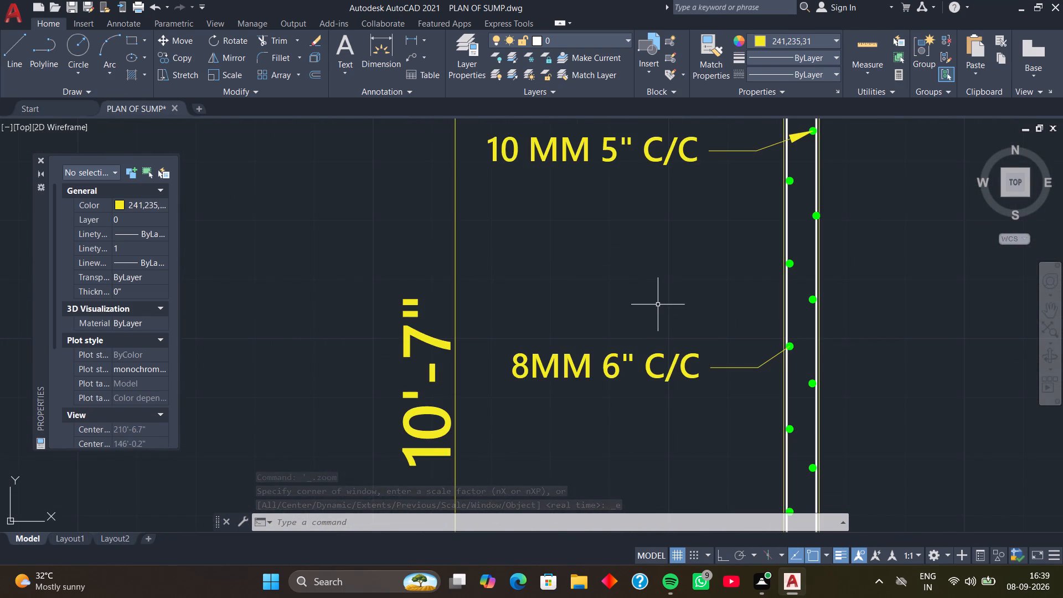
middle_click_drag(657, 286, 629, 358)
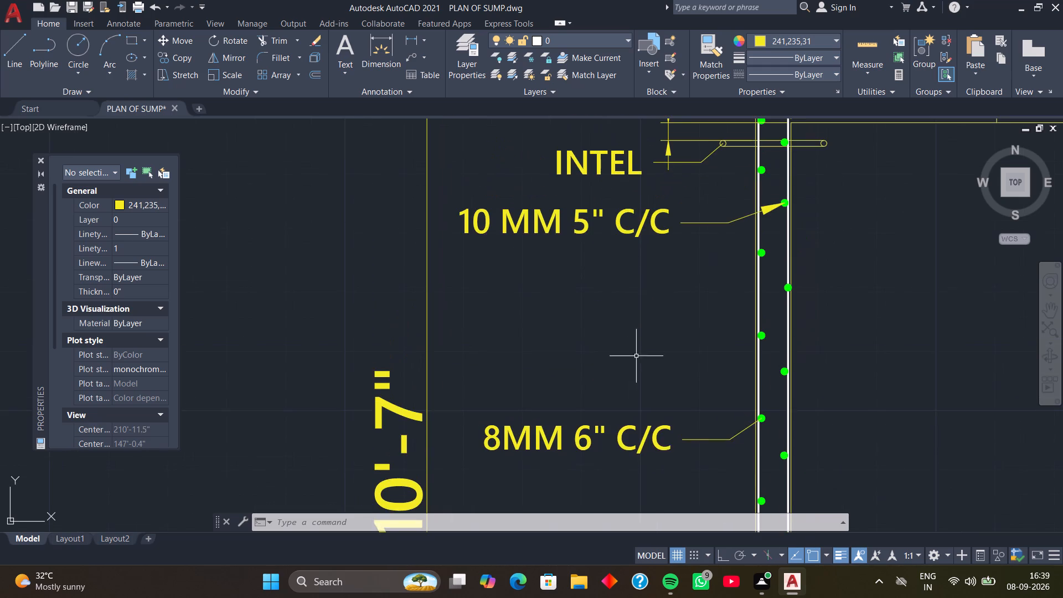
middle_click_drag(656, 297, 587, 385)
scroll(654, 338, "up", 3)
middle_click_drag(653, 310, 539, 358)
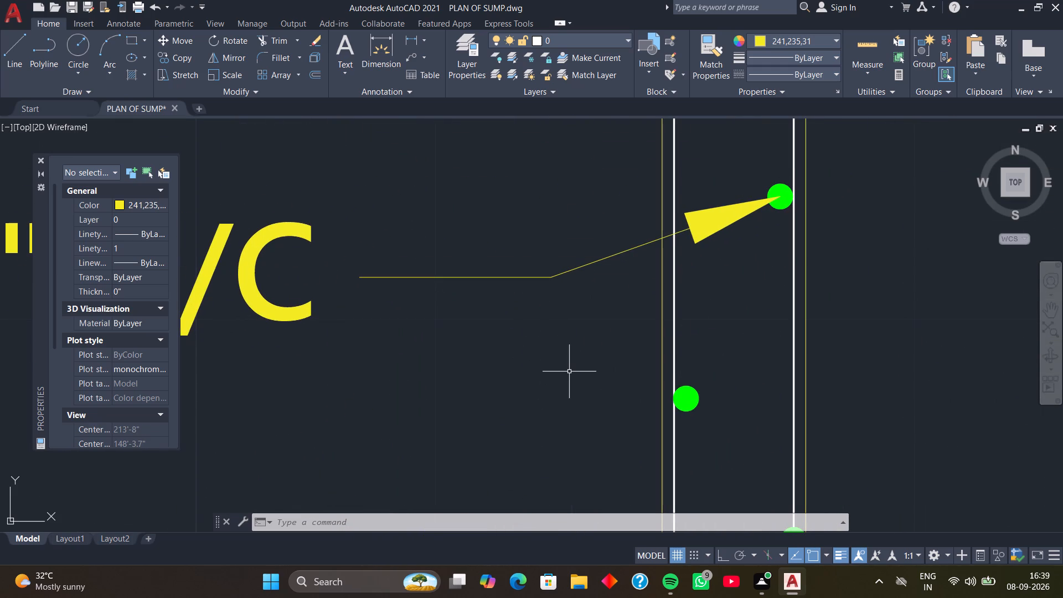
scroll(569, 375, "up", 2)
scroll(569, 375, "down", 1)
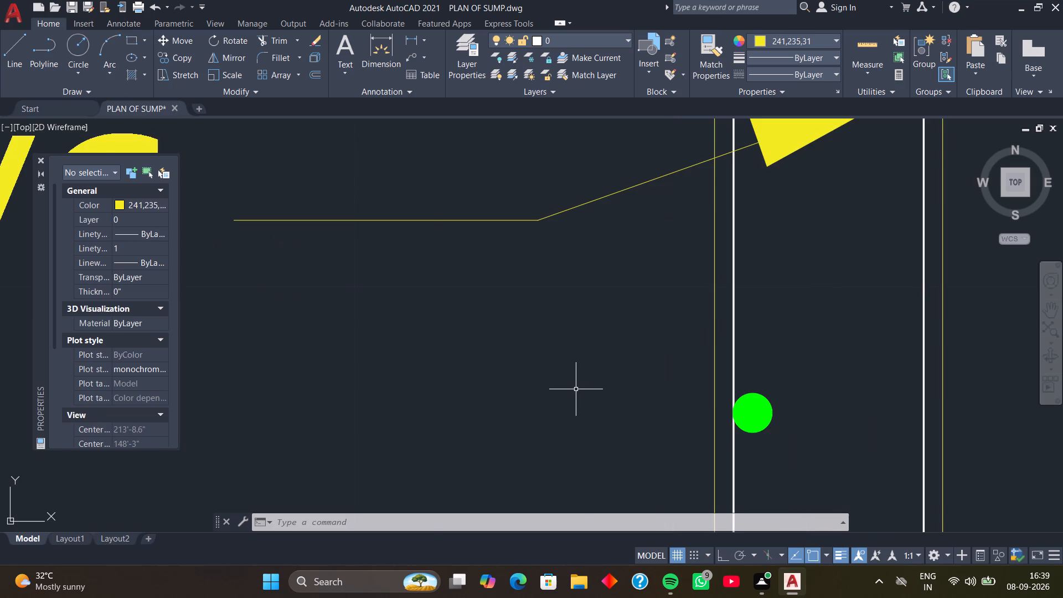
key("l")
key("Return")
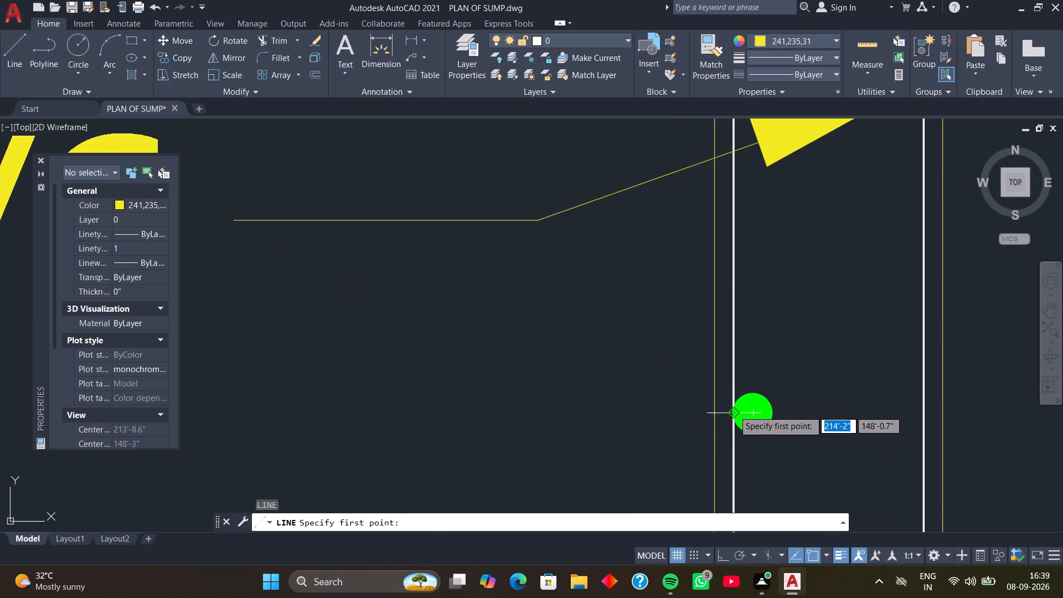
left_click(734, 410)
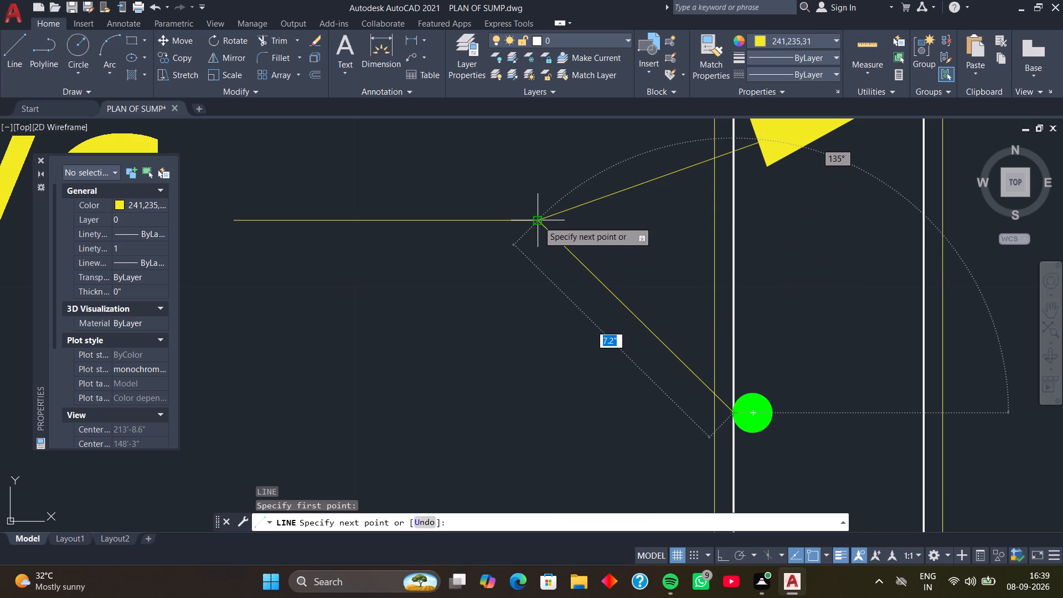
left_click(538, 221)
key("space")
Examine section A A's left-wall reinforcement labels, the middle wall label and the base slab annotations.
scroll(590, 344, "down", 3)
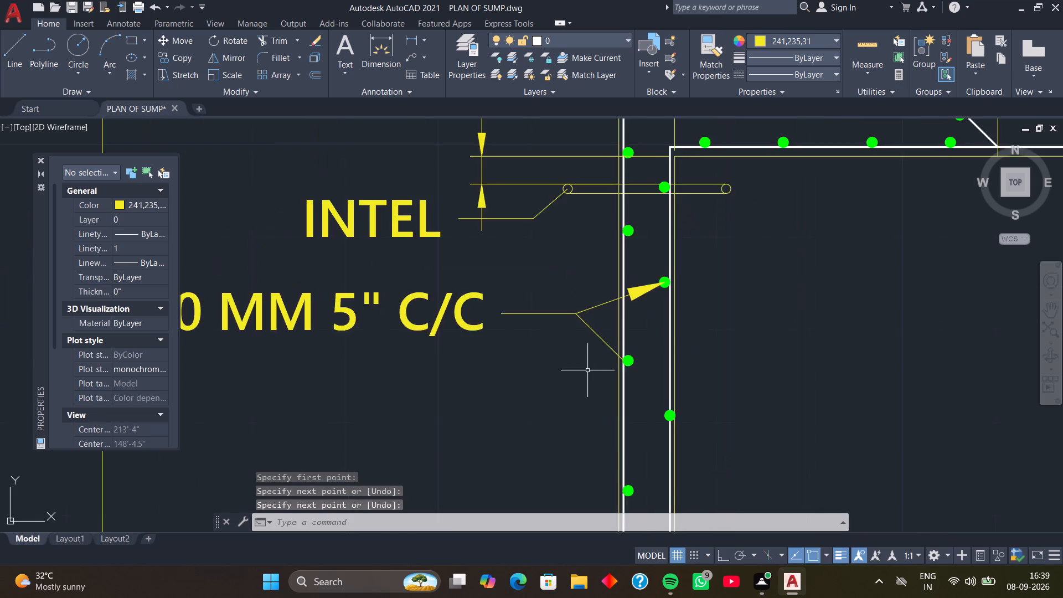
middle_click_drag(587, 370, 564, 237)
scroll(568, 275, "down", 1)
middle_click_drag(556, 316, 558, 197)
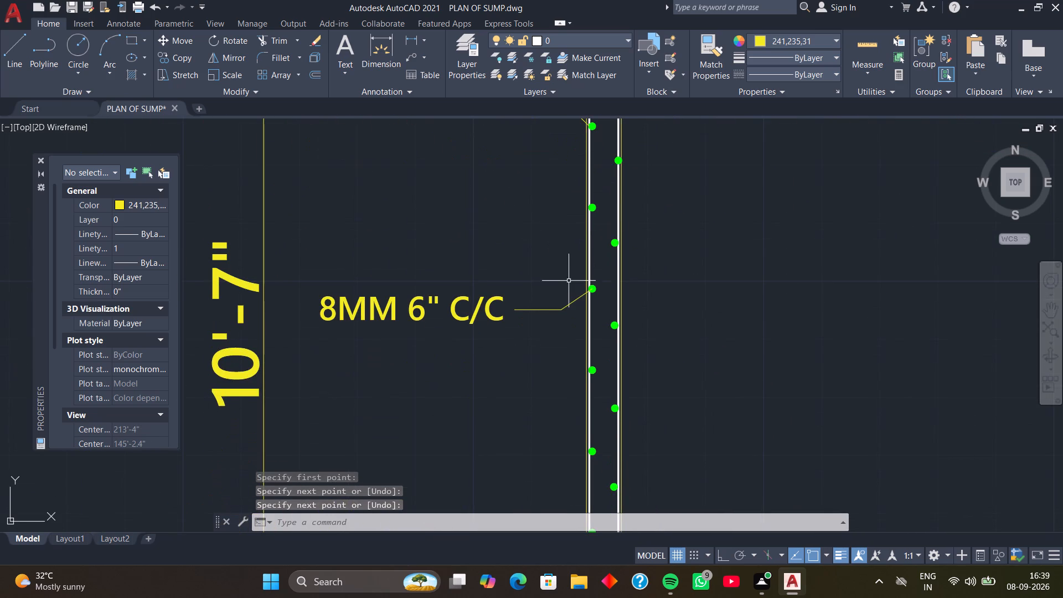
middle_click_drag(571, 288, 546, 264)
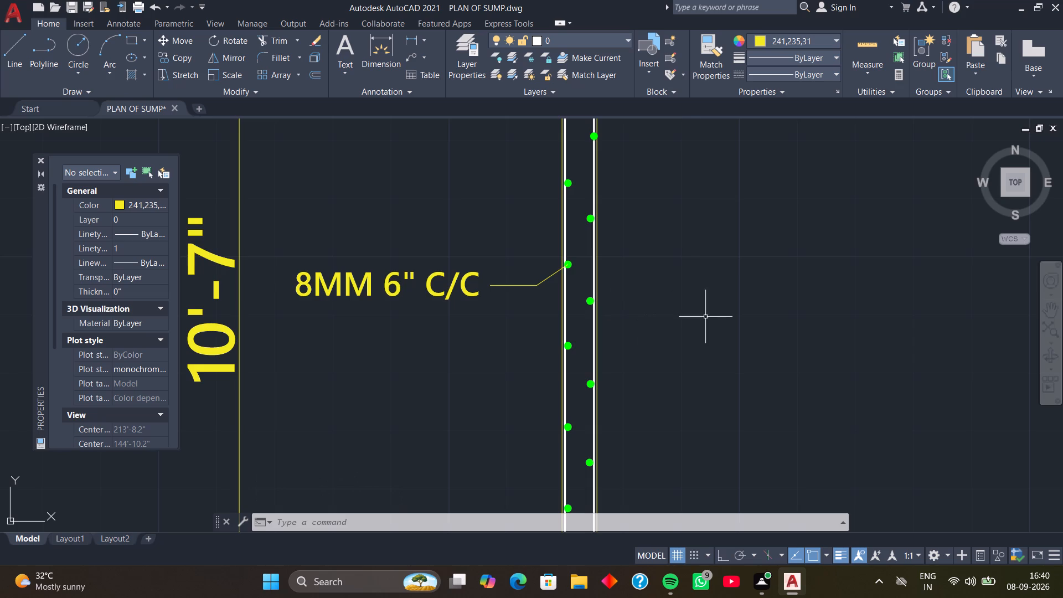
middle_click_drag(731, 367, 705, 245)
scroll(696, 270, "down", 2)
middle_click_drag(679, 341, 656, 301)
middle_click_drag(744, 330, 731, 330)
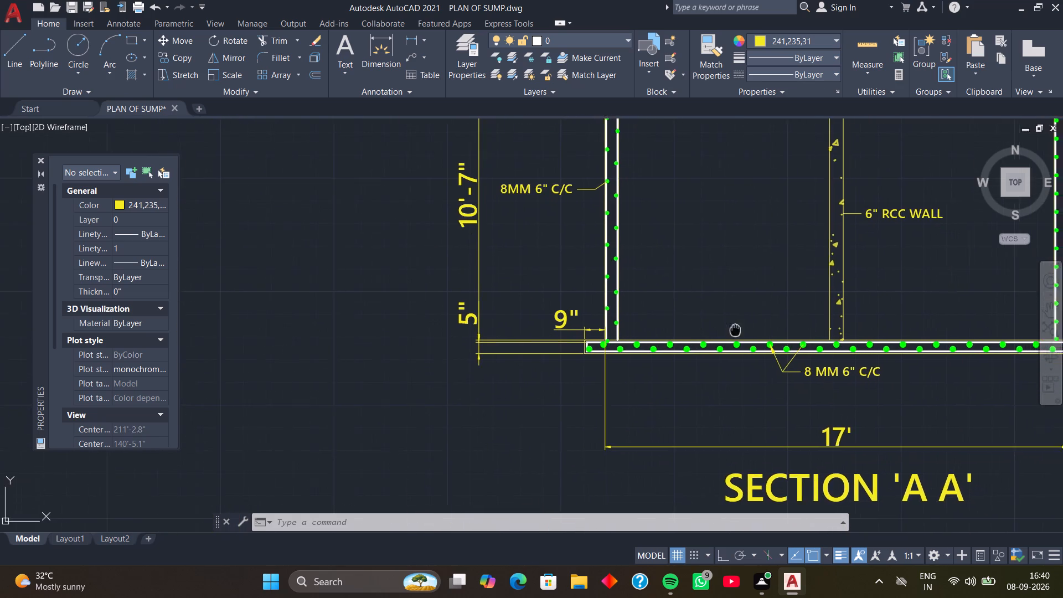
middle_click_drag(731, 330, 610, 302)
middle_click_drag(813, 341, 689, 352)
middle_click_drag(669, 363, 656, 377)
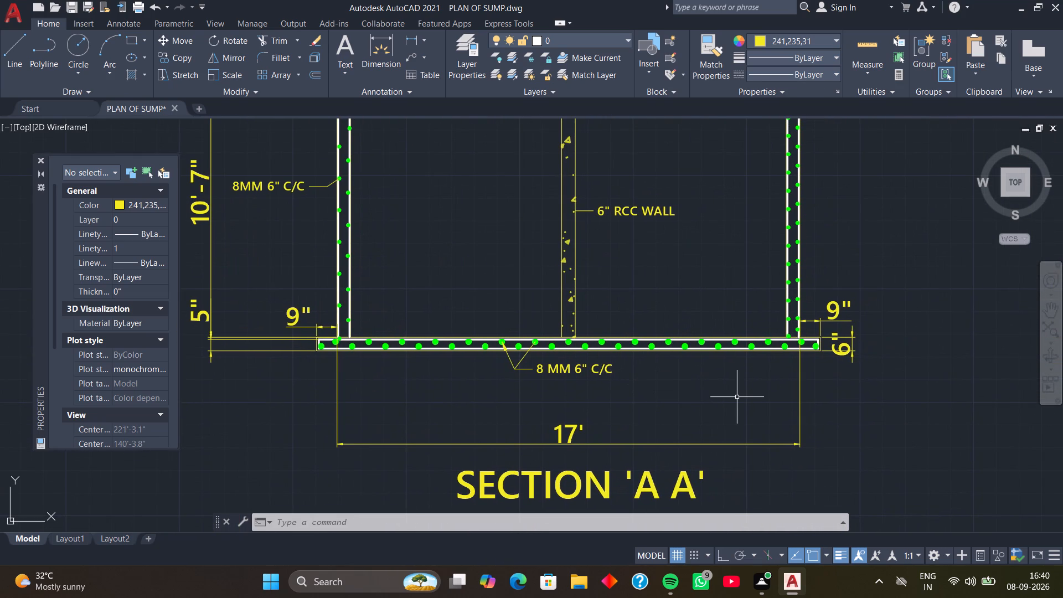
Add a multileader with the text 8 MM 8" C/C below section A A's base slab near the right wall, pointing to the slab's lower reinforcement line.
middle_click_drag(736, 405, 701, 401)
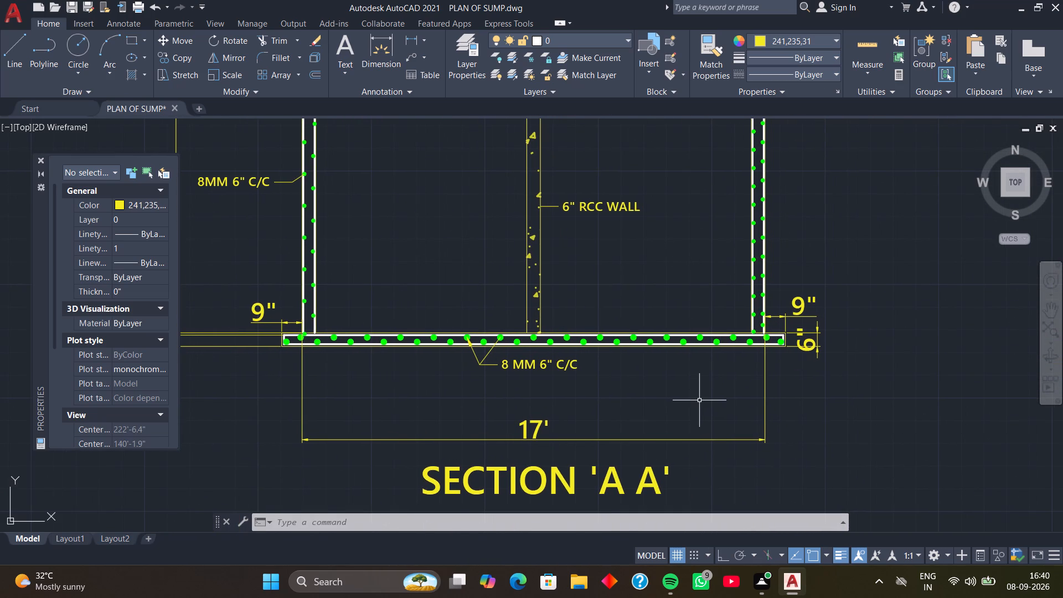
scroll(697, 400, "up", 1)
middle_click(748, 353)
middle_click_drag(719, 385, 683, 438)
scroll(721, 392, "up", 1)
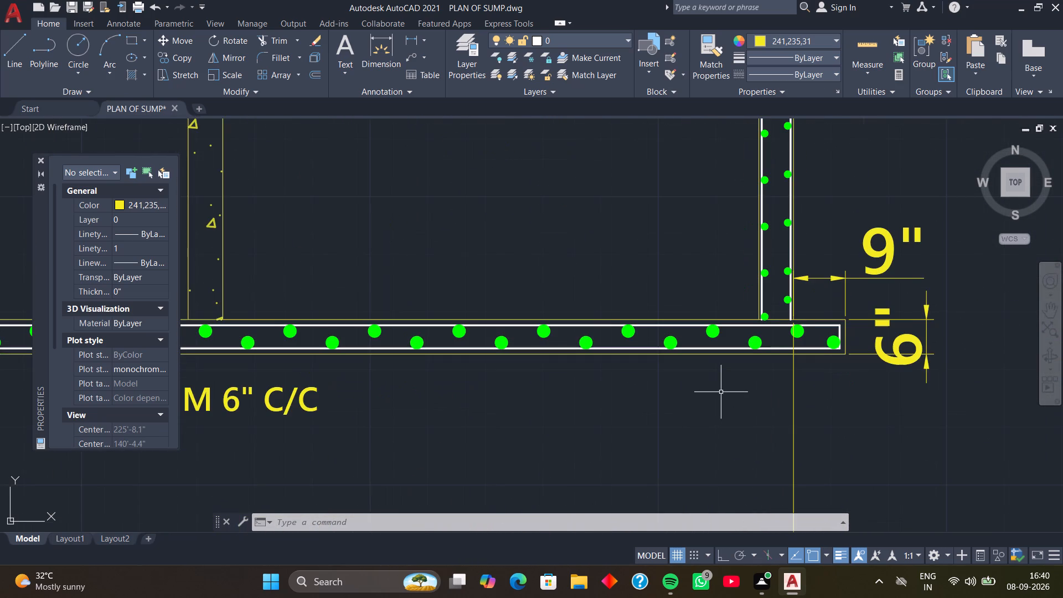
middle_click_drag(721, 391, 685, 410)
middle_click(682, 411)
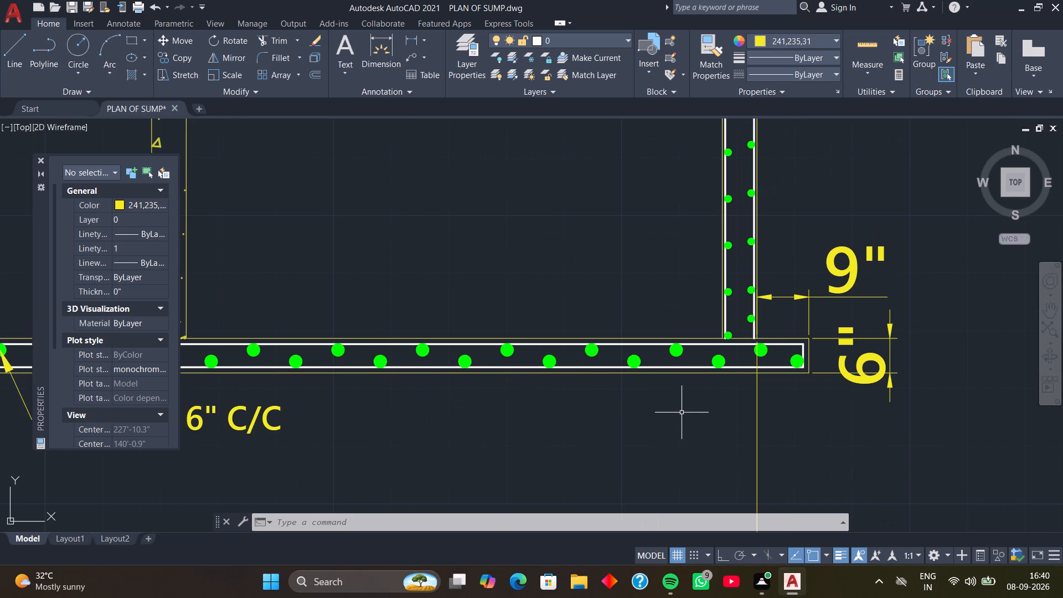
key("m")
key("l")
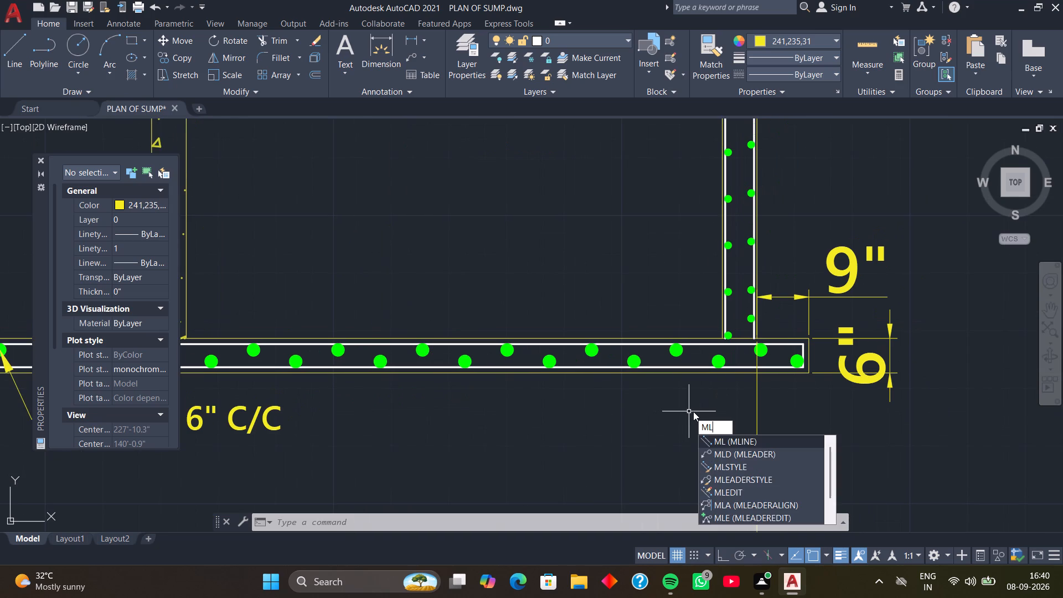
key("d")
key("Return")
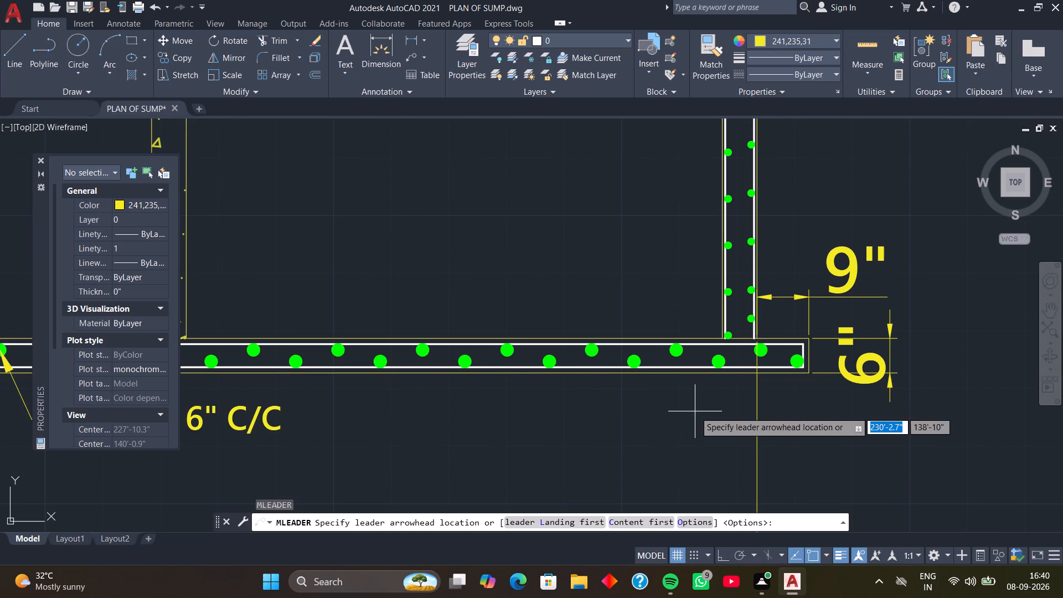
left_click(692, 367)
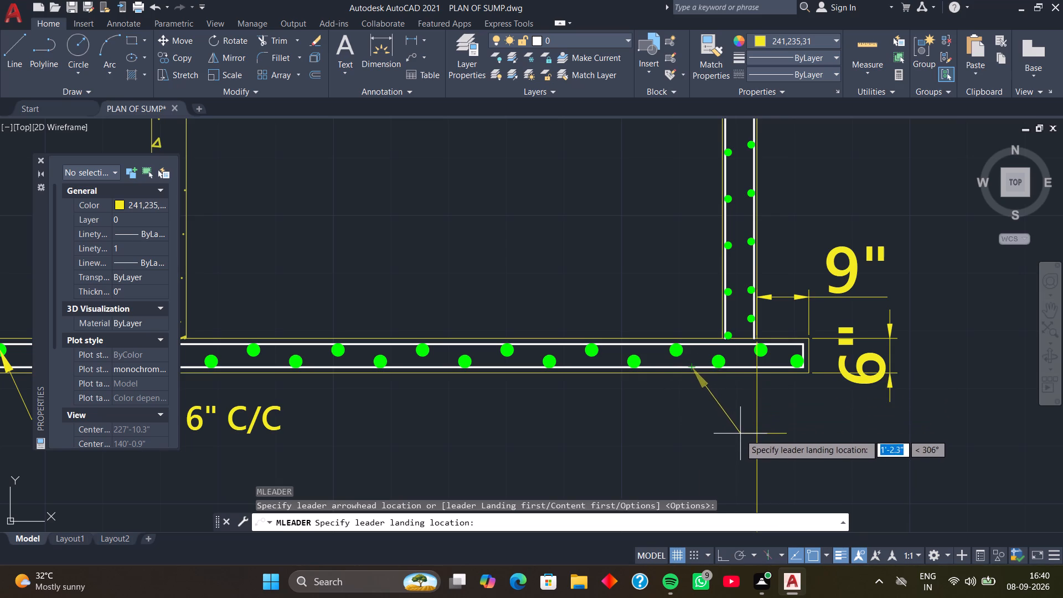
left_click(738, 445)
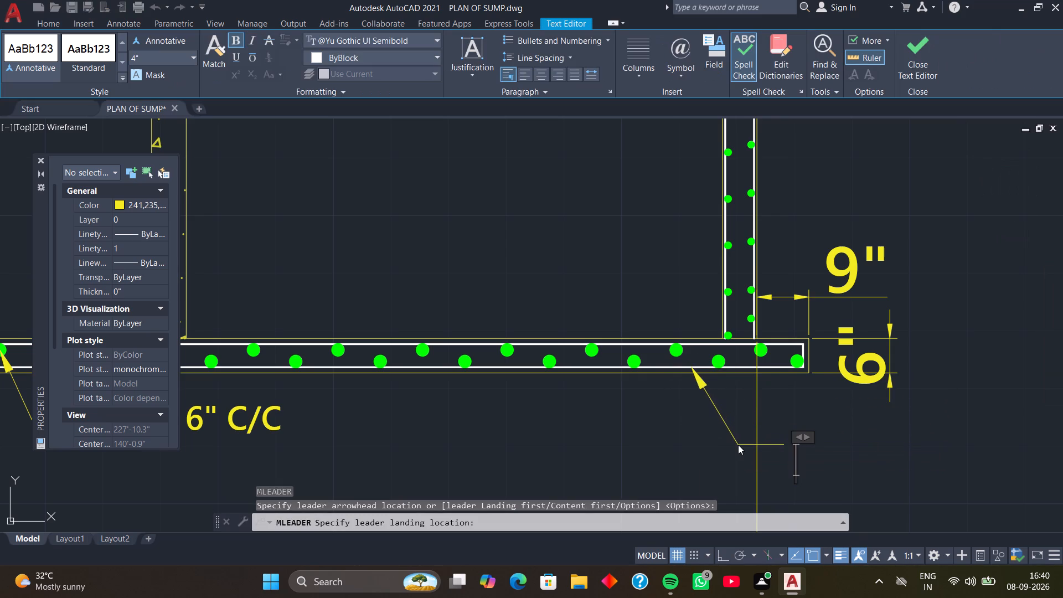
key("8")
key("space")
type("MM")
key("space")
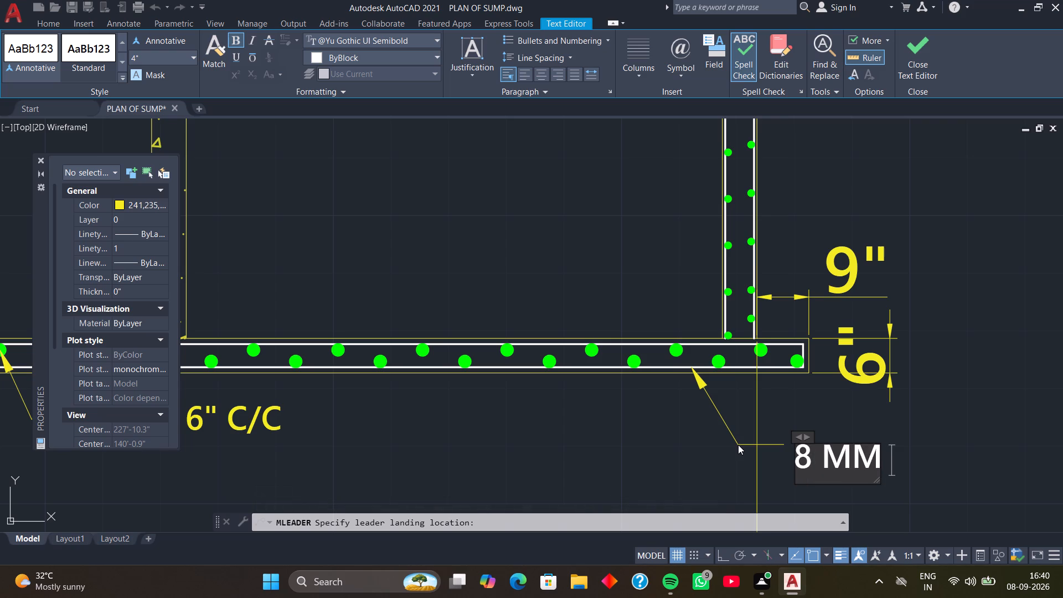
type("8\"")
key("space")
type("C")
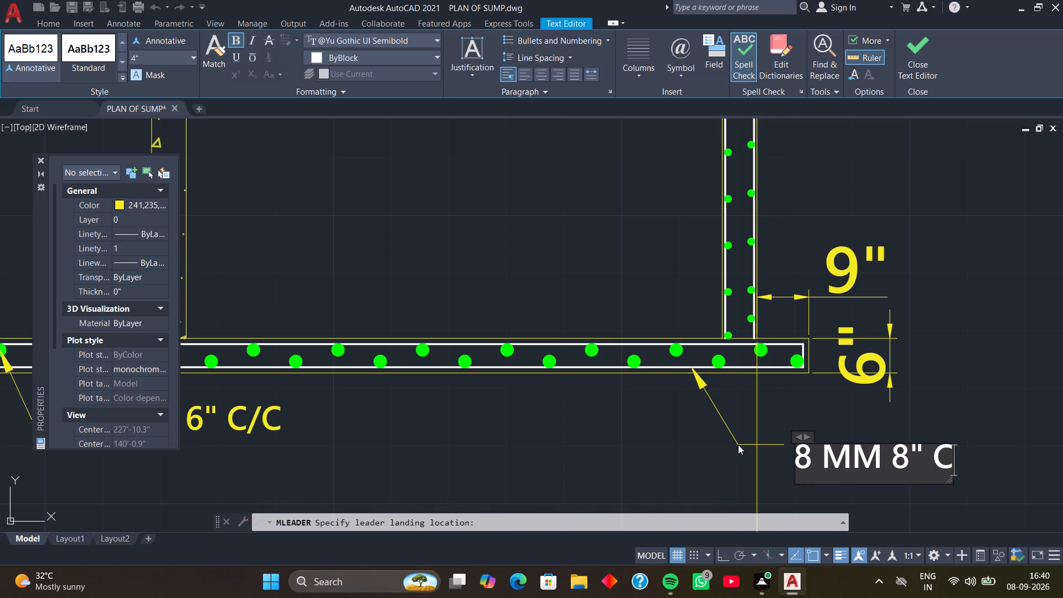
type("/C")
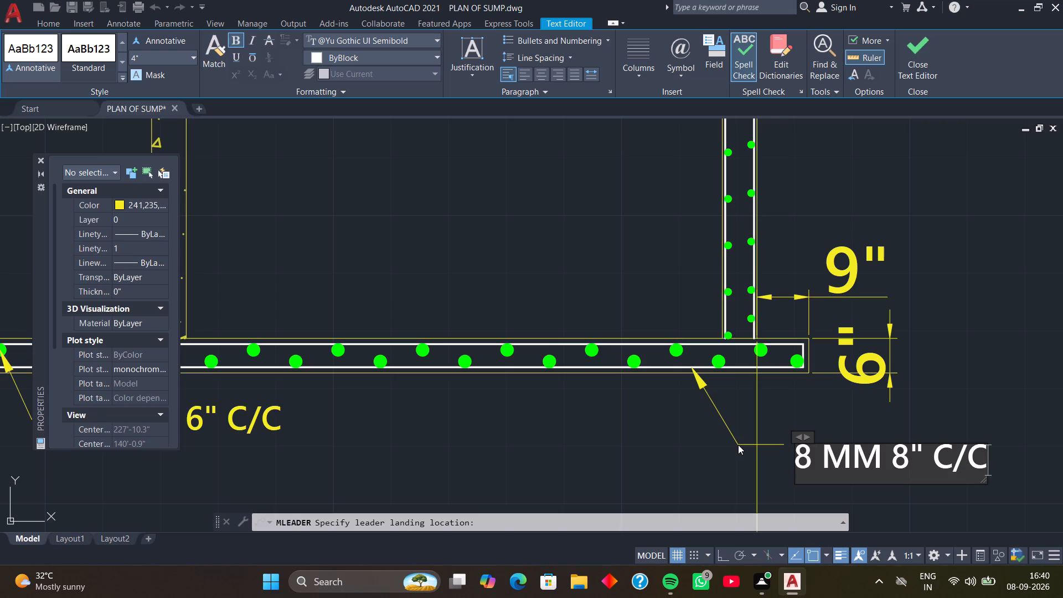
left_click(749, 456)
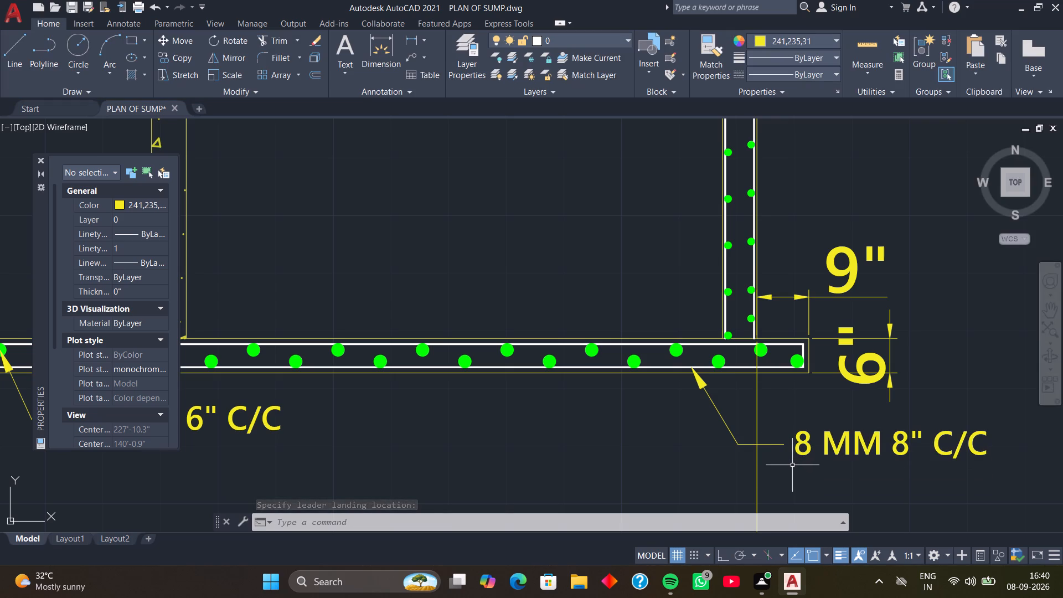
Draw a line about 1'-4.1" long from the upper-row slab bar beneath the right wall to the bend of the 8 MM 8" C/C leader.
middle_click_drag(792, 465, 733, 472)
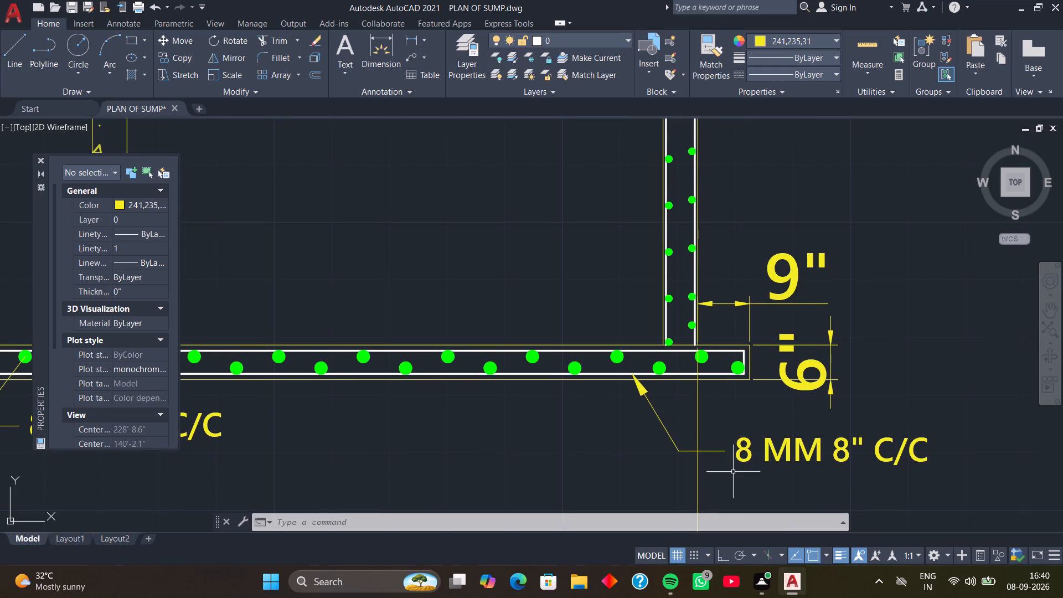
scroll(694, 437, "up", 1)
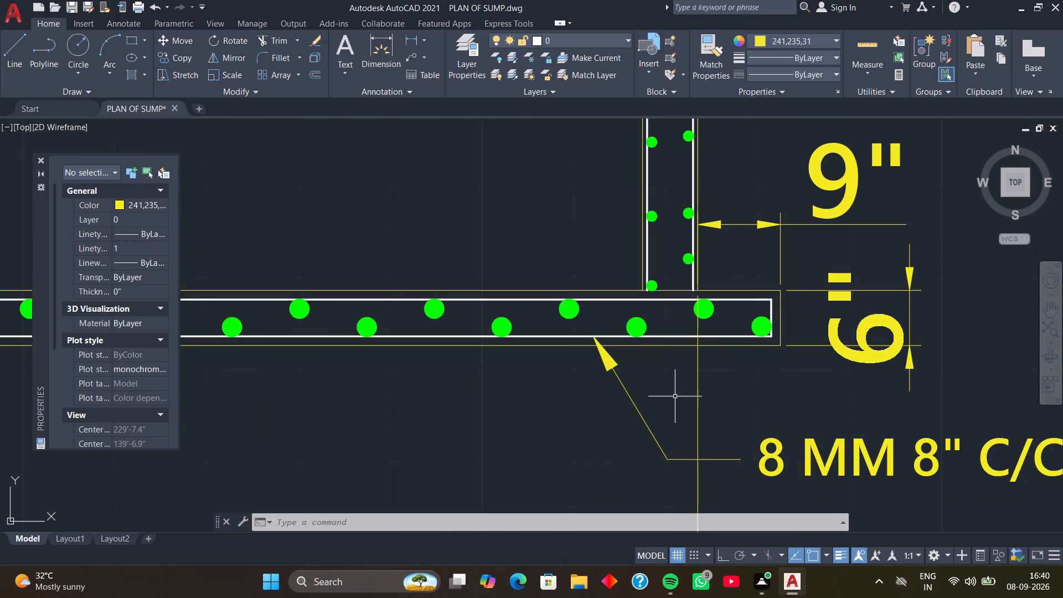
type("L")
key("space")
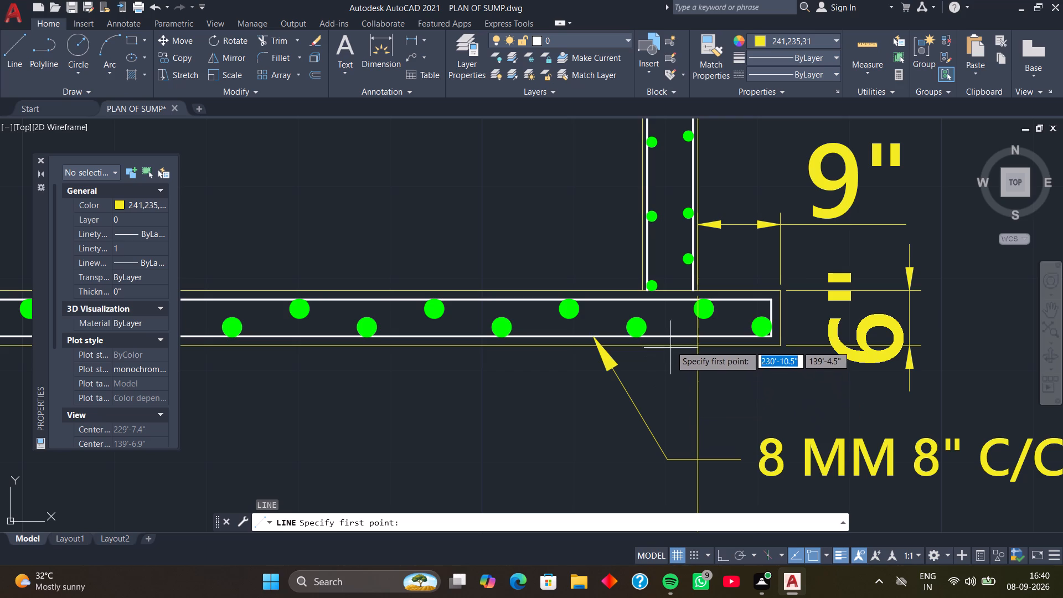
left_click(698, 313)
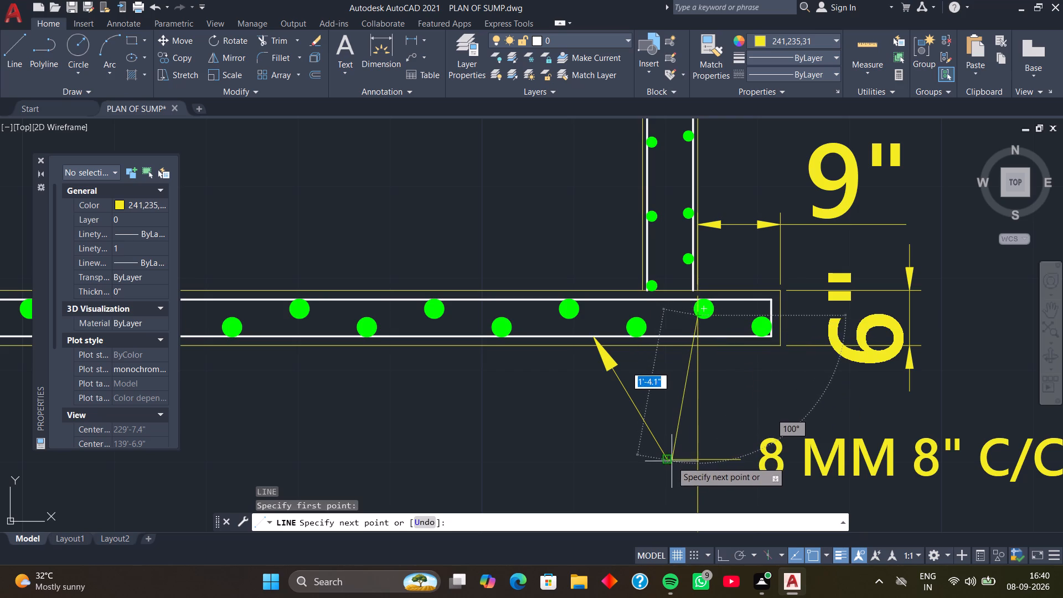
left_click(671, 461)
key("space")
Examine section A A's right wall reinforcement, top slab and base slab annotations.
scroll(665, 421, "down", 3)
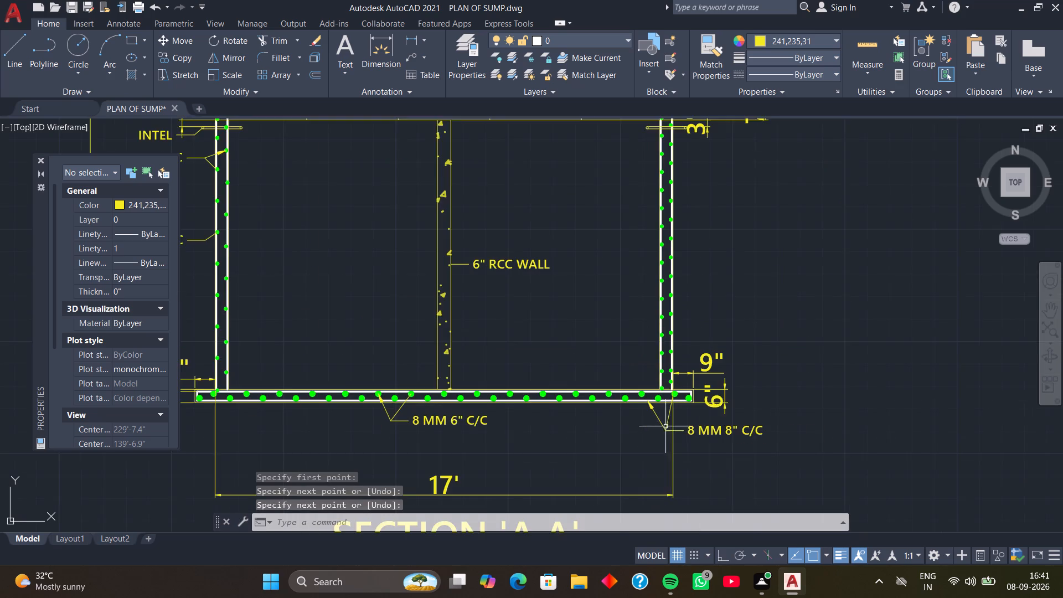
middle_click_drag(673, 494, 650, 466)
middle_click_drag(643, 450, 638, 433)
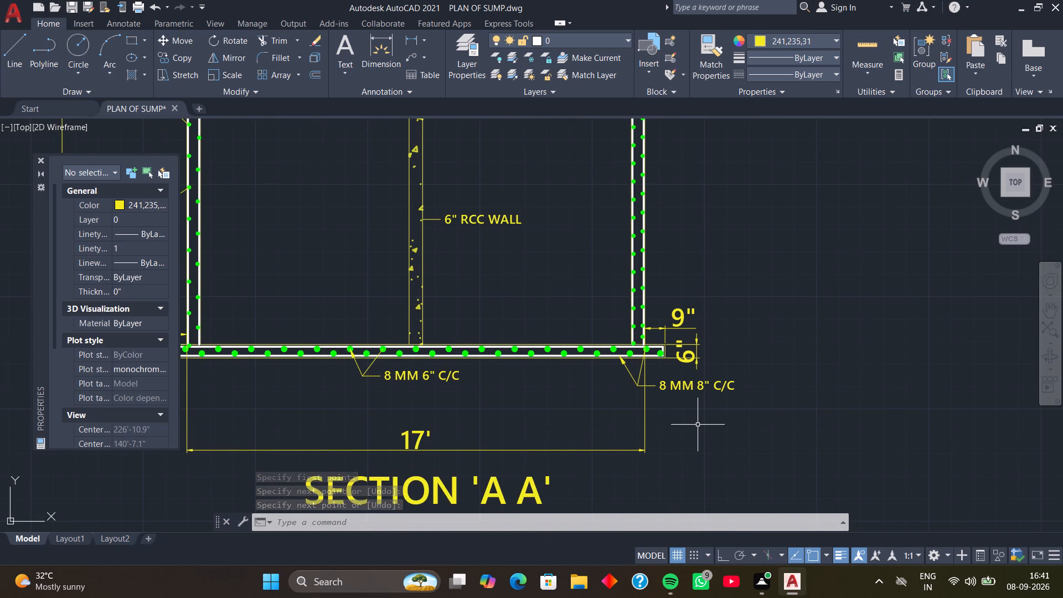
middle_click_drag(698, 425, 693, 450)
middle_click_drag(693, 455, 693, 486)
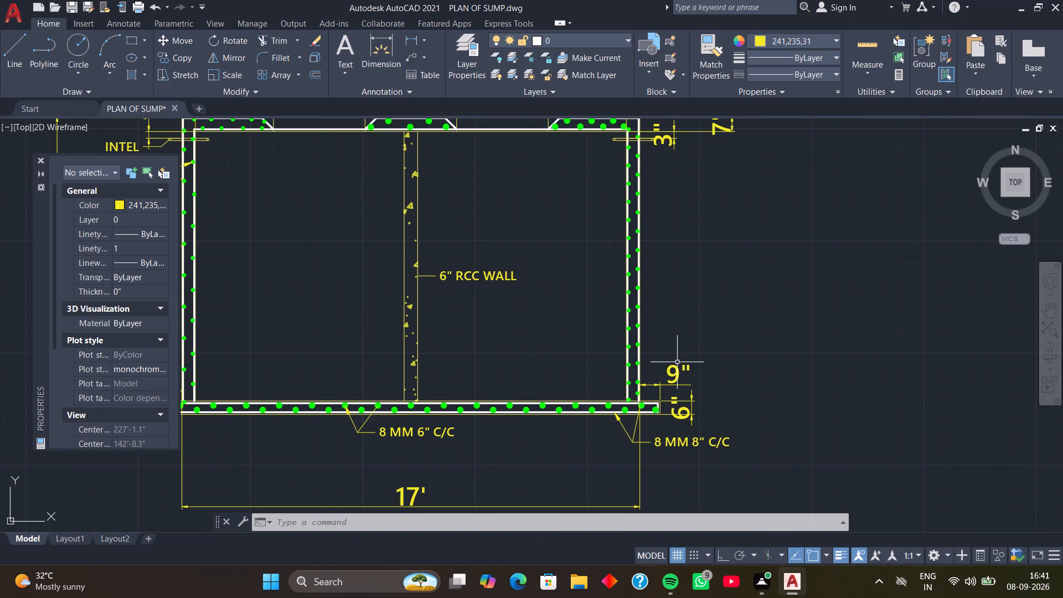
middle_click_drag(669, 350, 672, 419)
scroll(662, 402, "up", 1)
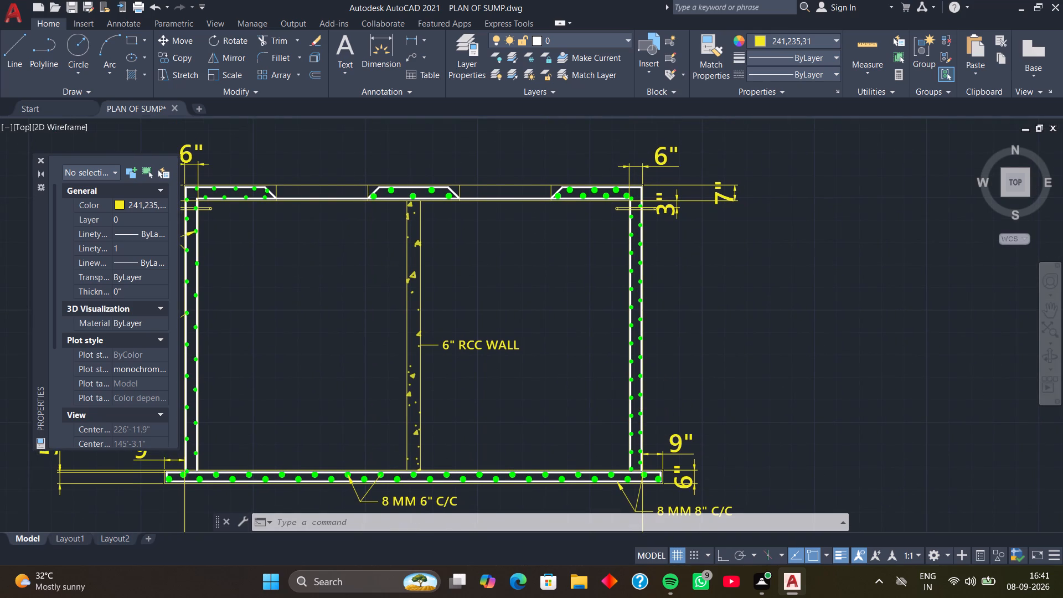
scroll(654, 338, "down", 1)
middle_click_drag(654, 338, 657, 377)
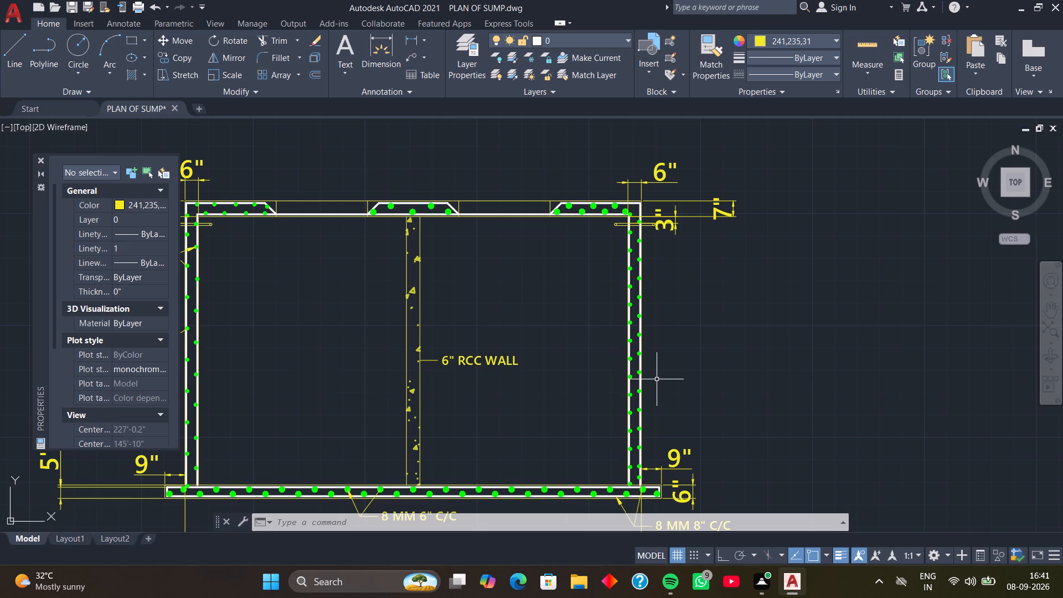
middle_click(653, 371)
middle_click_drag(653, 371, 659, 403)
scroll(450, 234, "up", 2)
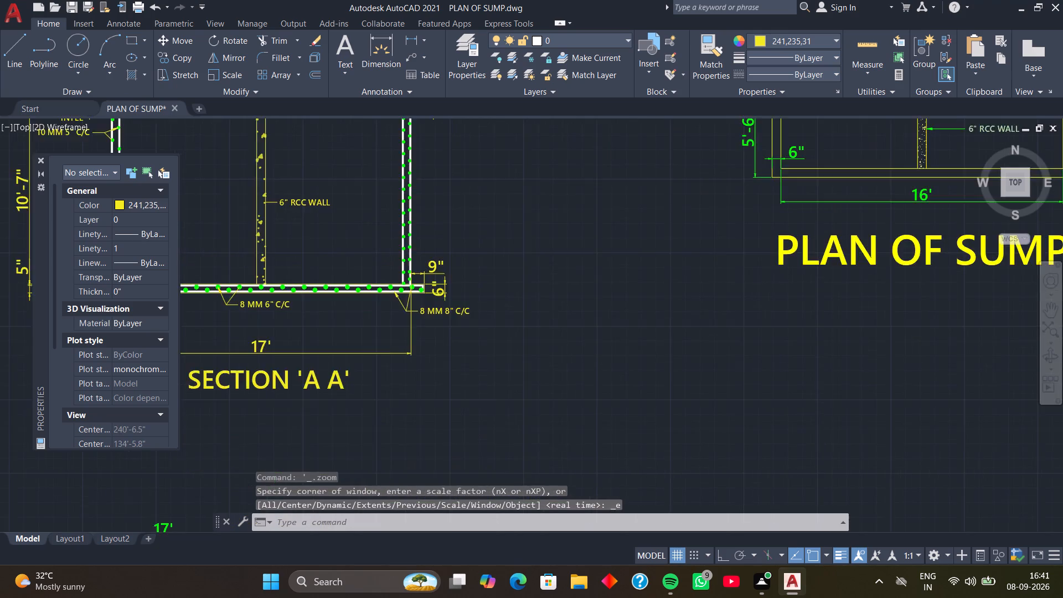
middle_click_drag(432, 224, 564, 347)
scroll(534, 317, "up", 1)
middle_click(527, 286)
scroll(527, 286, "down", 1)
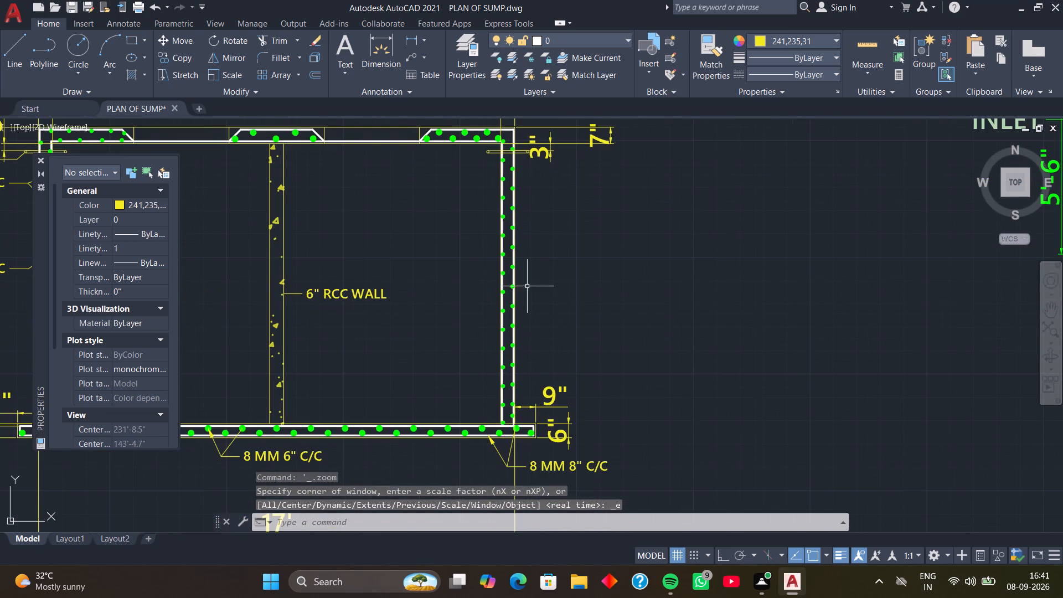
middle_click_drag(527, 286, 555, 323)
middle_click(555, 326)
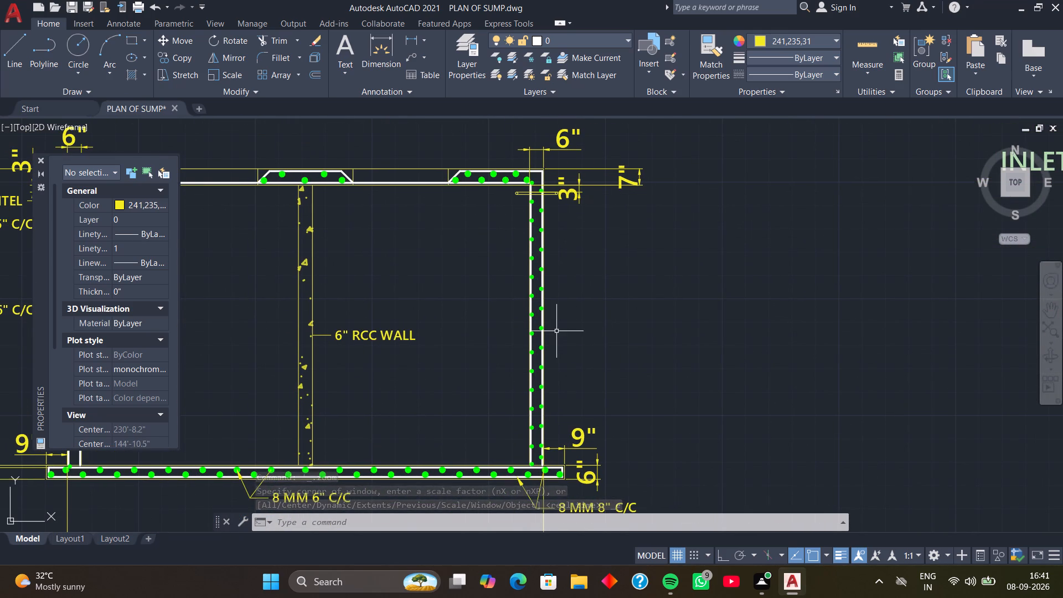
Add a multileader with the text 10 MM 5" C/C outside section A A's right wall, pointing to the wall's inner reinforcement line.
scroll(555, 321, "up", 1)
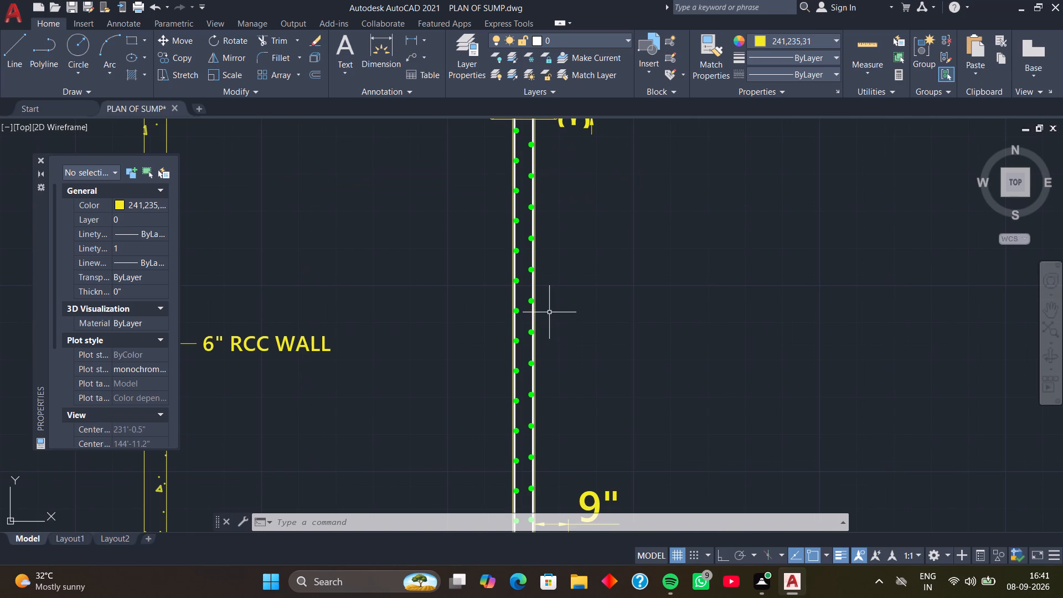
key("m")
key("l")
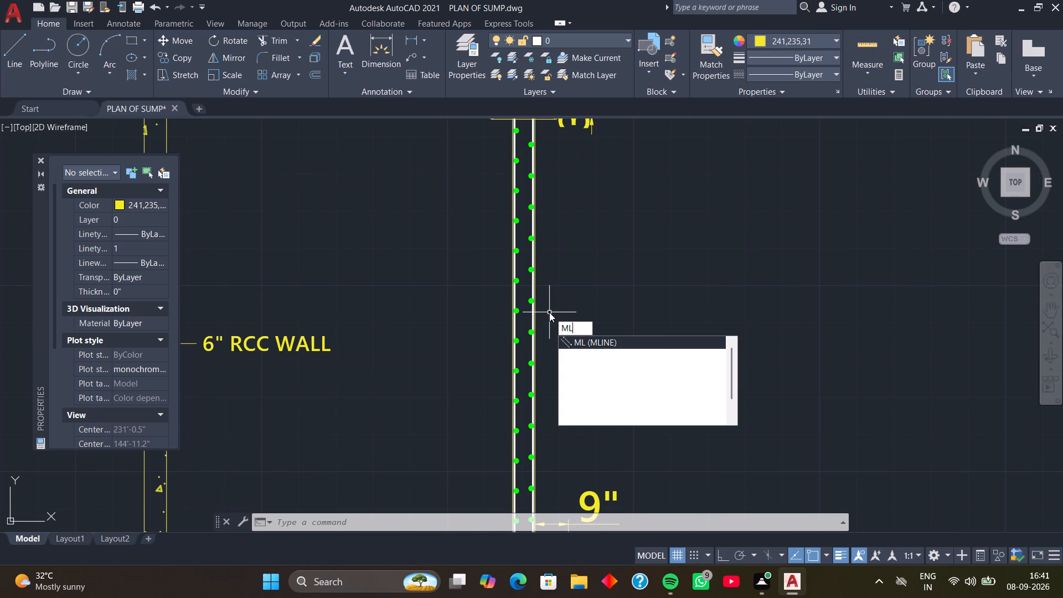
key("d")
key("Return")
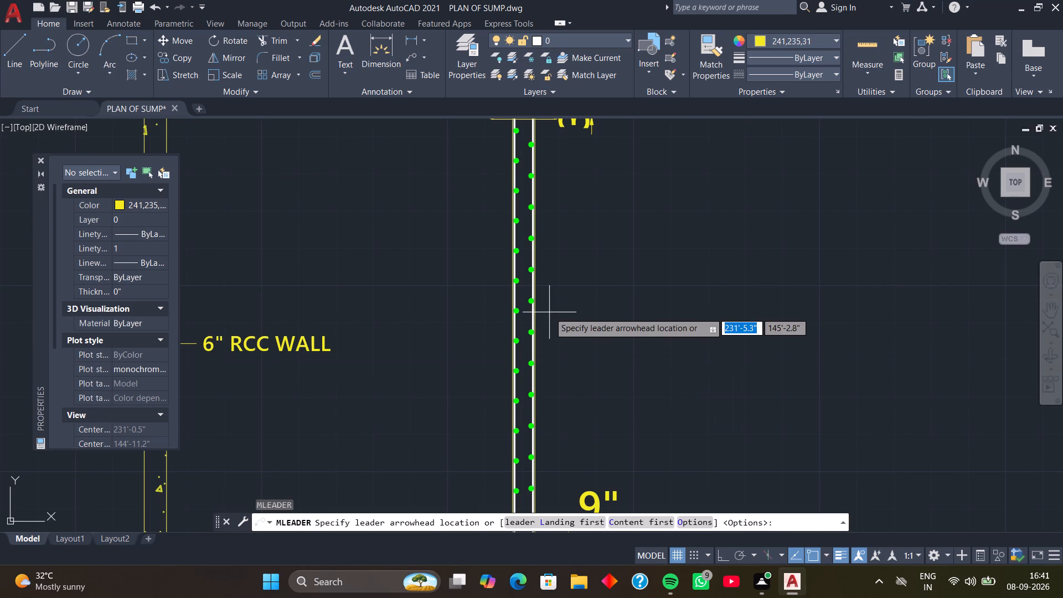
scroll(536, 297, "up", 1)
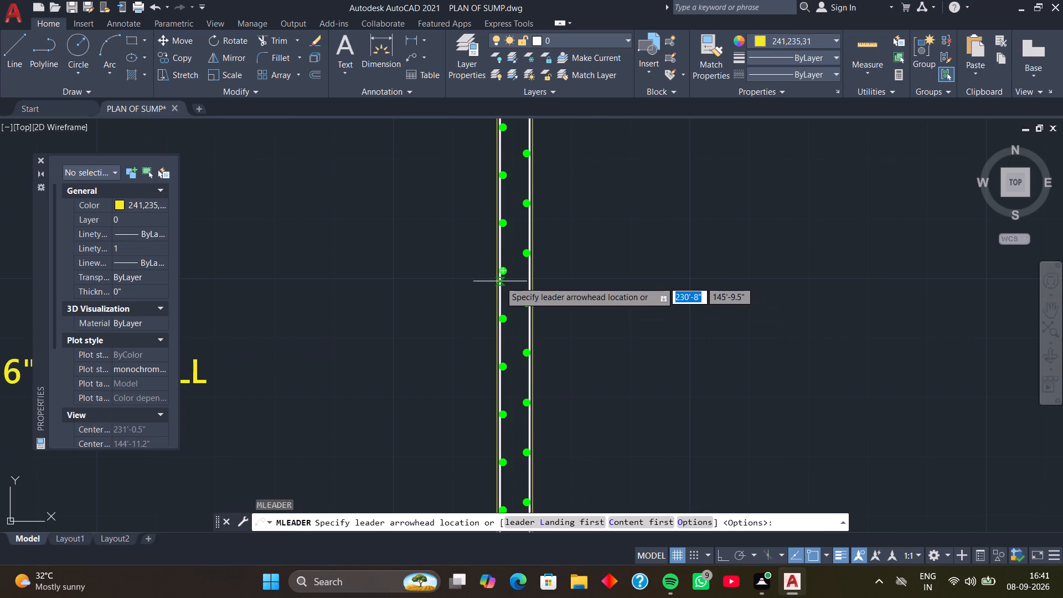
left_click(500, 281)
left_click(599, 308)
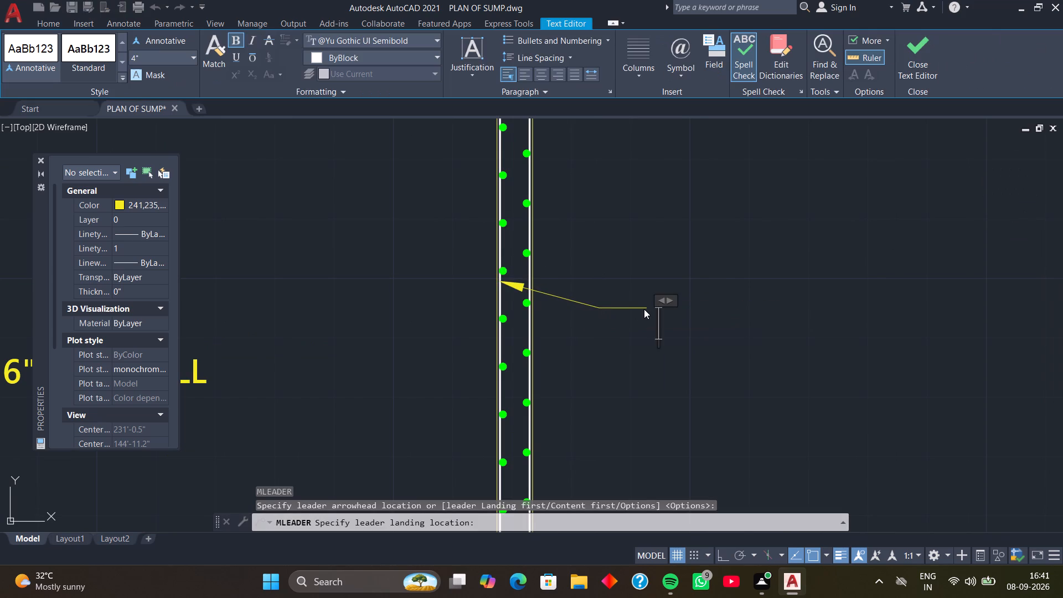
type("8 MM")
key("space")
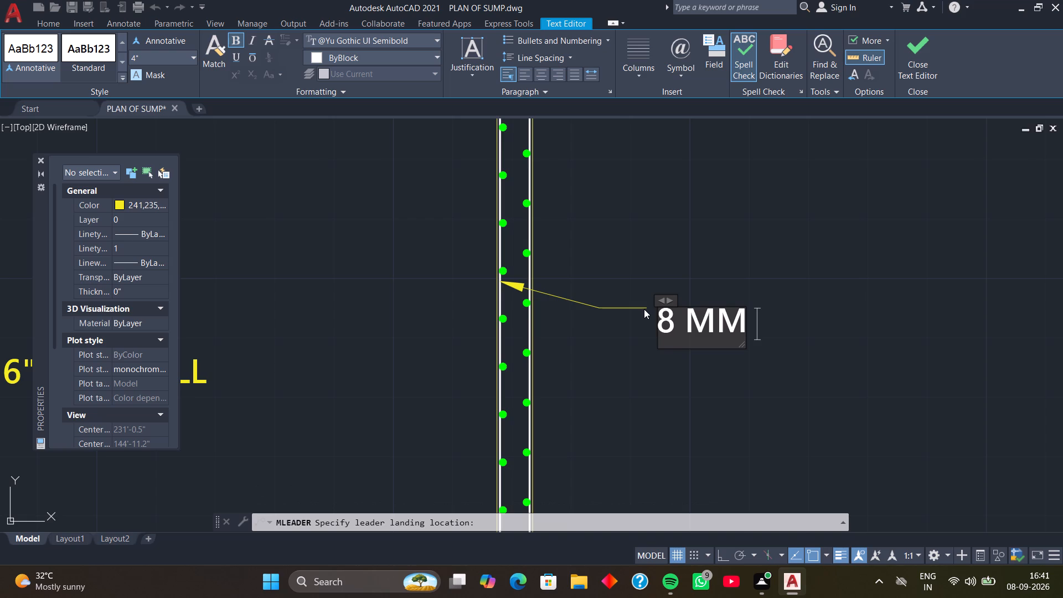
key("BackSpace")
key("BackSpace")
key("BackSpace")
key("BackSpace")
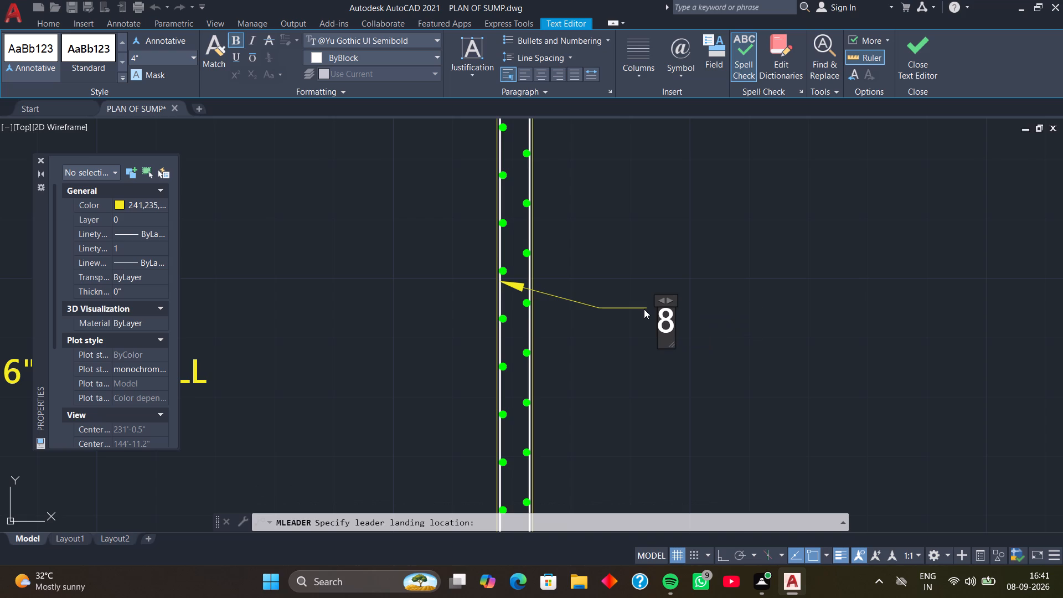
key("BackSpace")
type("10 MM")
key("space")
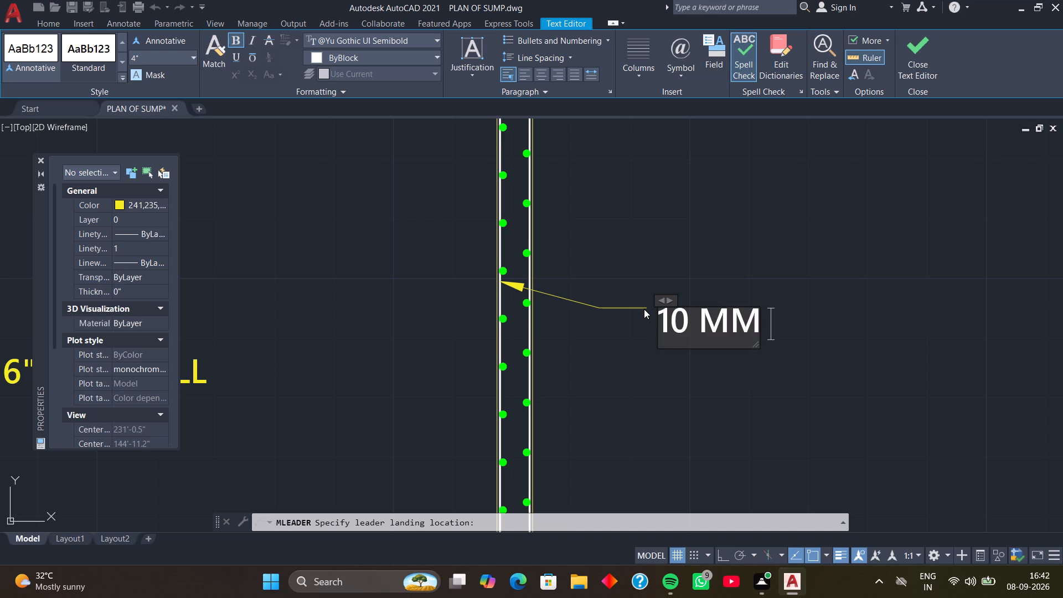
key("5")
type("\"")
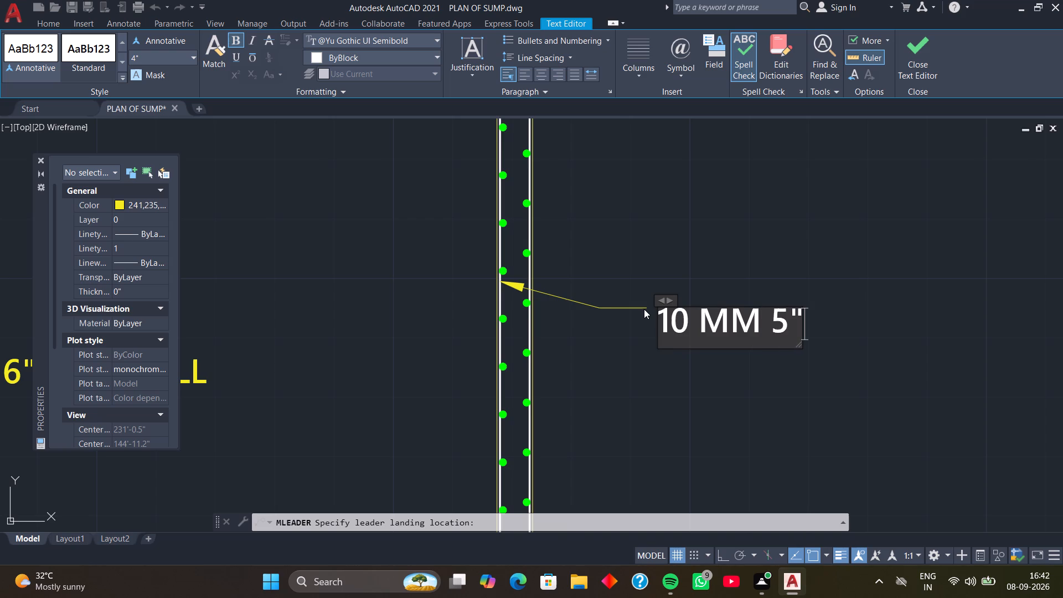
key("space")
key("c")
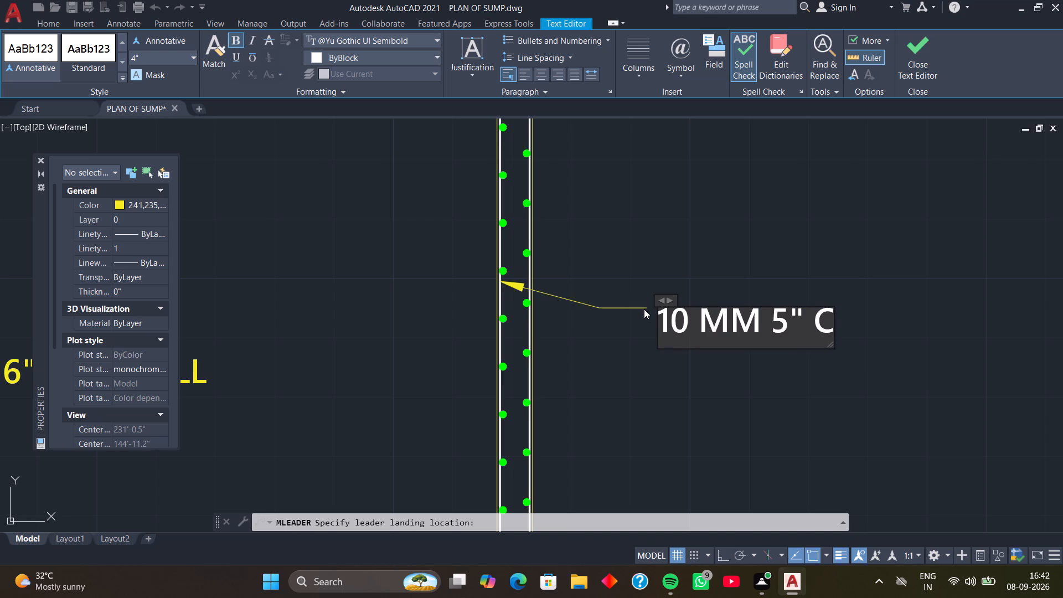
type("/C")
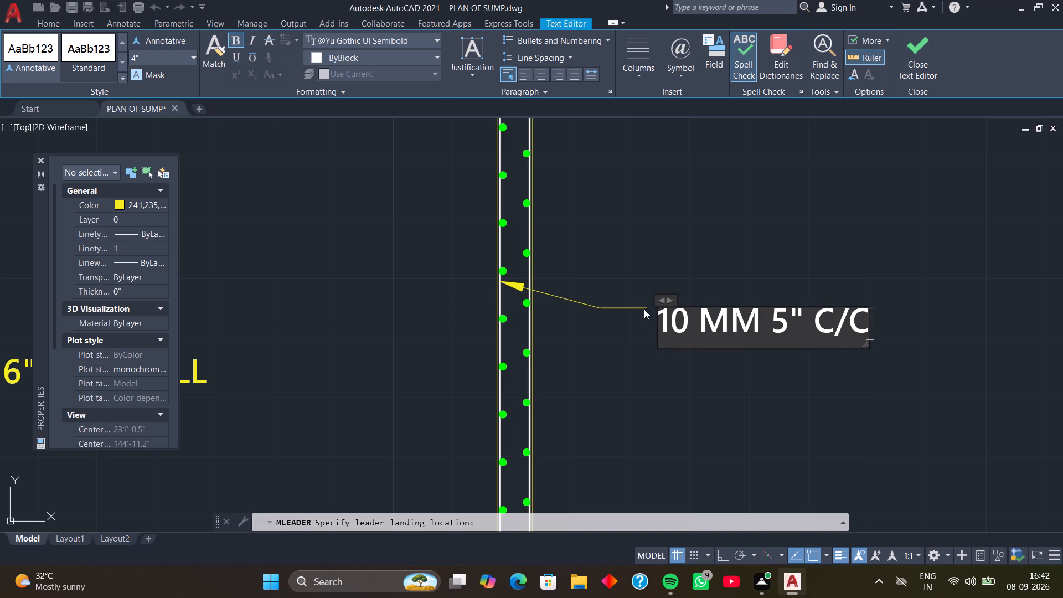
left_click(649, 359)
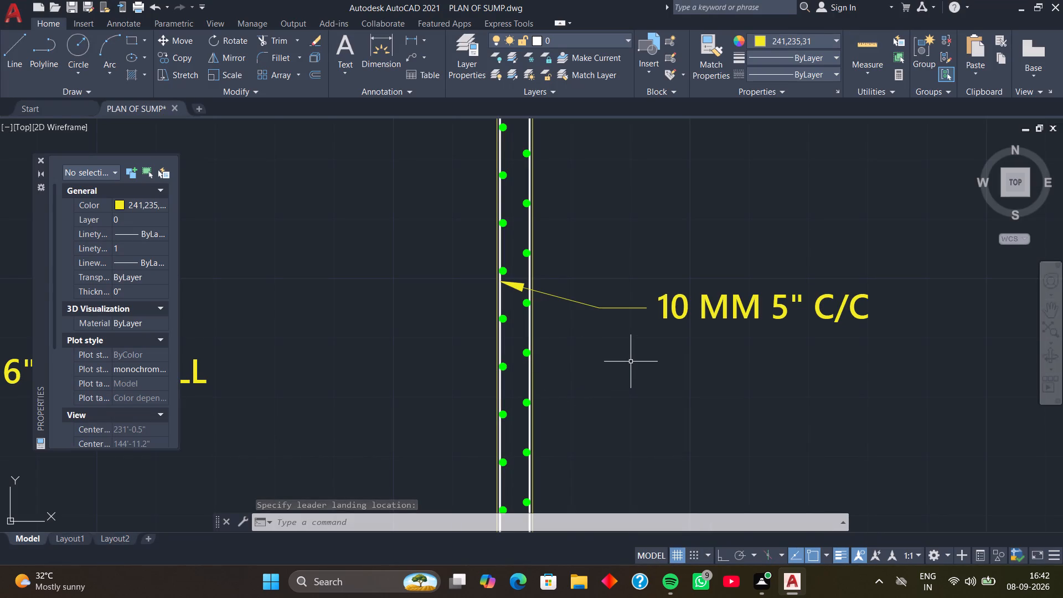
Draw a line from the bend of the 10 MM 5" C/C leader to the right wall's outer reinforcement line, above the arrowhead.
middle_click(613, 335)
type("L")
key("space")
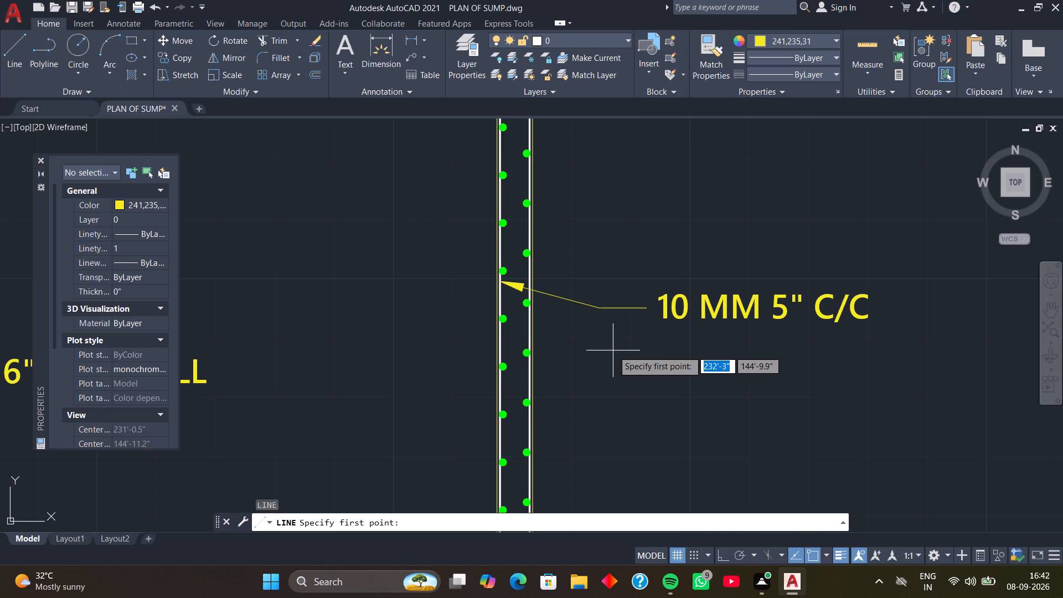
left_click(597, 309)
scroll(531, 265, "up", 2)
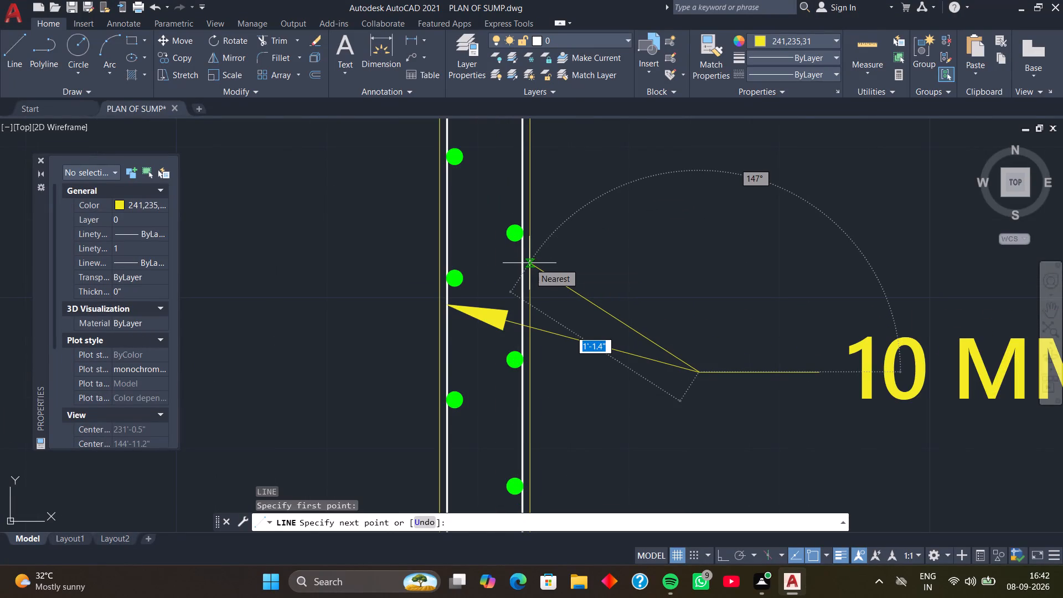
left_click(522, 256)
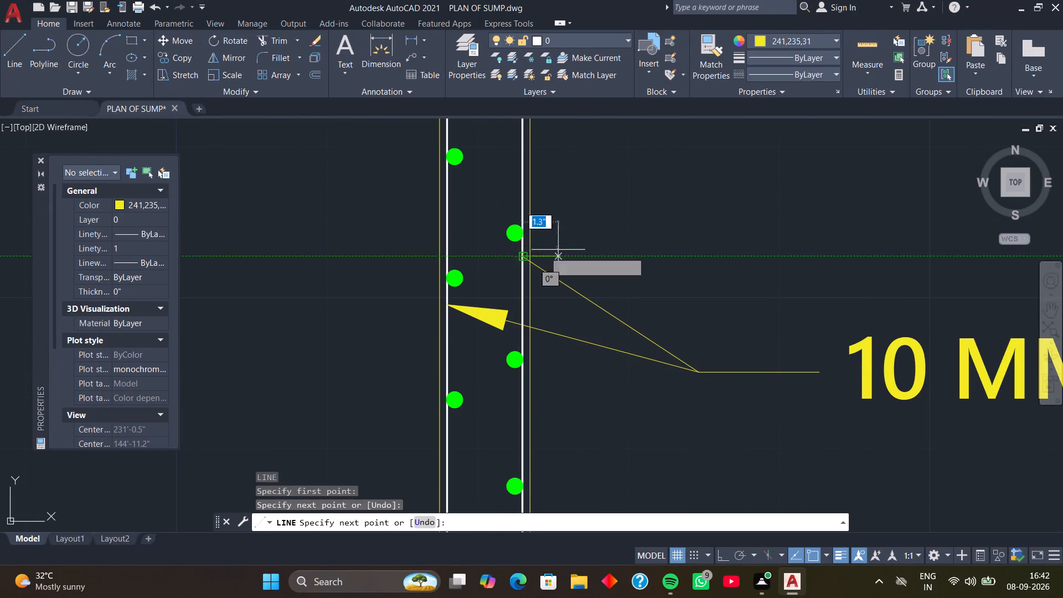
key("space")
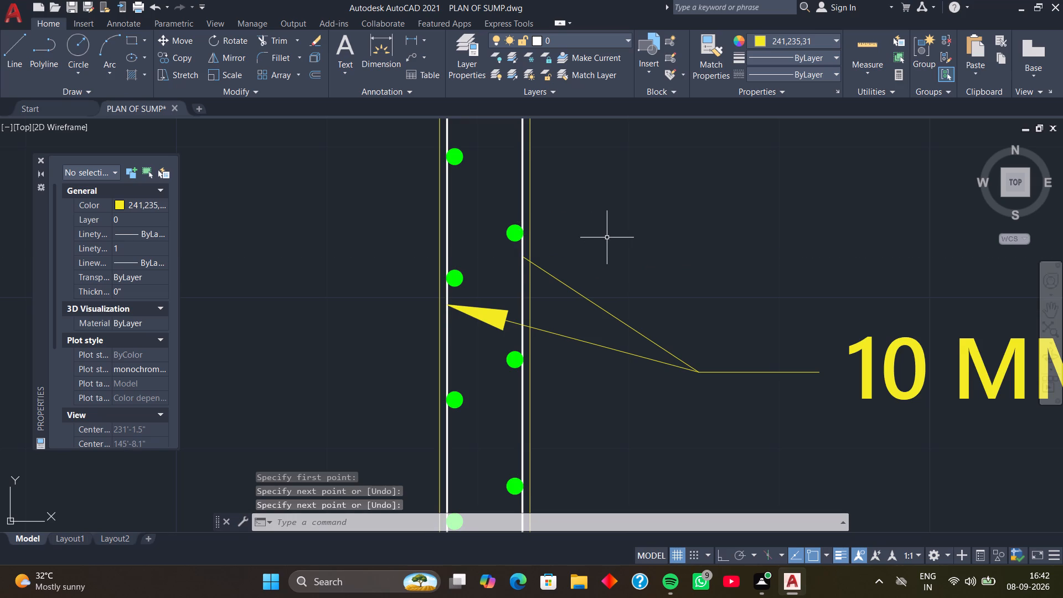
Add a multileader with the text 8 MM 6" C/C above the 10 MM 5" C/C label, pointing horizontally to an outer-row bar of the right wall.
scroll(607, 237, "down", 3)
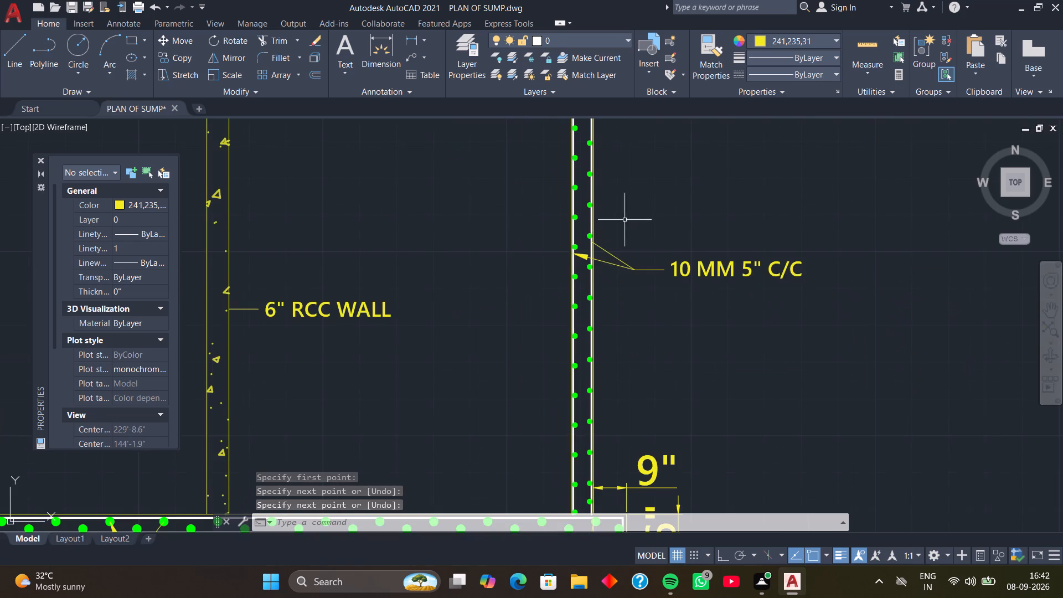
middle_click_drag(626, 215, 642, 363)
middle_click_drag(649, 340, 620, 345)
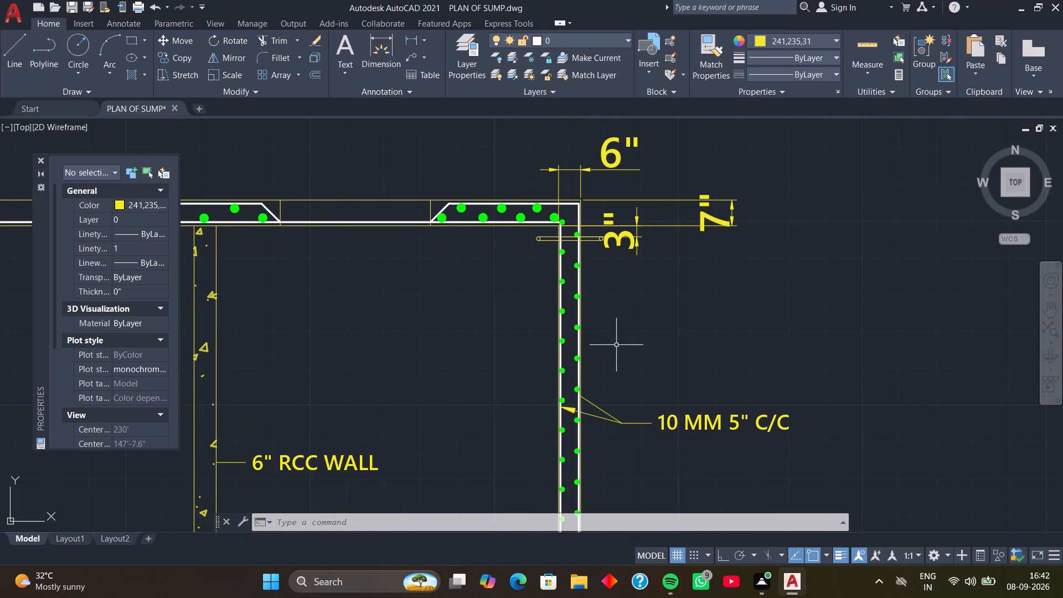
middle_click_drag(616, 383, 628, 380)
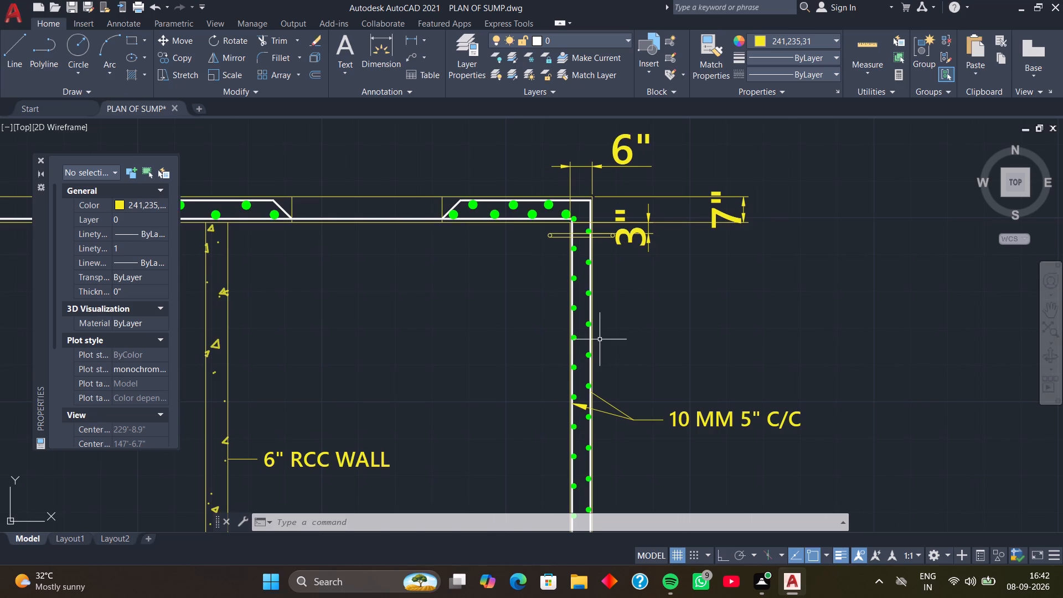
scroll(600, 339, "up", 1)
type("ML")
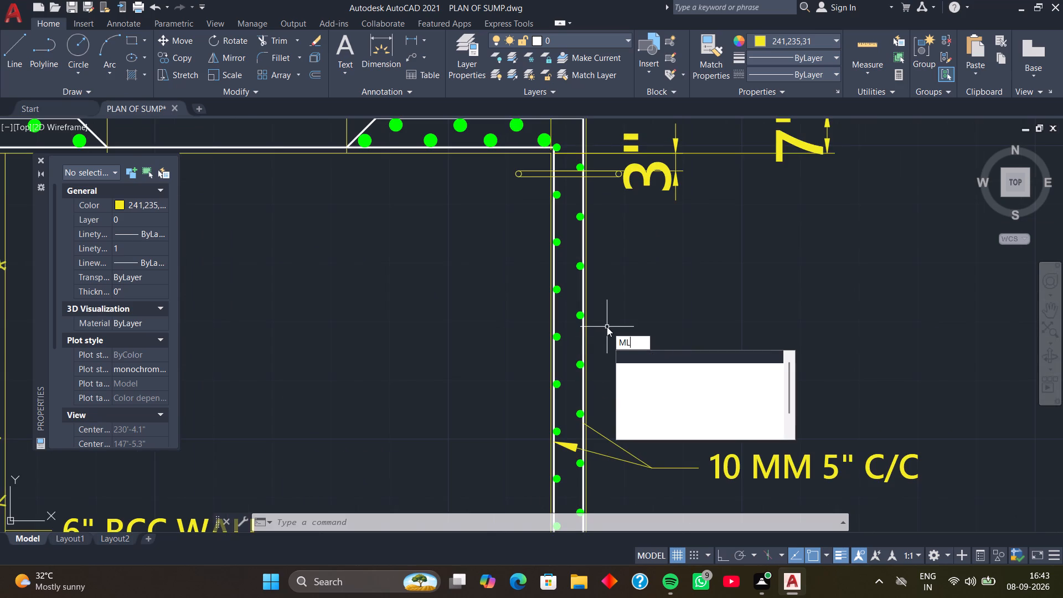
key("d")
key("Return")
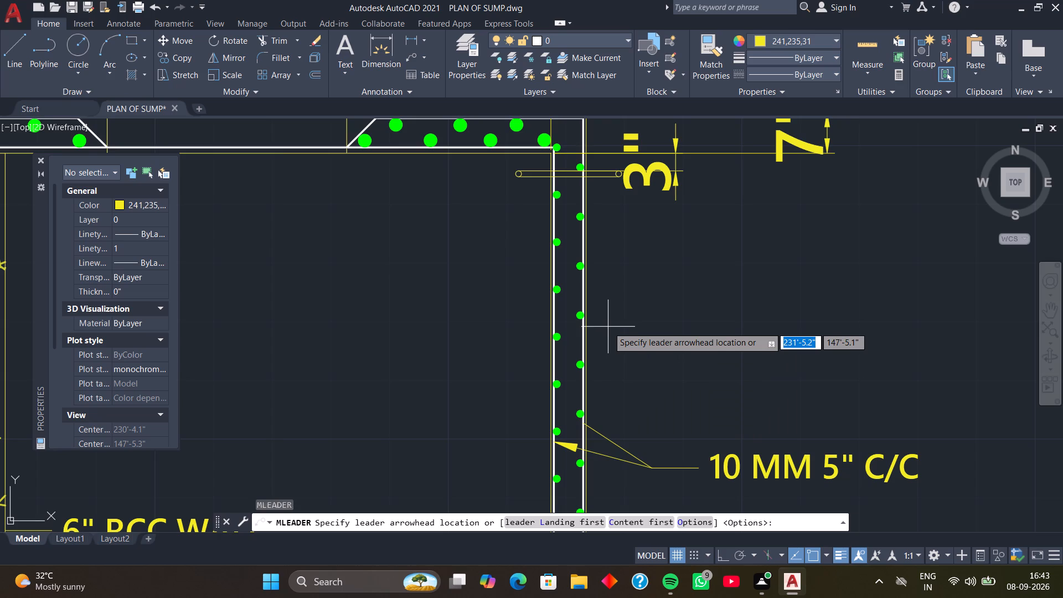
scroll(596, 319, "up", 2)
left_click(561, 308)
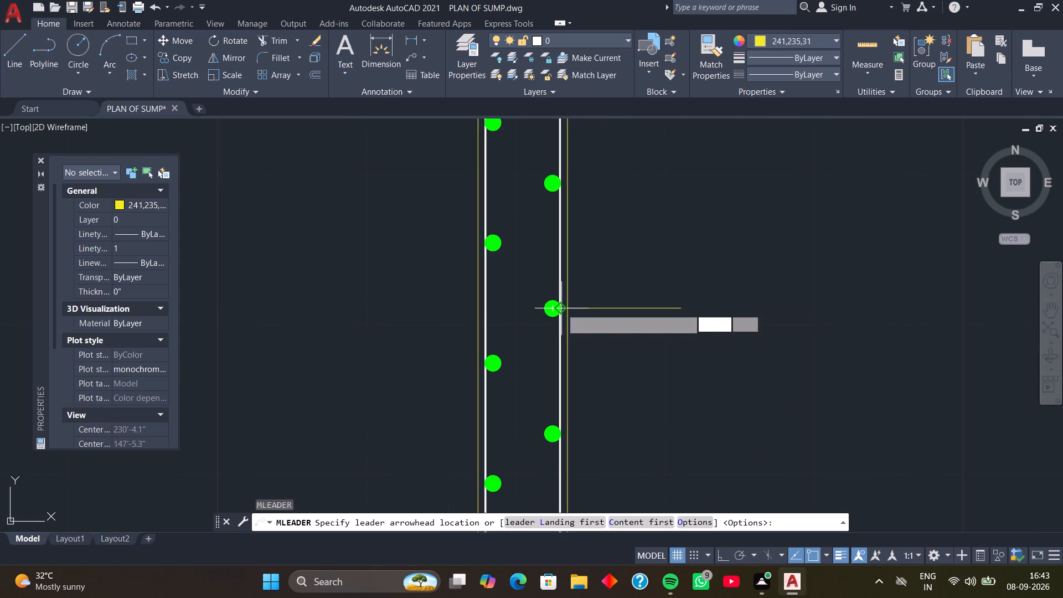
left_click(681, 311)
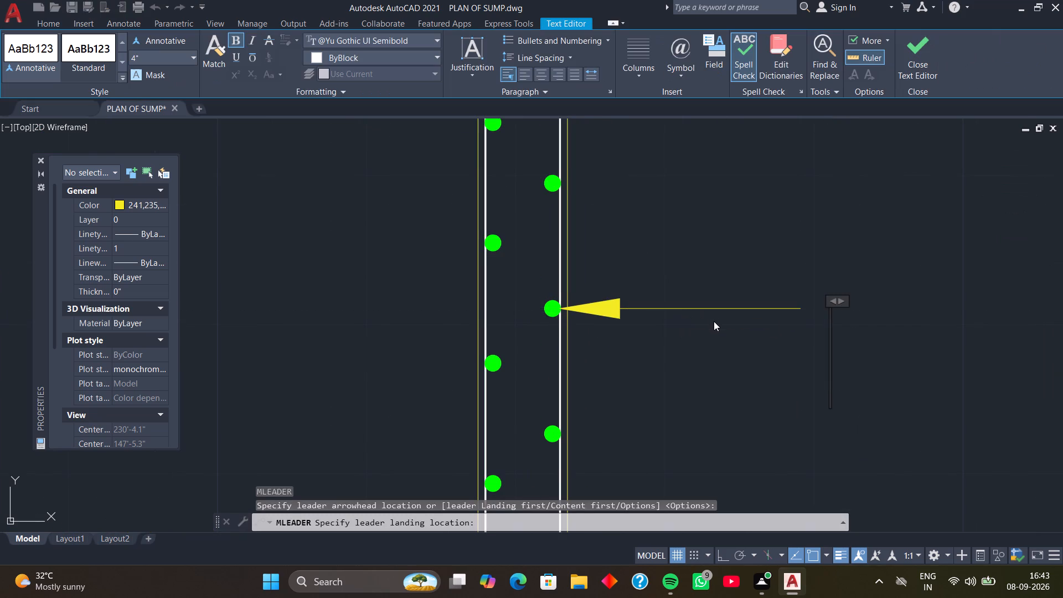
type("8")
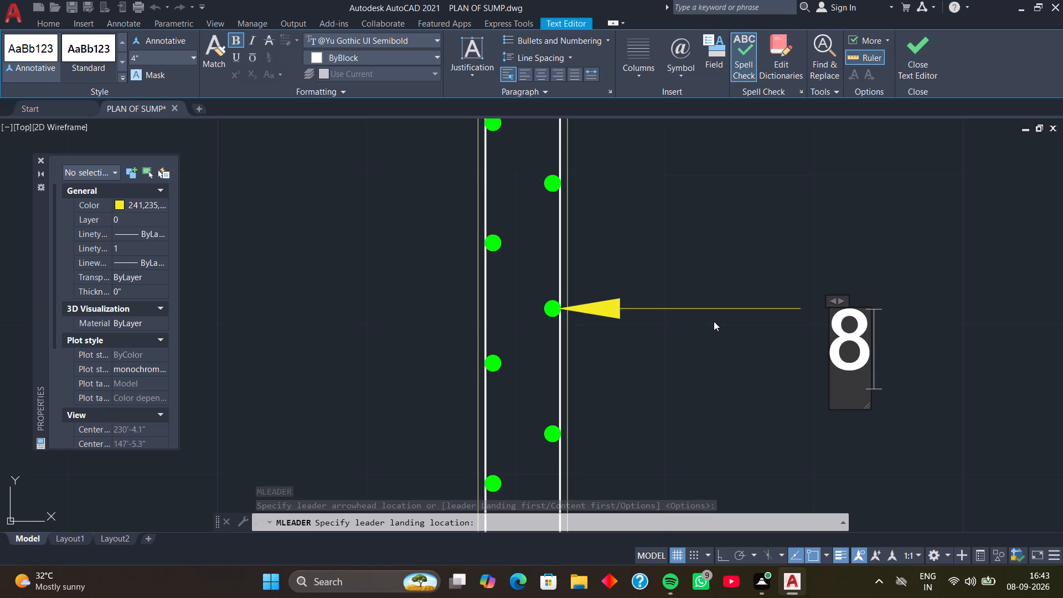
key("space")
type("MM")
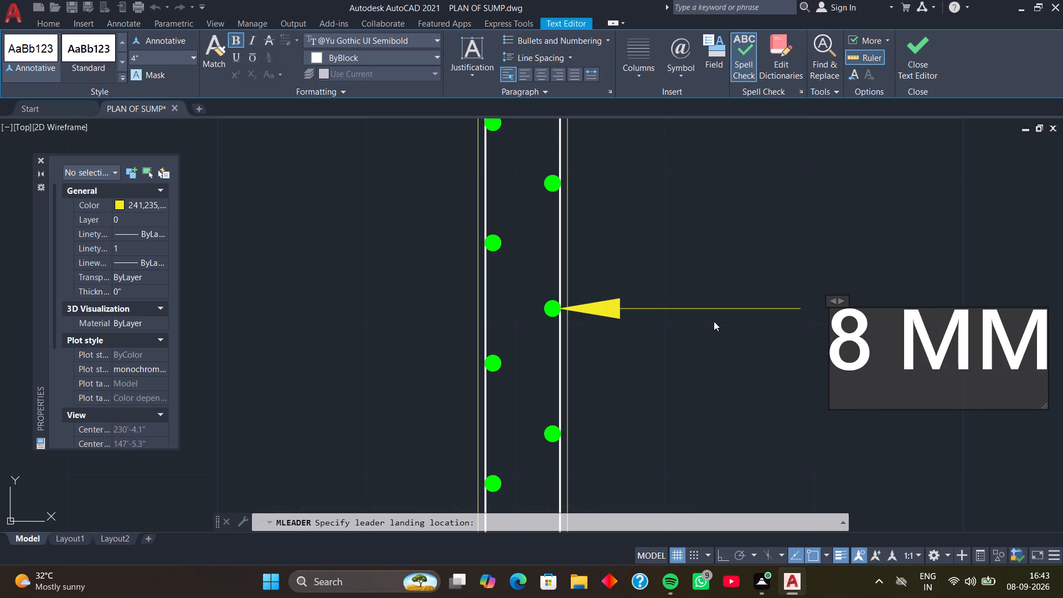
key("space")
type("6\" C")
type("/C")
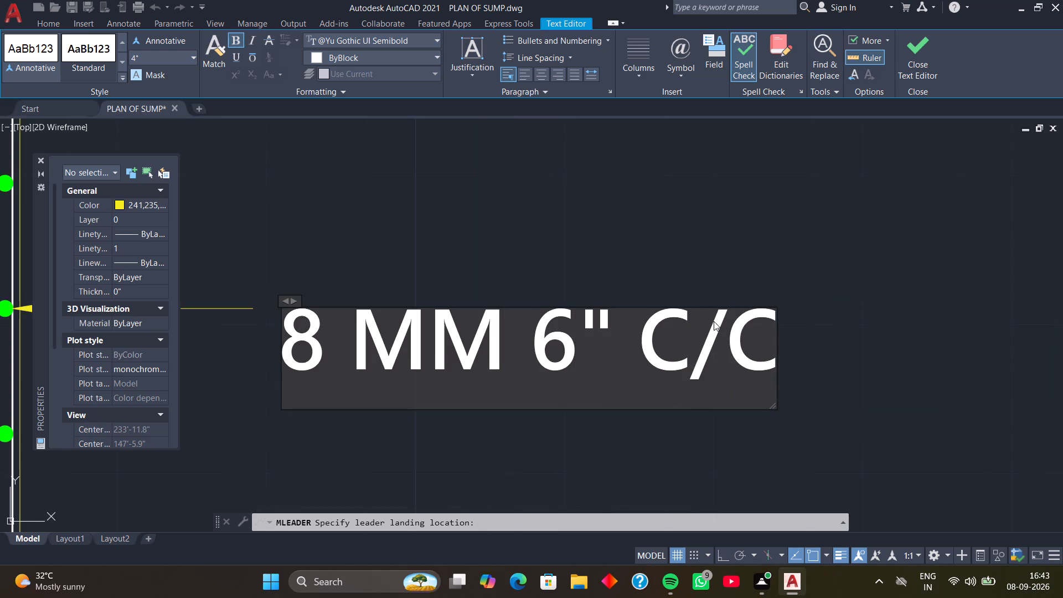
left_click(724, 323)
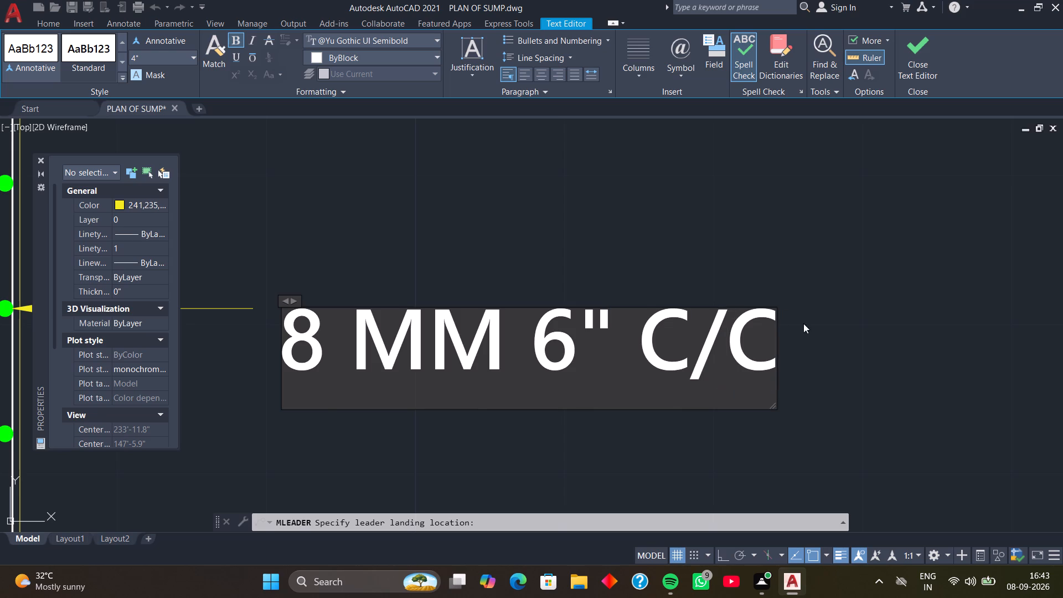
left_click(803, 323)
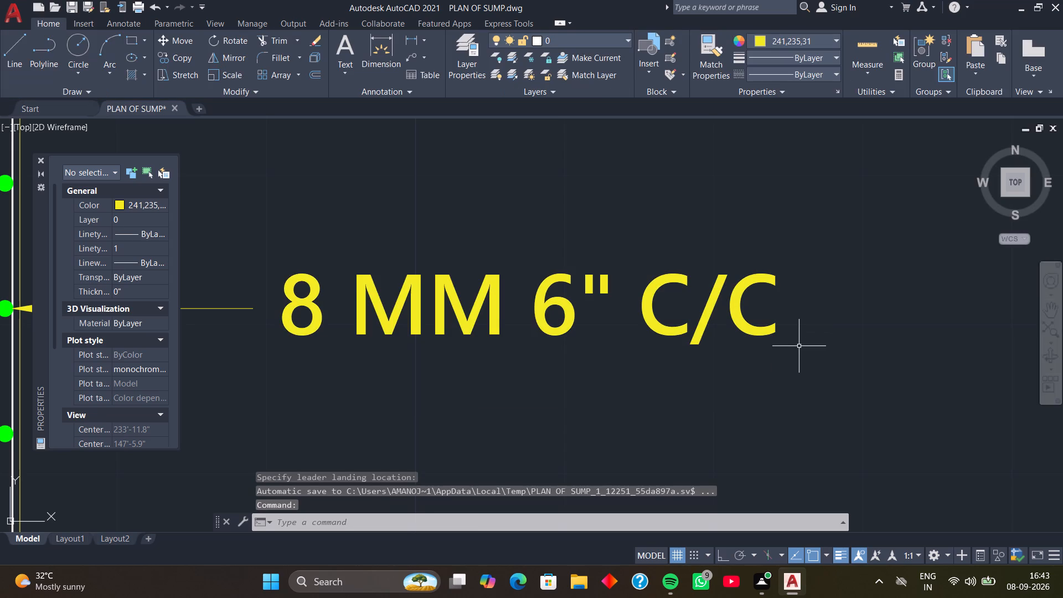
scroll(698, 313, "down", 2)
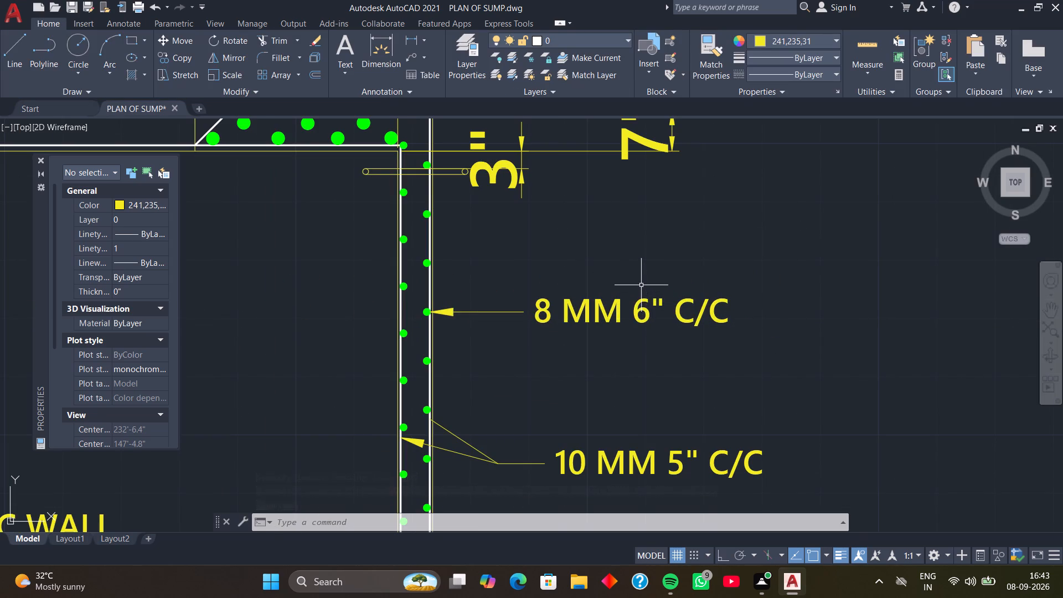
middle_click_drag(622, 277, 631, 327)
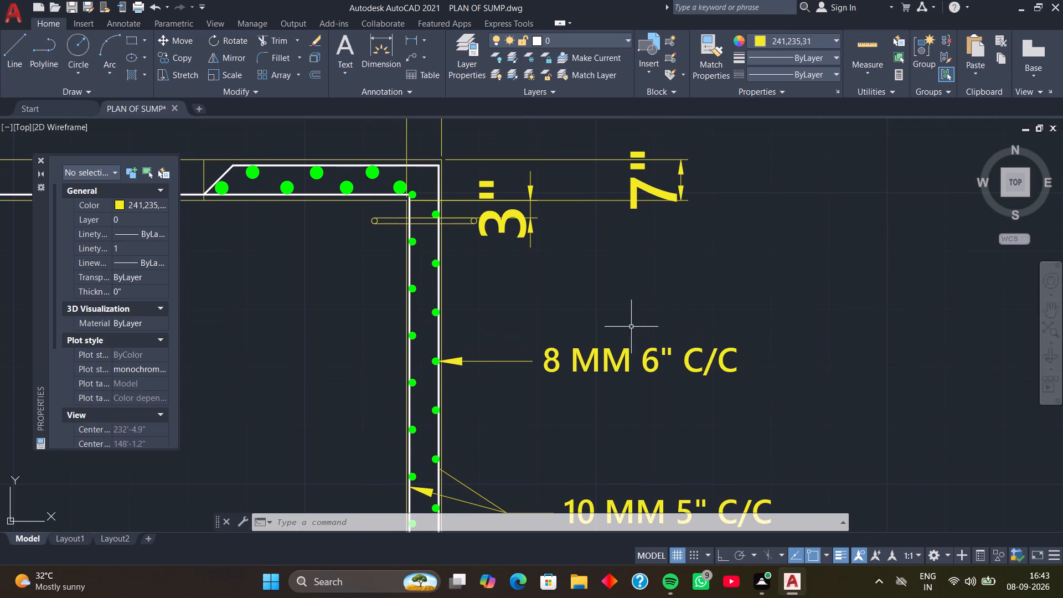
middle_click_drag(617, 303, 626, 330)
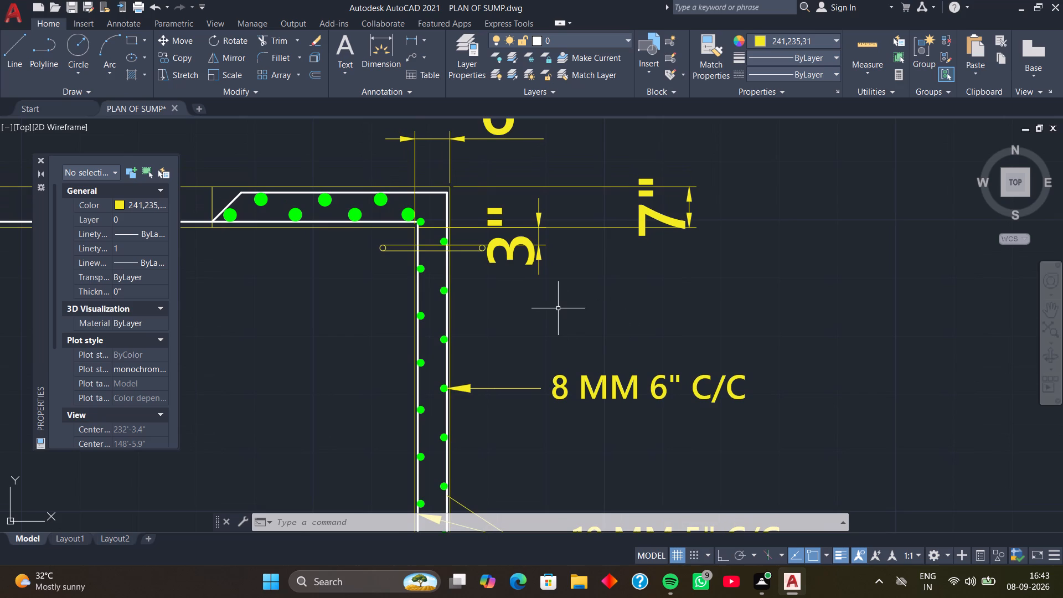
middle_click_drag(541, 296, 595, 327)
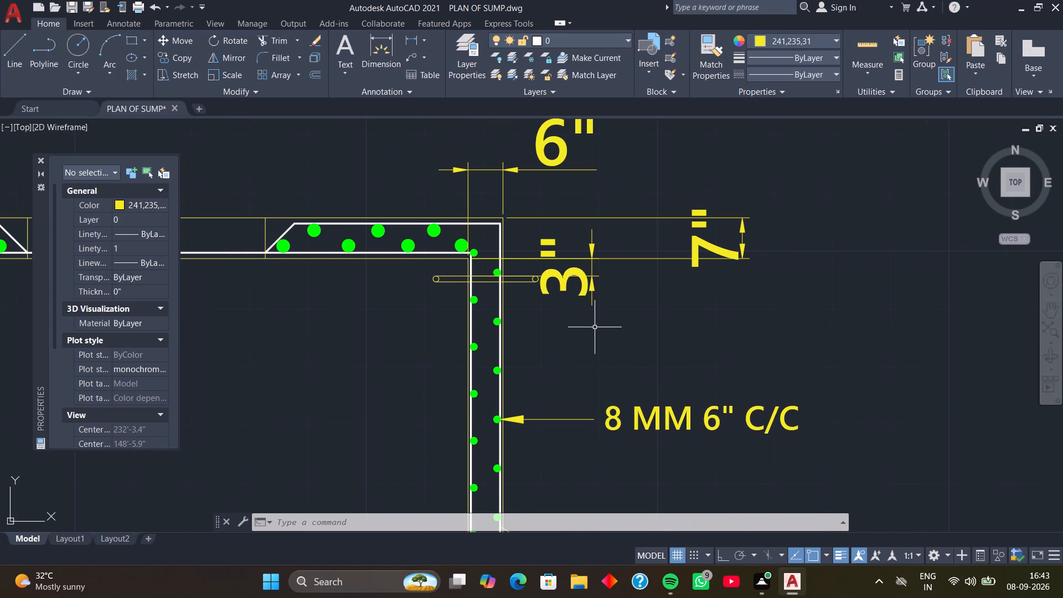
Add a multileader with the text INLET outside section A A's right wall, pointing to the outer end of the pipe near the top.
middle_click_drag(559, 339, 593, 339)
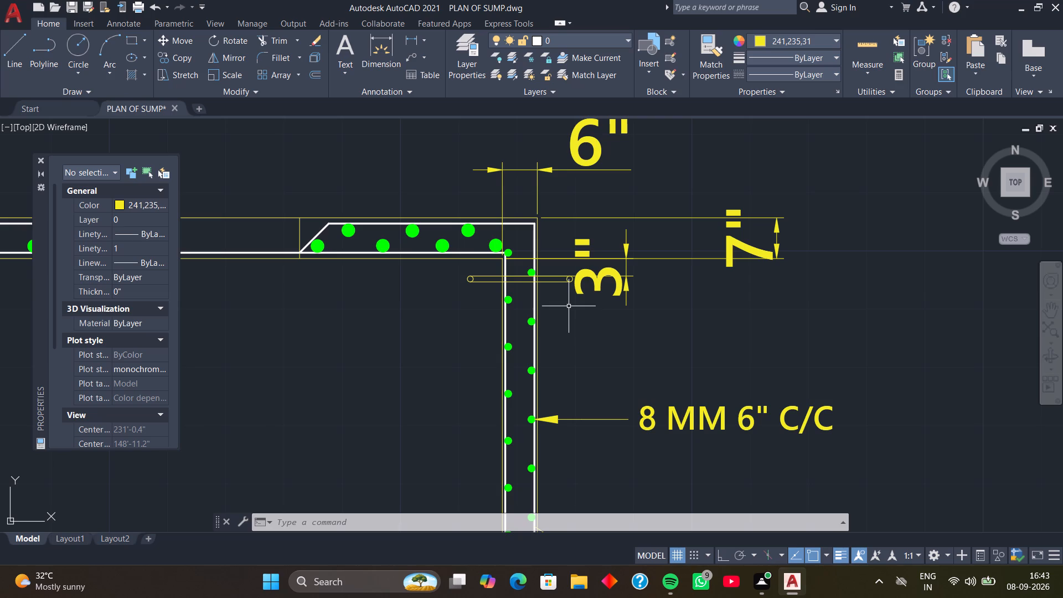
scroll(561, 292, "up", 2)
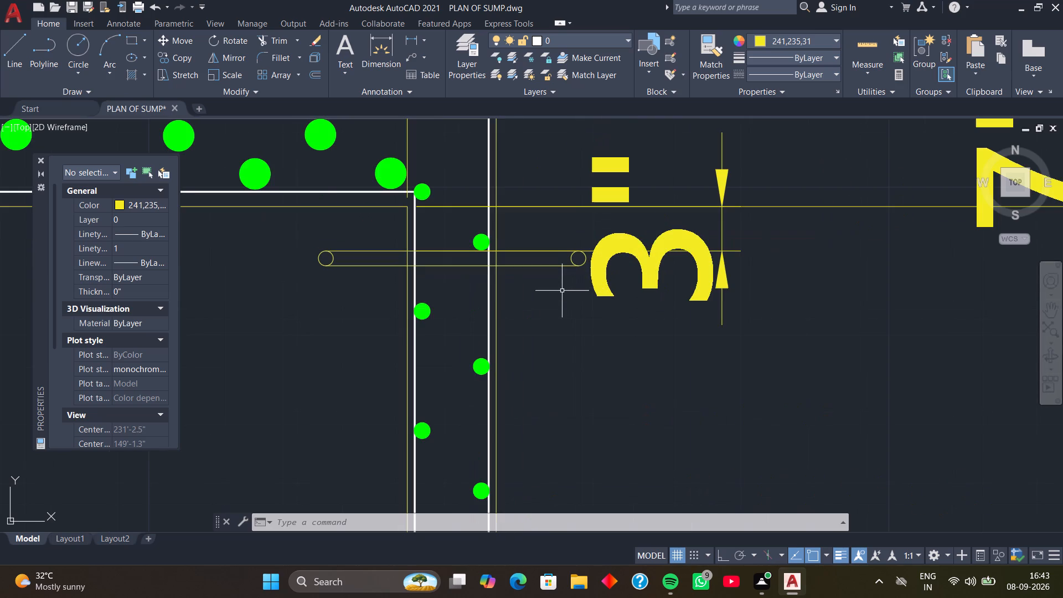
scroll(562, 291, "down", 1)
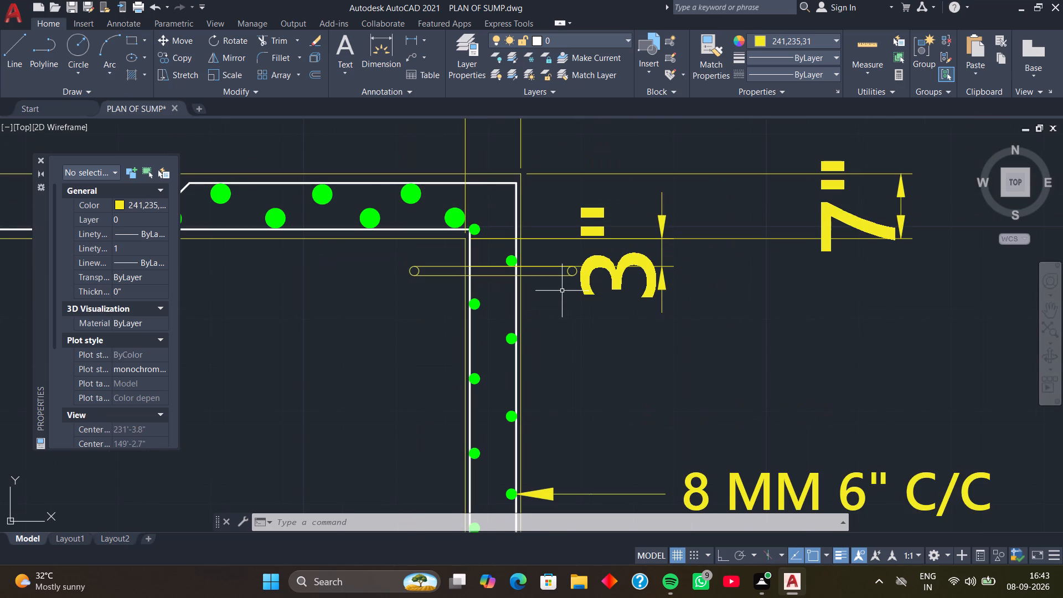
middle_click_drag(562, 291, 561, 300)
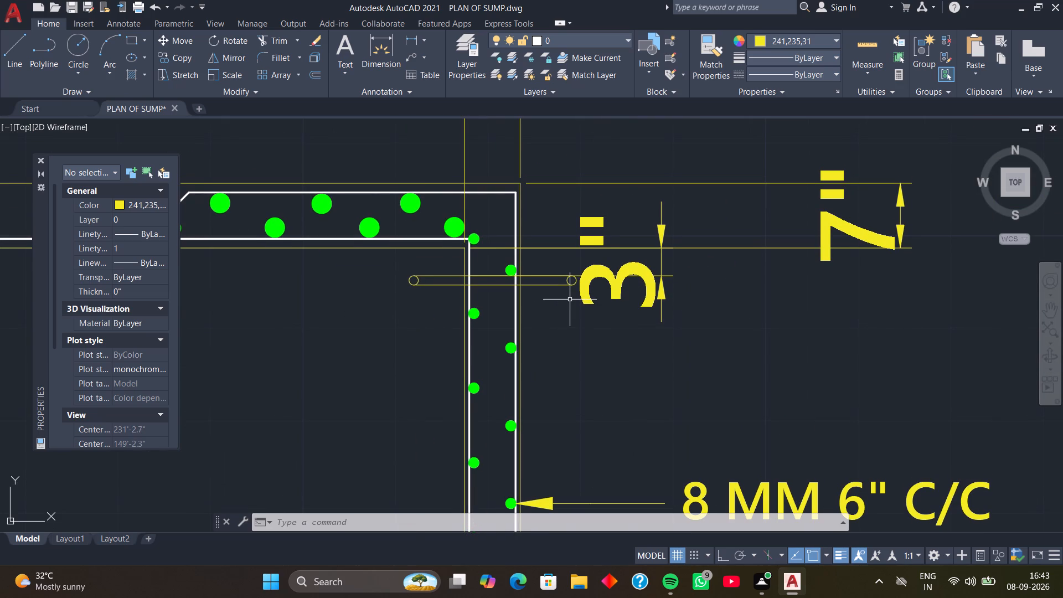
key("m")
key("l")
key("d")
key("space")
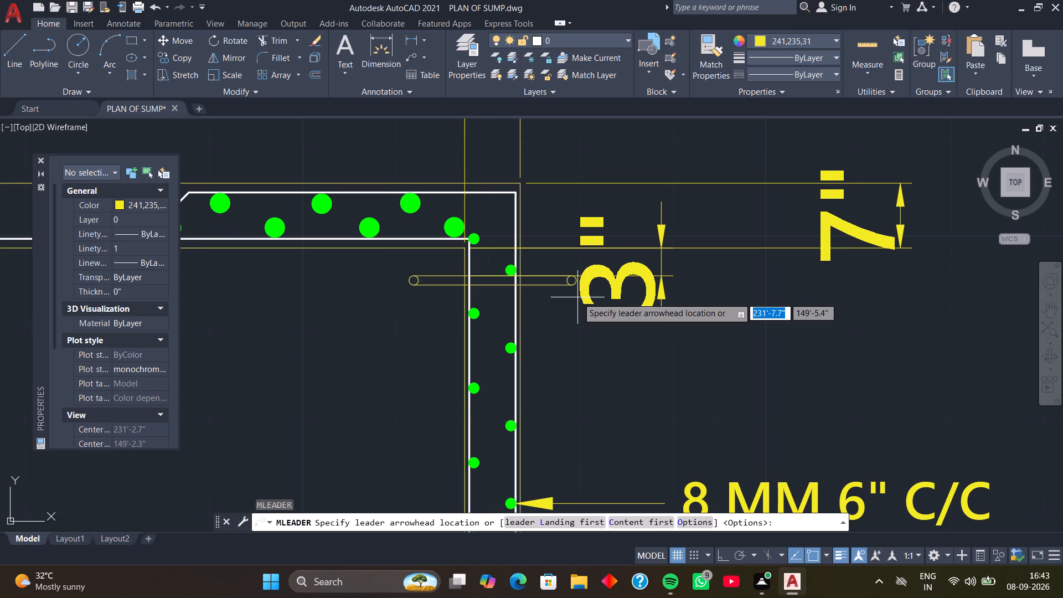
left_click(572, 280)
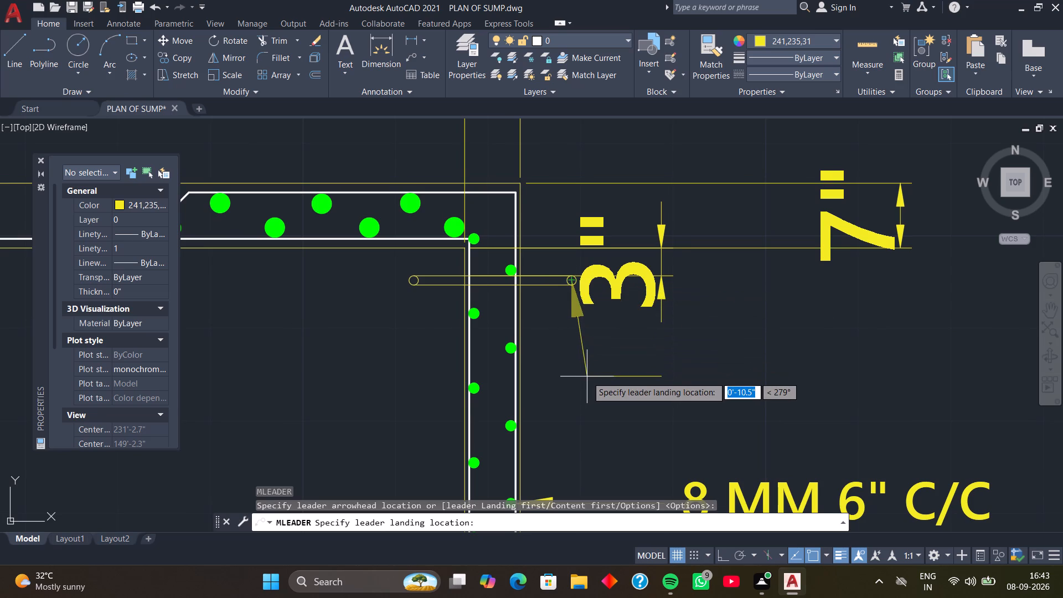
left_click(589, 386)
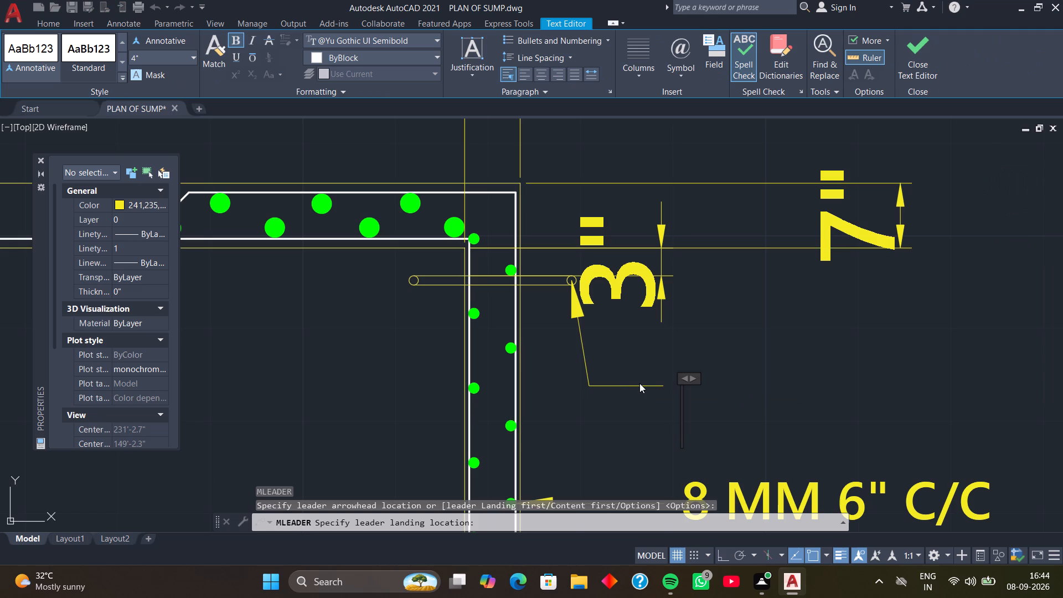
type("IN")
key("l")
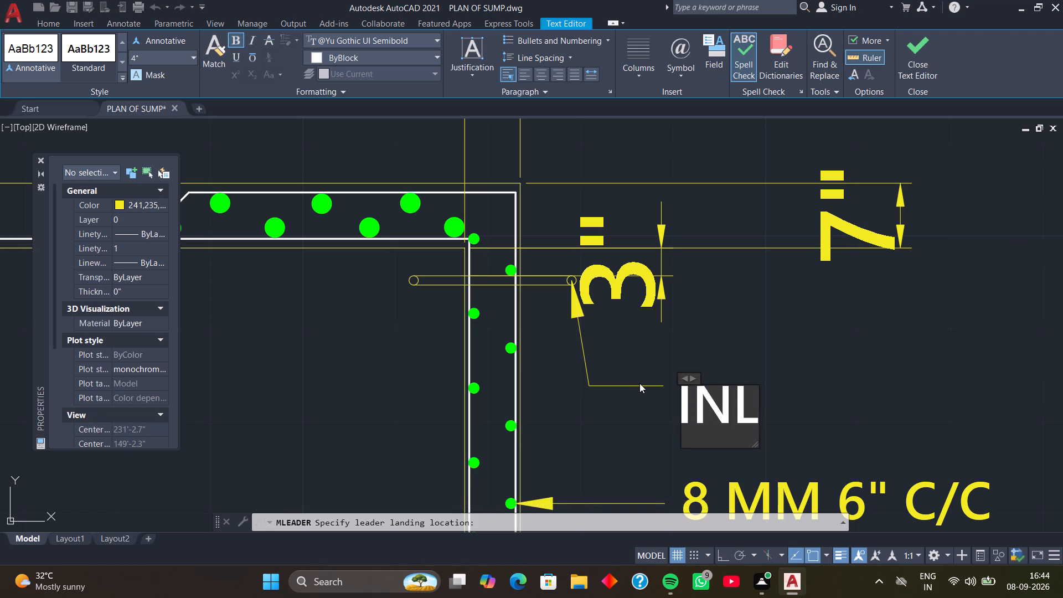
type("ET")
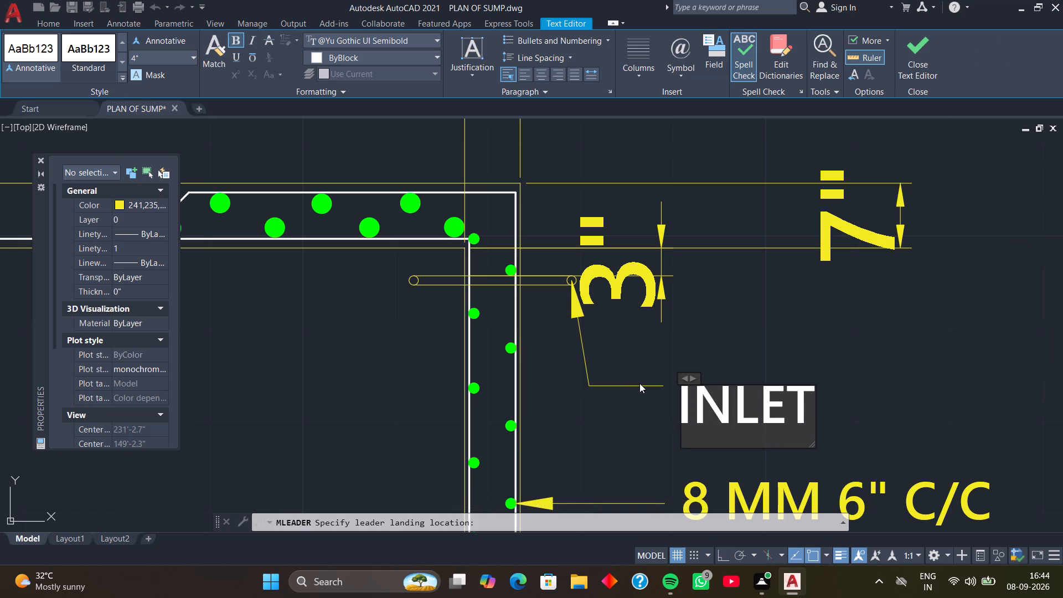
left_click(866, 377)
Examine the labels and dimensions around the whole of section A A.
scroll(842, 372, "down", 2)
middle_click_drag(835, 365, 796, 193)
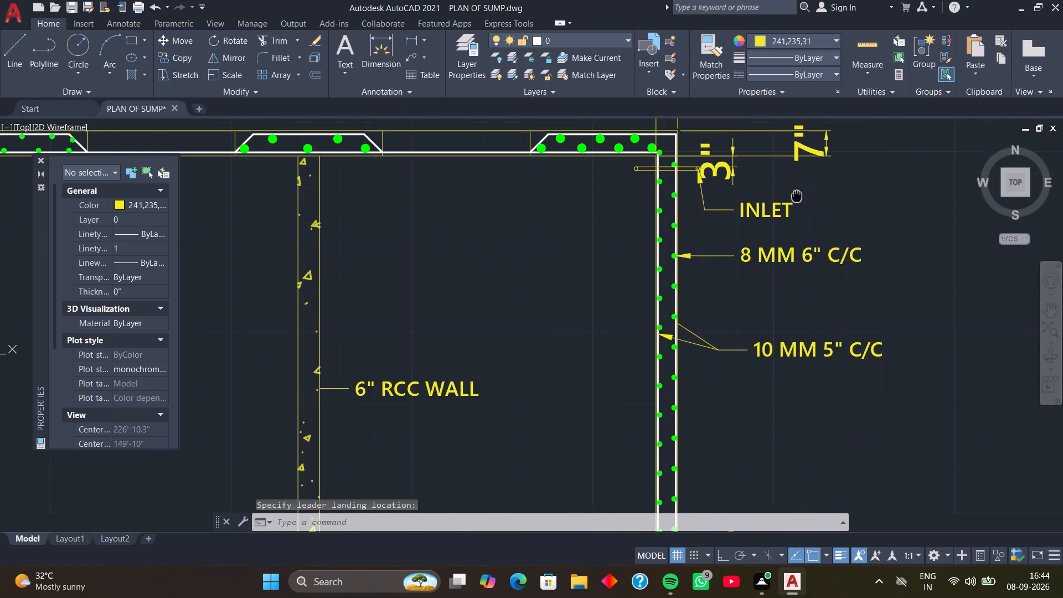
middle_click_drag(796, 193, 796, 192)
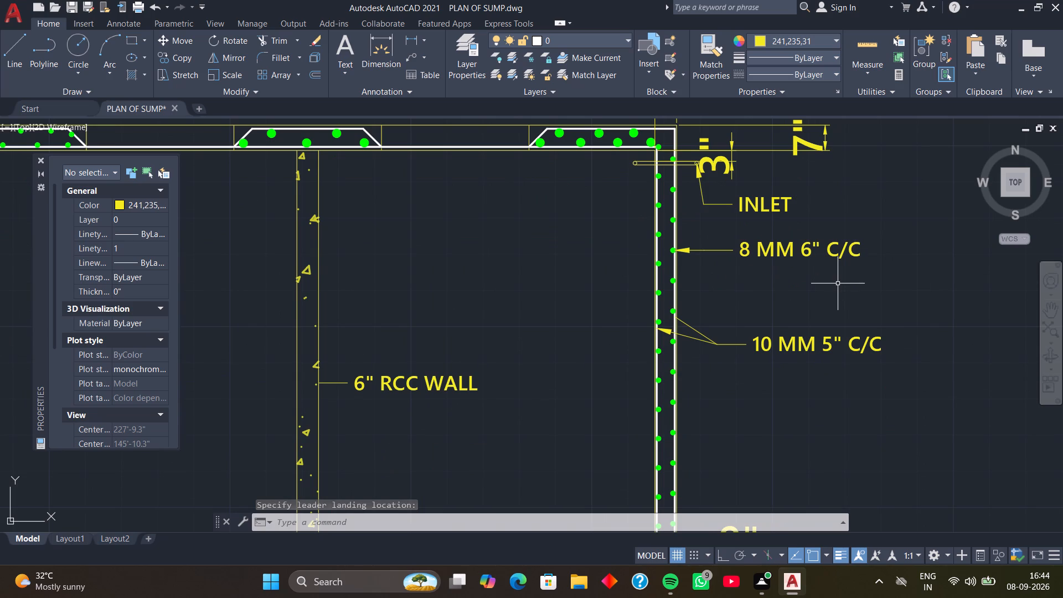
middle_click_drag(806, 324, 784, 307)
middle_click_drag(776, 298, 765, 288)
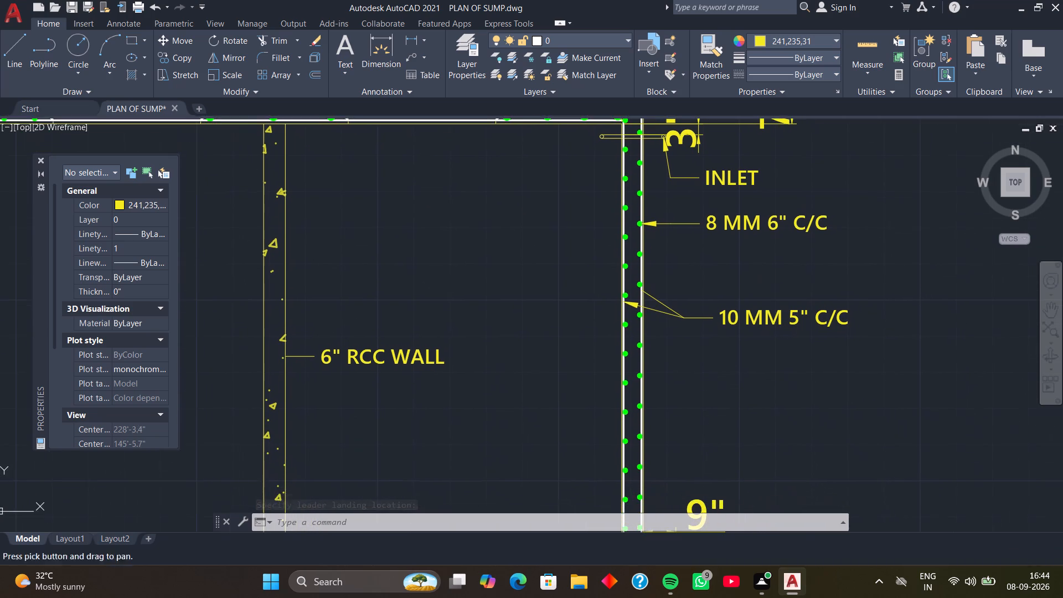
scroll(746, 283, "down", 1)
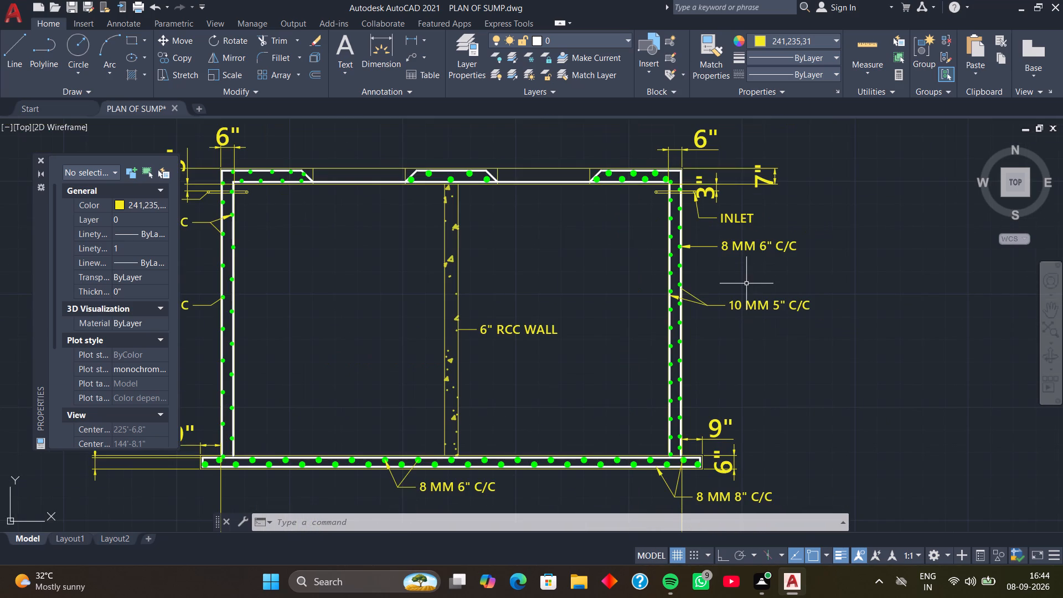
middle_click_drag(783, 351, 781, 338)
scroll(772, 329, "down", 1)
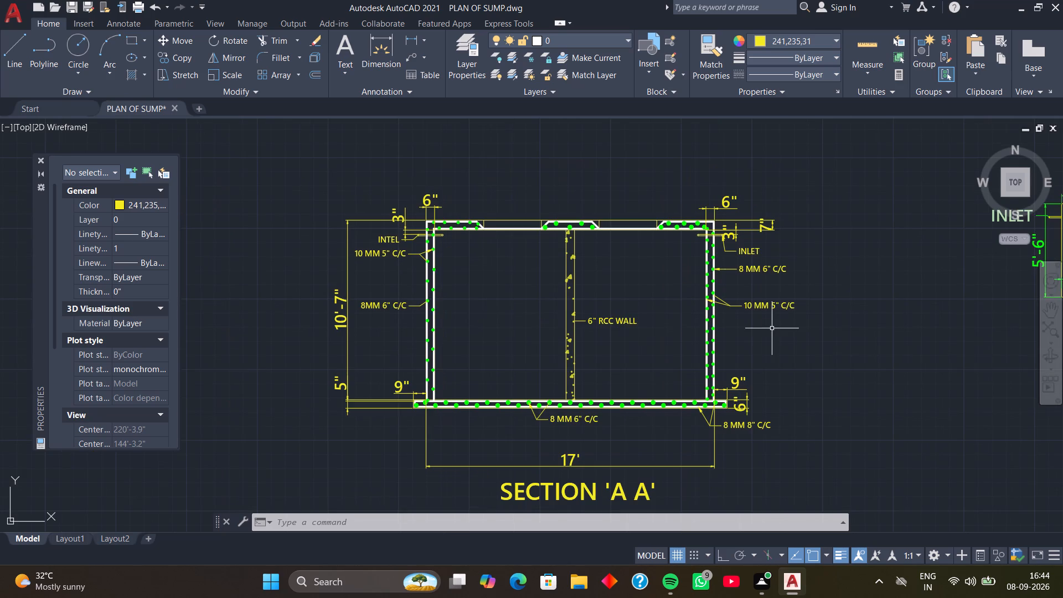
middle_click_drag(771, 326, 767, 316)
middle_click_drag(644, 328, 653, 356)
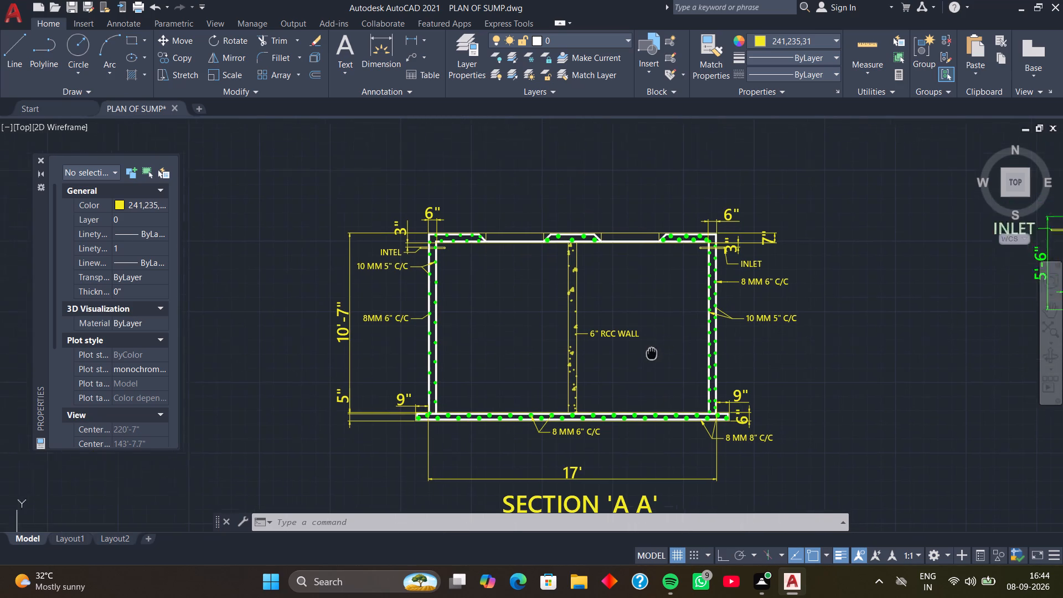
middle_click_drag(653, 356, 674, 405)
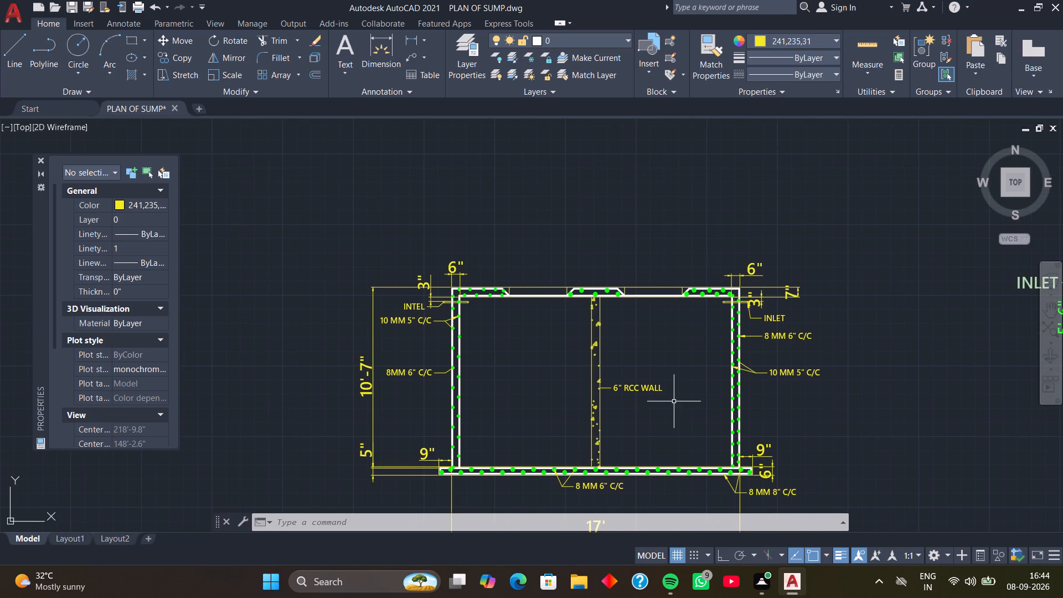
Place single-line text reading MAN HOLE COVERS above section A A's top slab, with a picked height and 0 rotation.
middle_click_drag(550, 345, 546, 397)
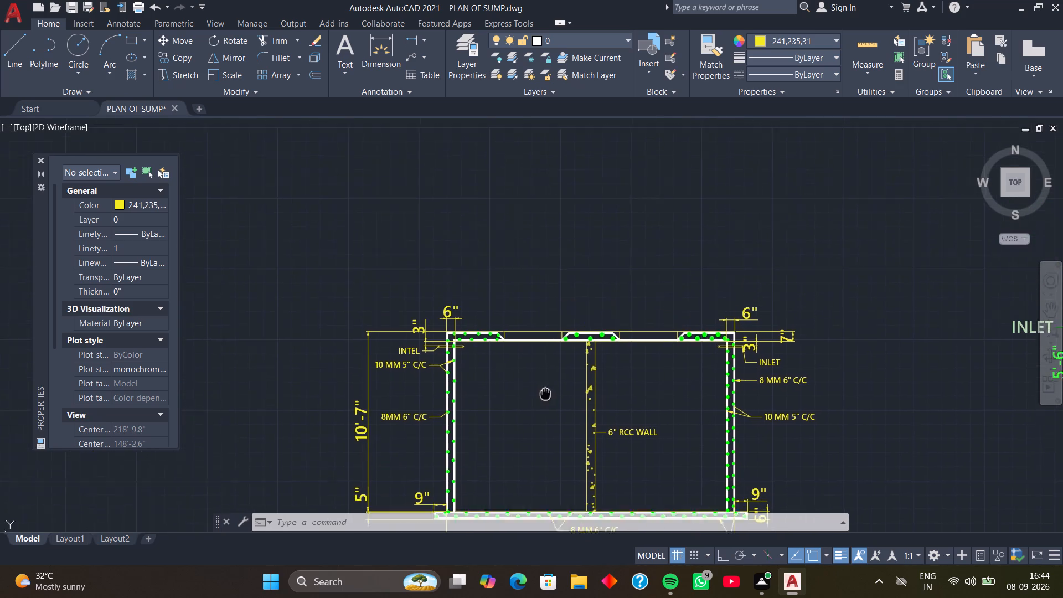
middle_click_drag(546, 397, 548, 404)
middle_click_drag(543, 271, 543, 305)
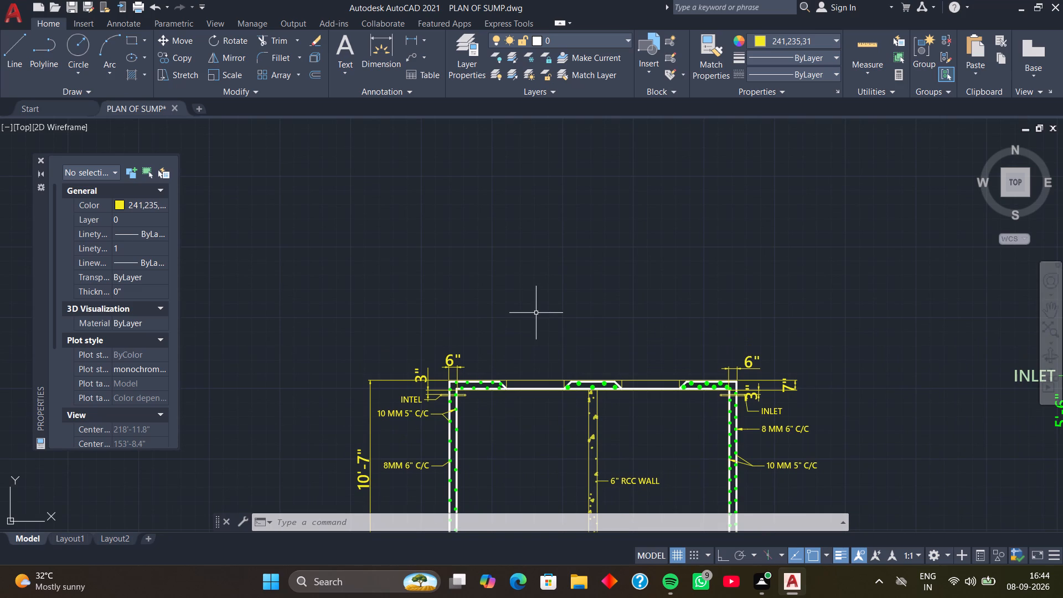
type("DTT")
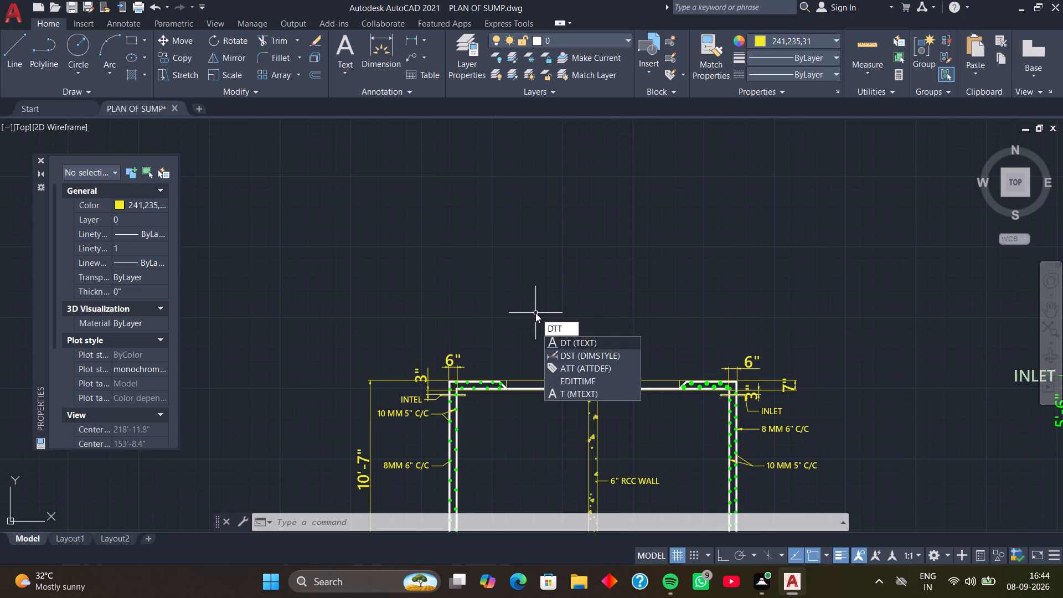
key("BackSpace")
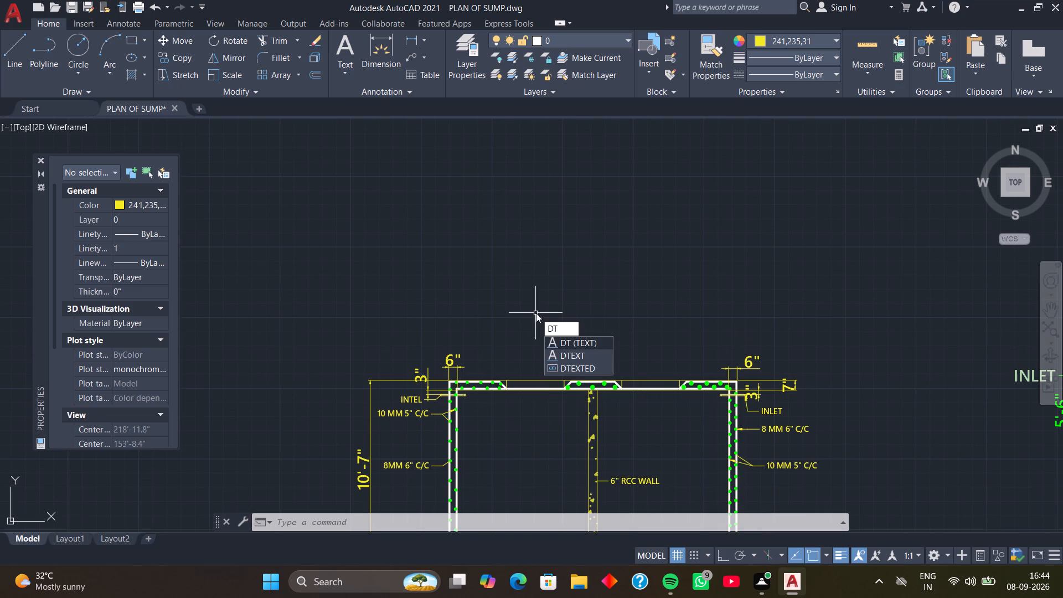
key("Return")
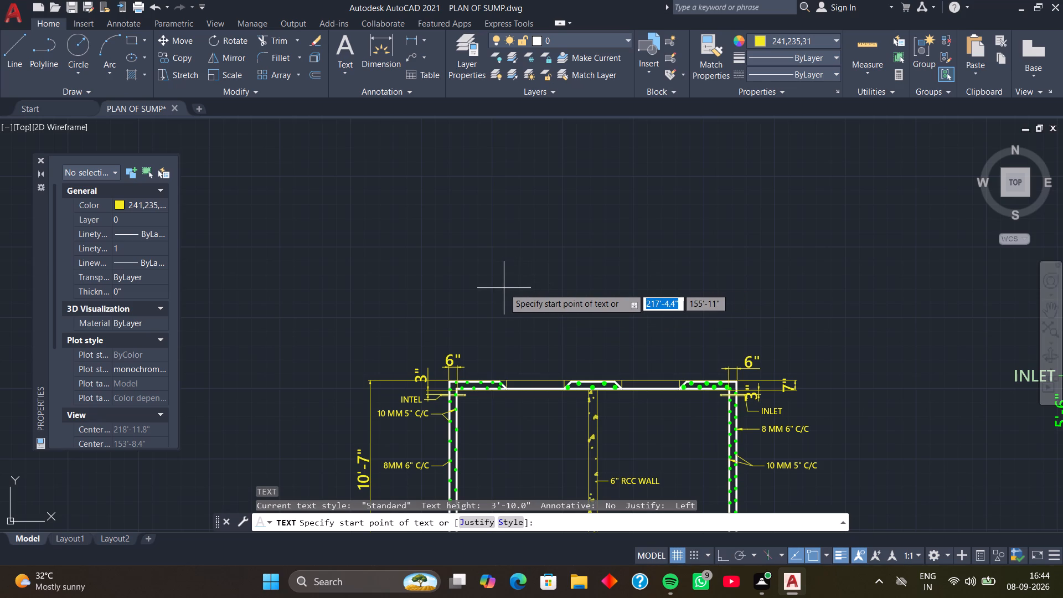
left_click(504, 292)
left_click(504, 341)
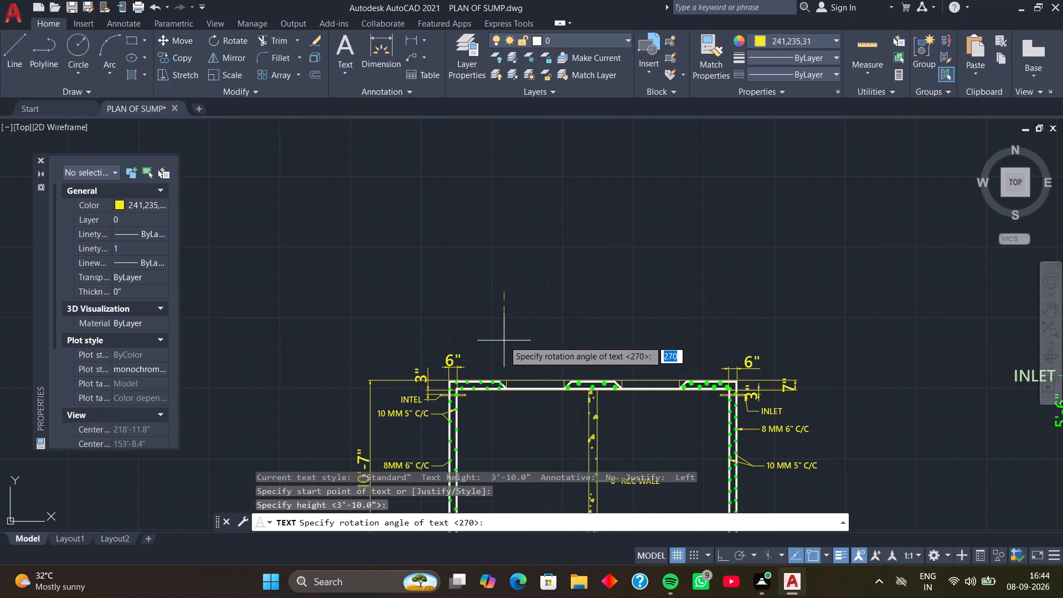
key("0")
key("Return")
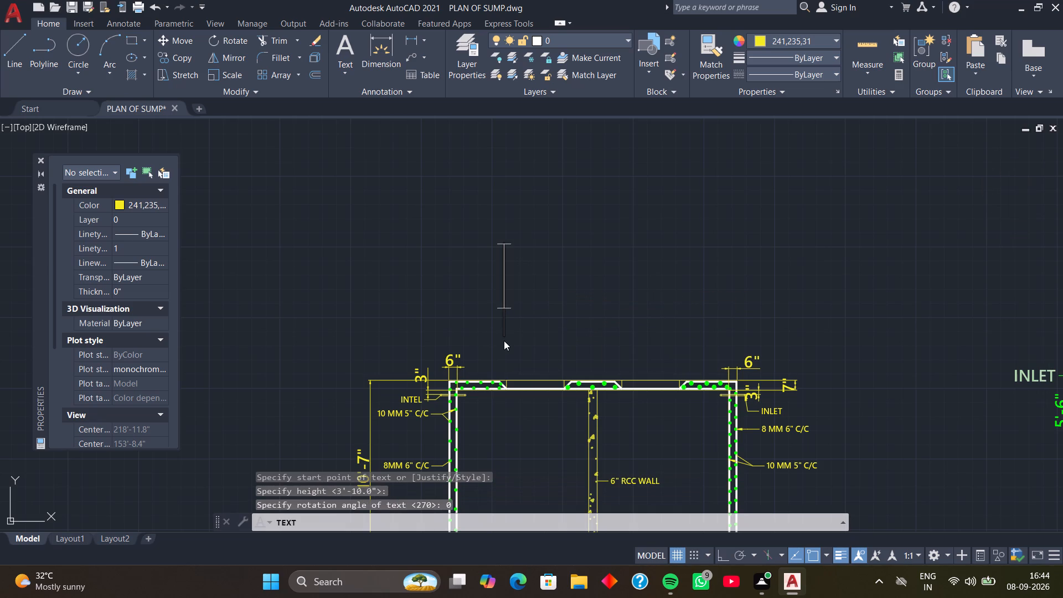
key("m")
type("AN")
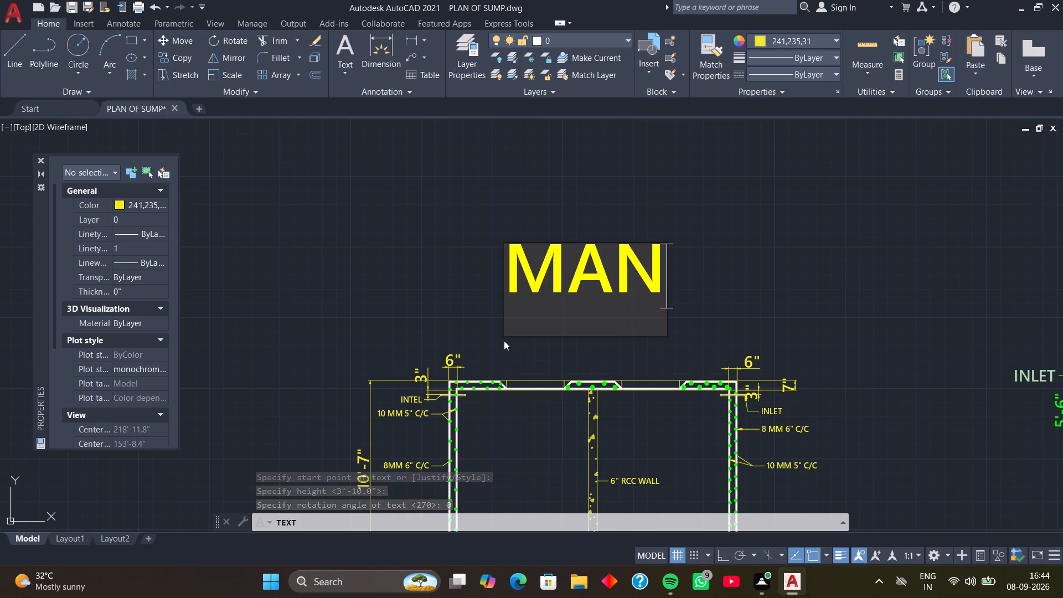
key("space")
type("HOL")
key("e")
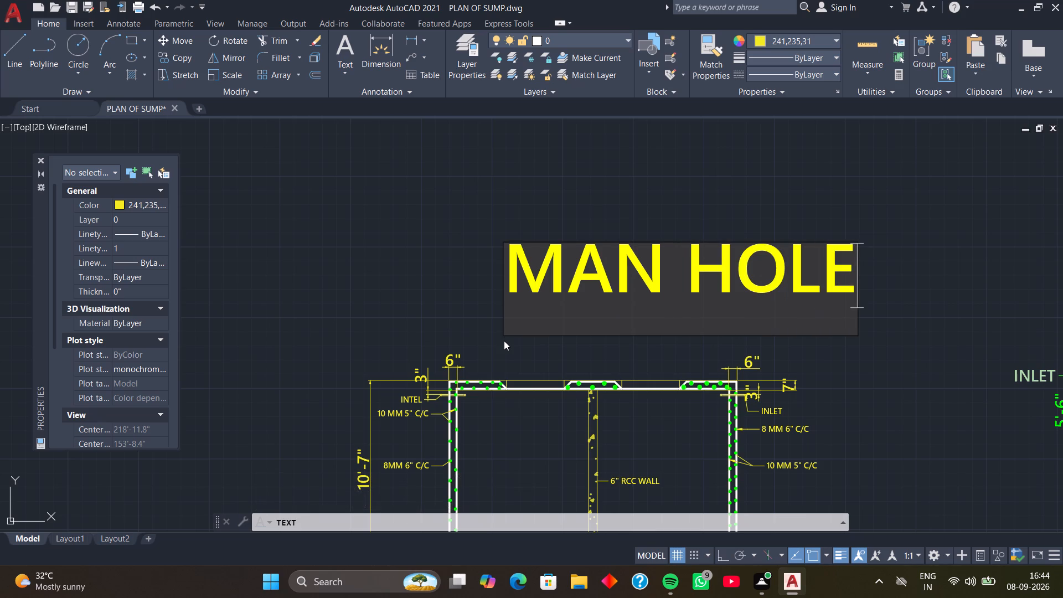
key("space")
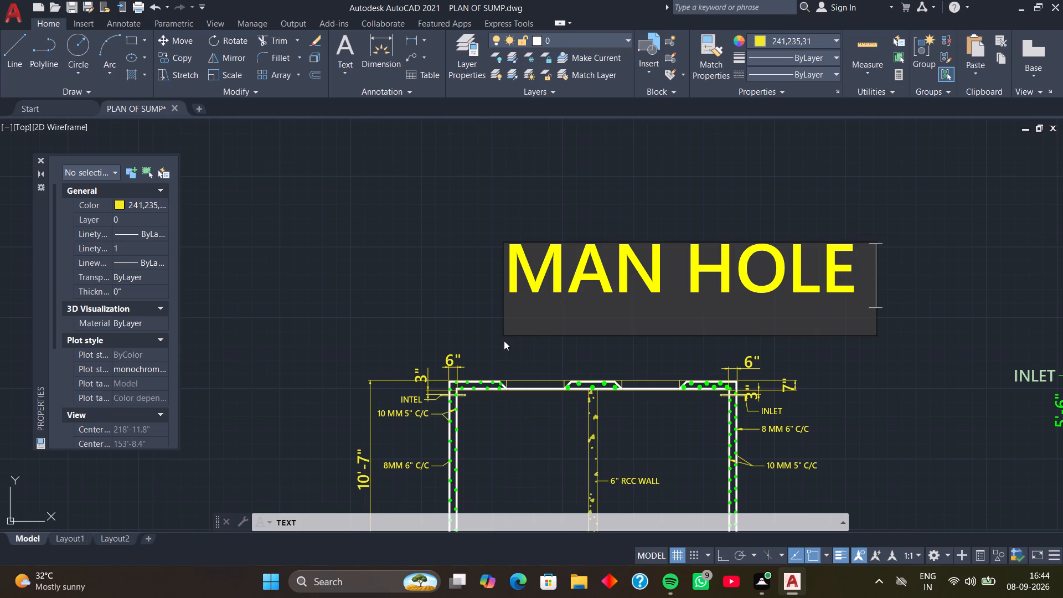
type("CO")
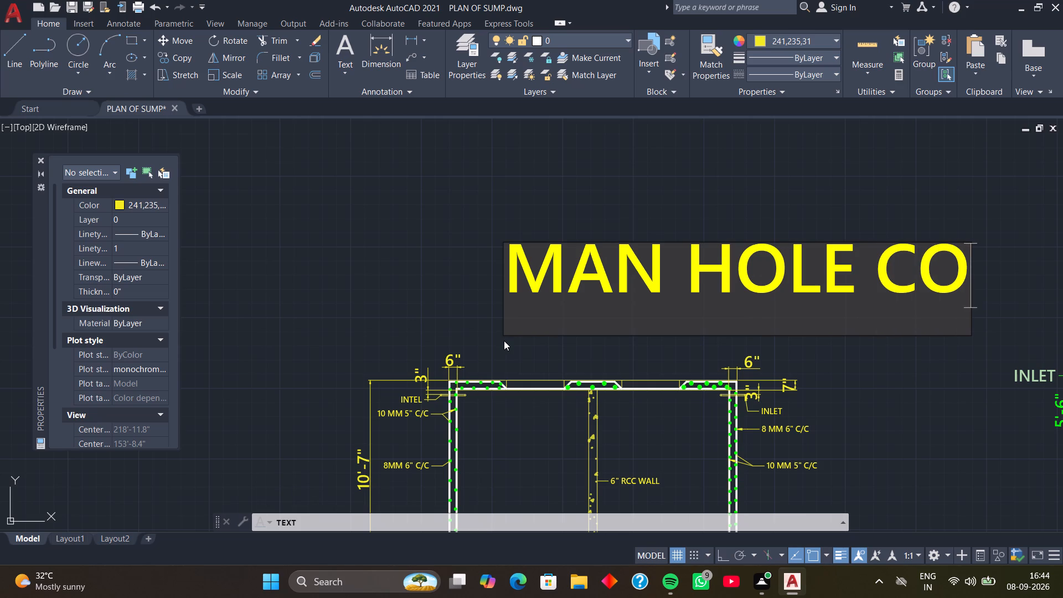
key("v")
type("ER")
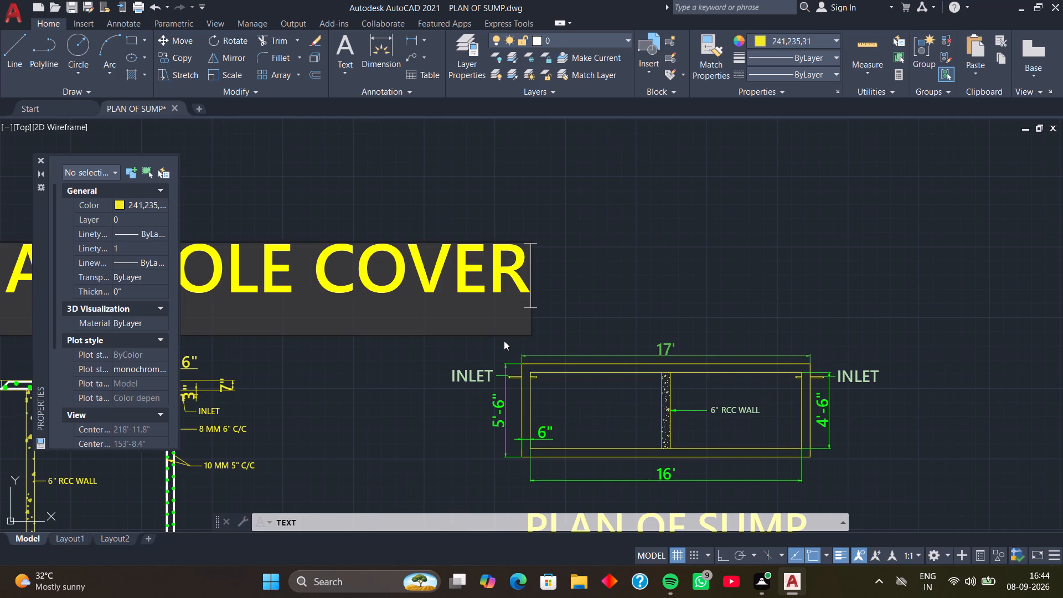
key("s")
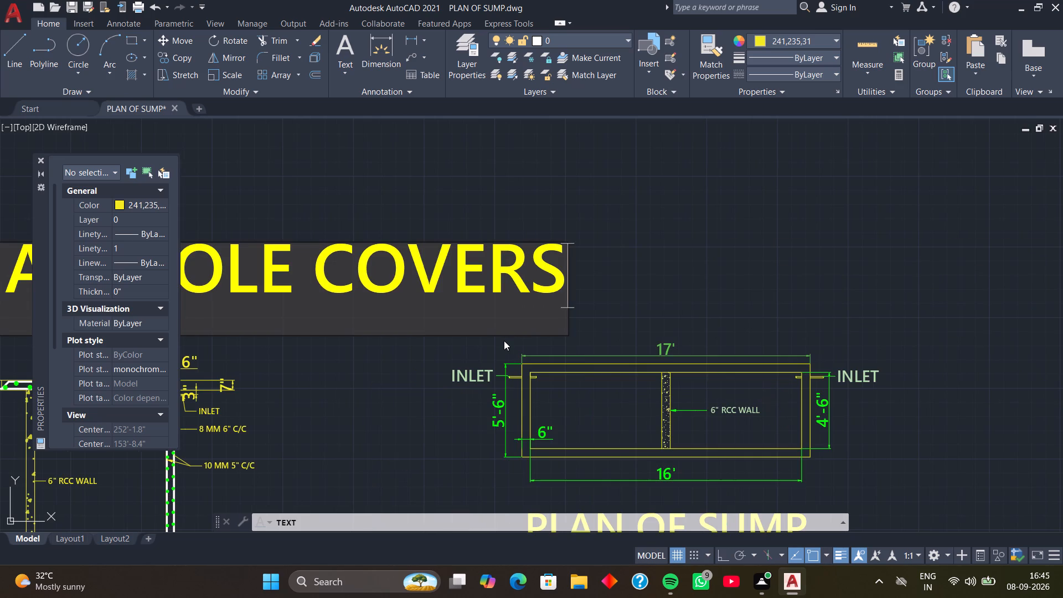
Add 1'-6"X1'-6" as a second text line below MAN HOLE COVERS and finish the text entry.
key("Return")
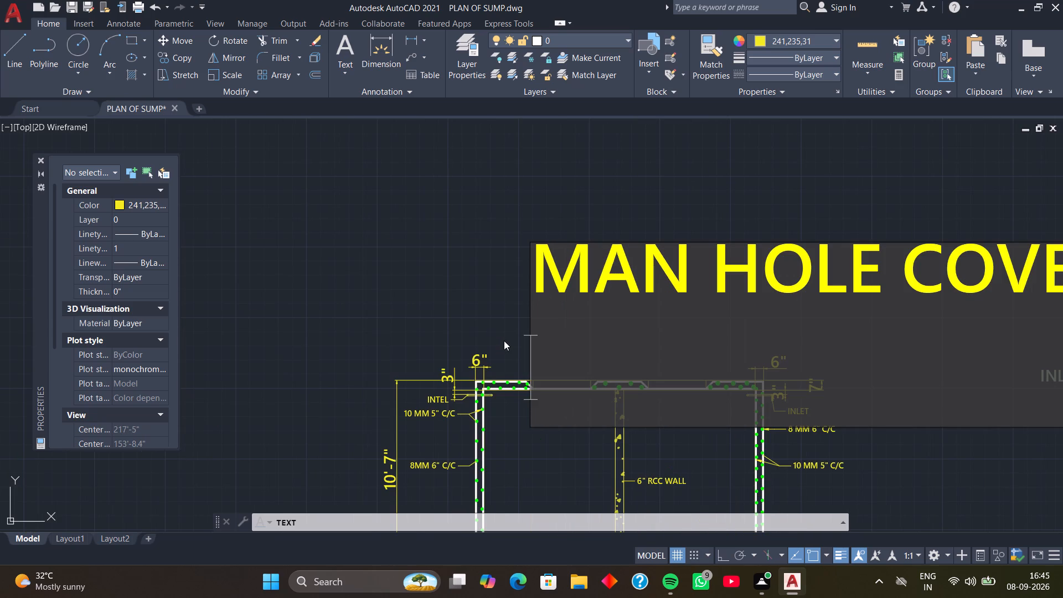
type("1'")
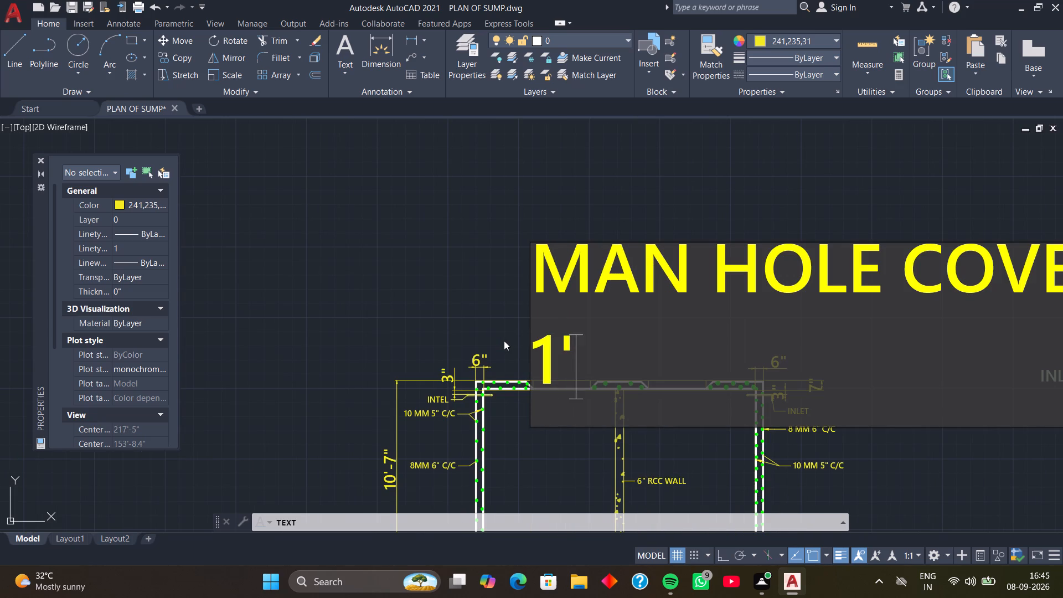
key("minus")
key("6")
key("shift+quotedbl")
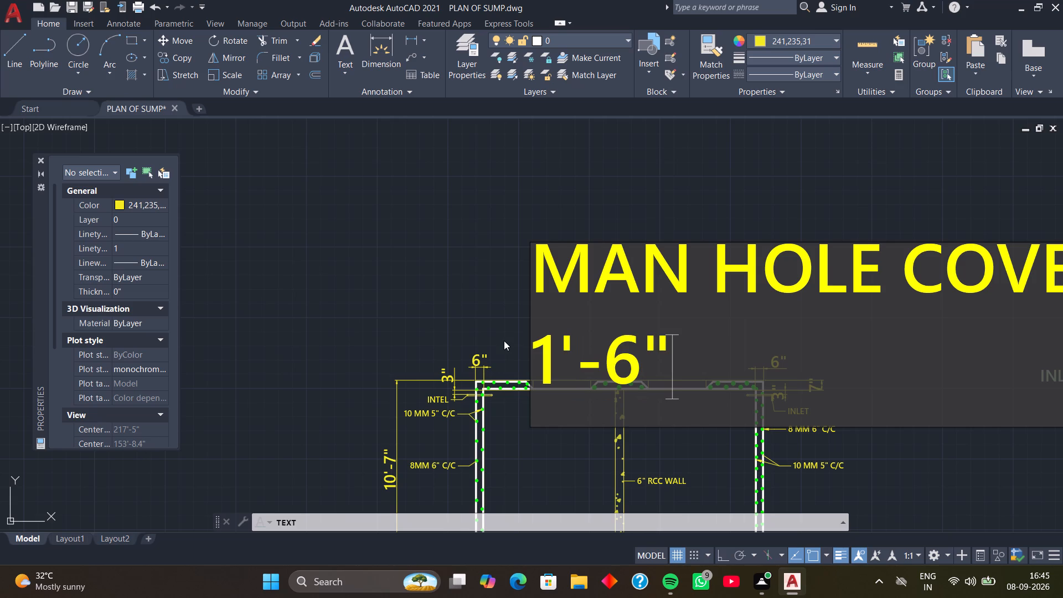
key("x")
type("1'")
type("-6\"")
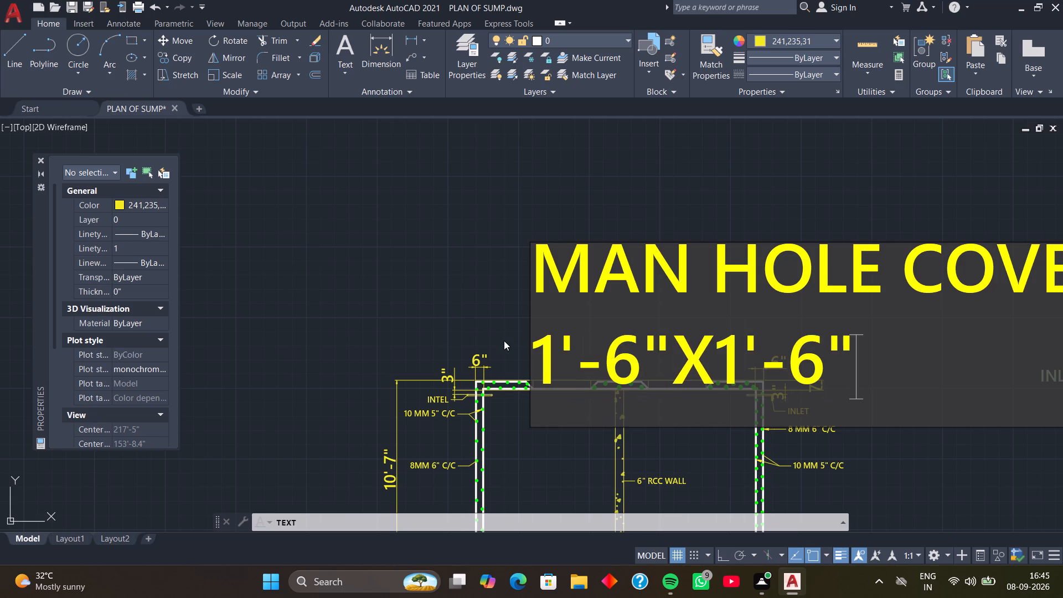
left_click(501, 322)
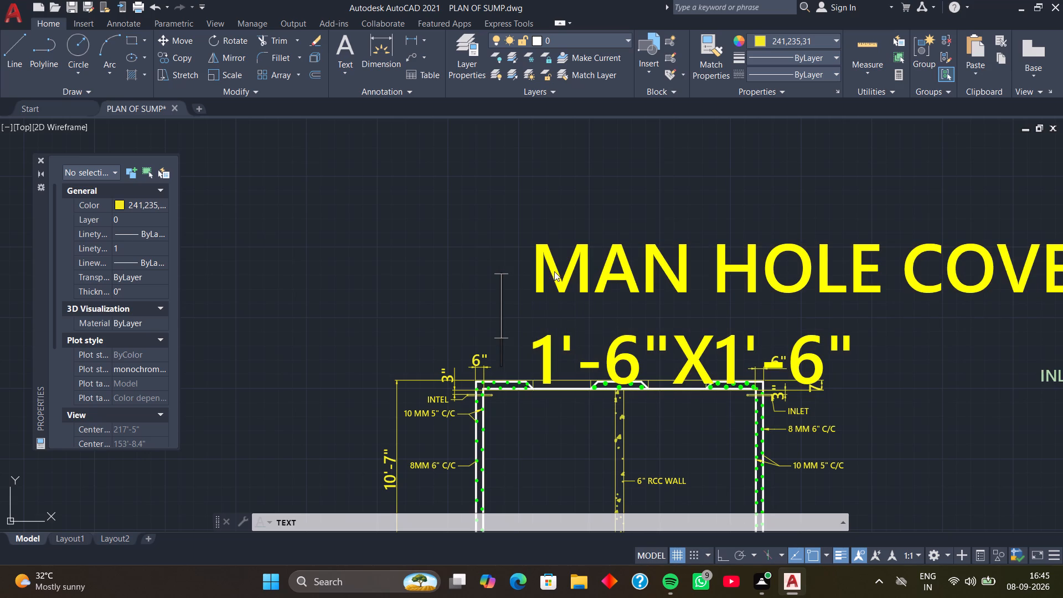
scroll(632, 284, "down", 1)
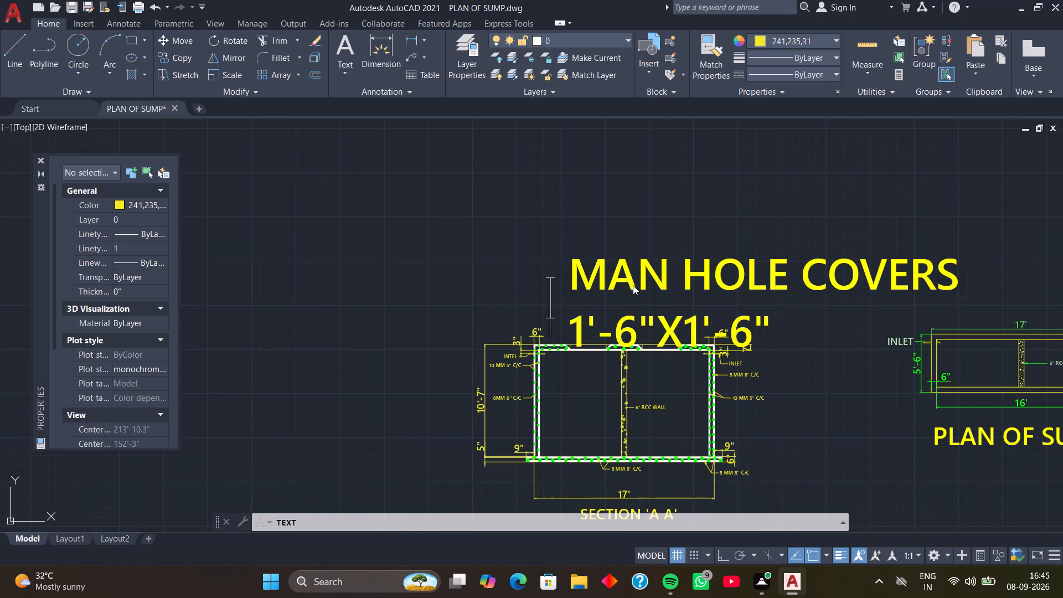
left_click(796, 333)
left_click(819, 370)
key("Escape")
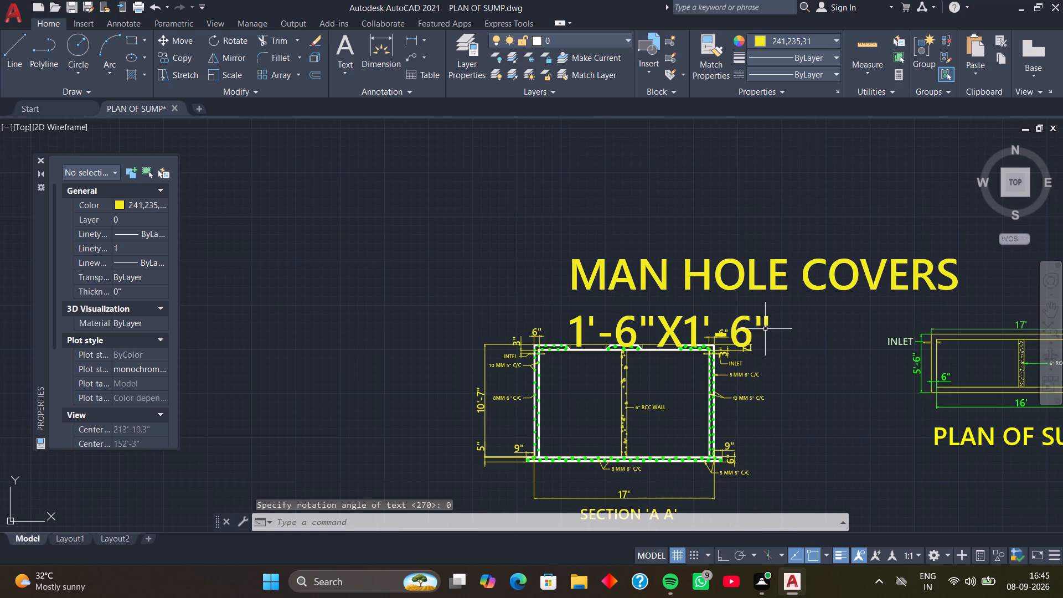
Set the text height of both MAN HOLE COVERS and 1'-6"X1'-6" to 1'.
left_click(689, 283)
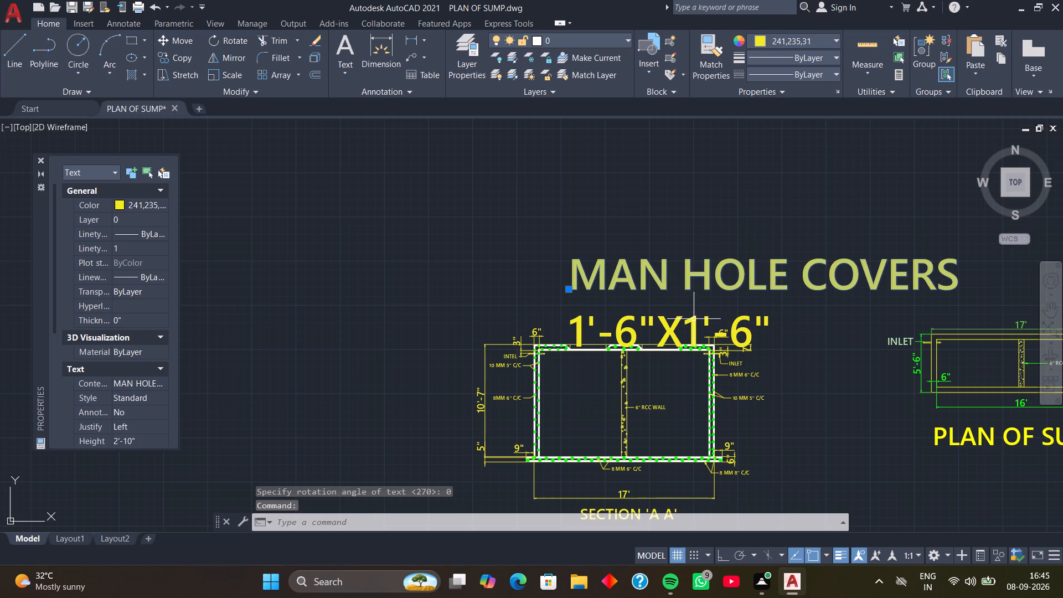
left_click(694, 319)
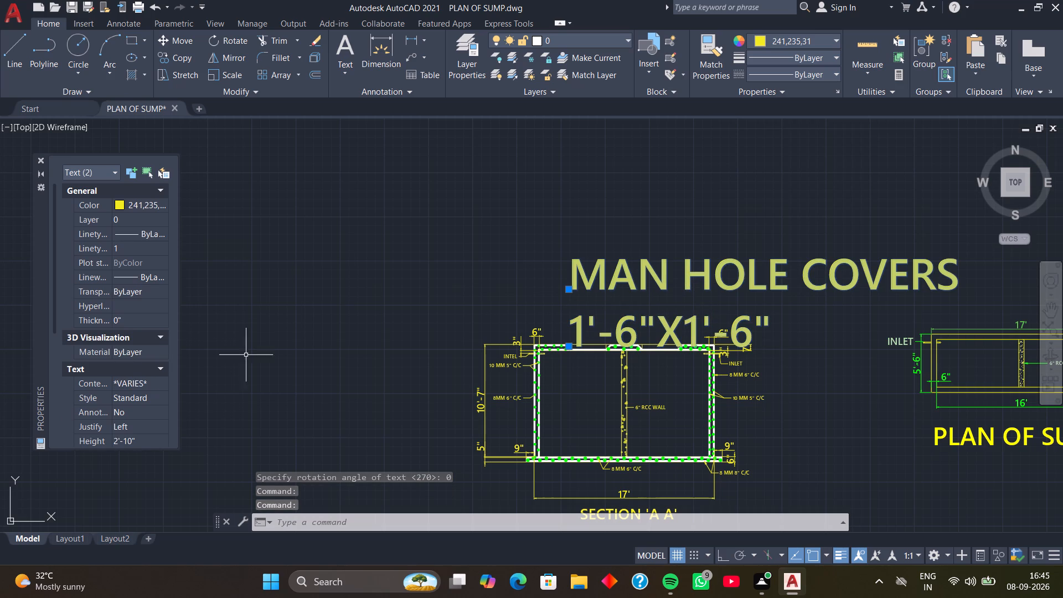
scroll(143, 294, "down", 2)
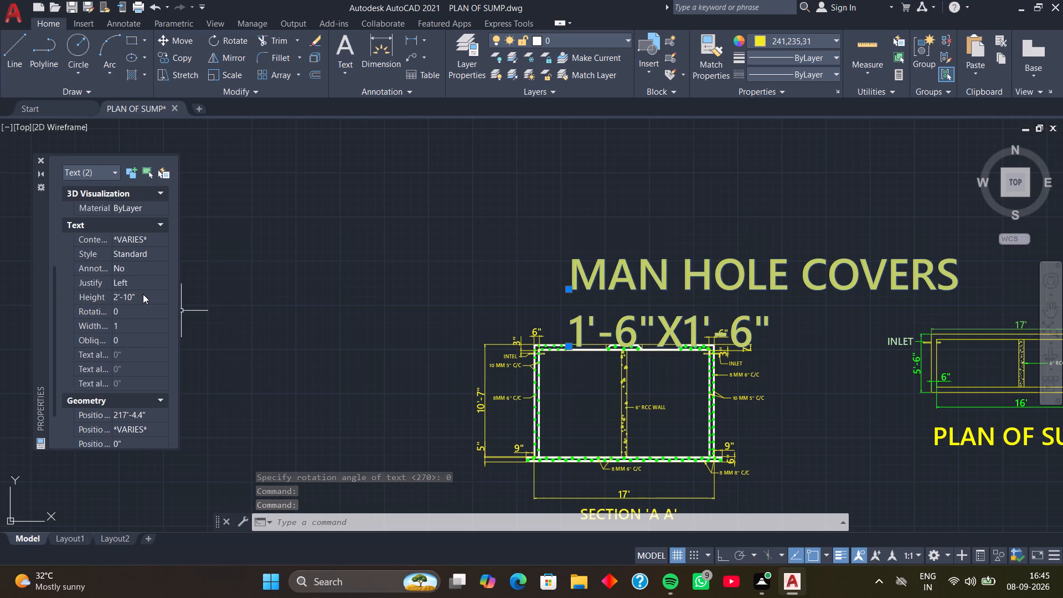
left_click(146, 298)
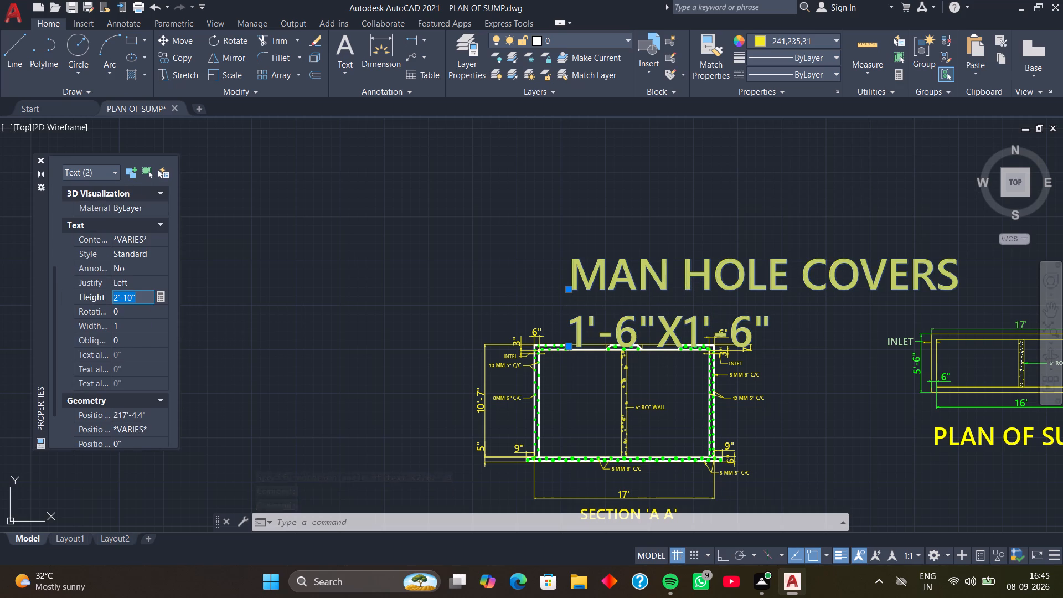
type("1'")
key("Return")
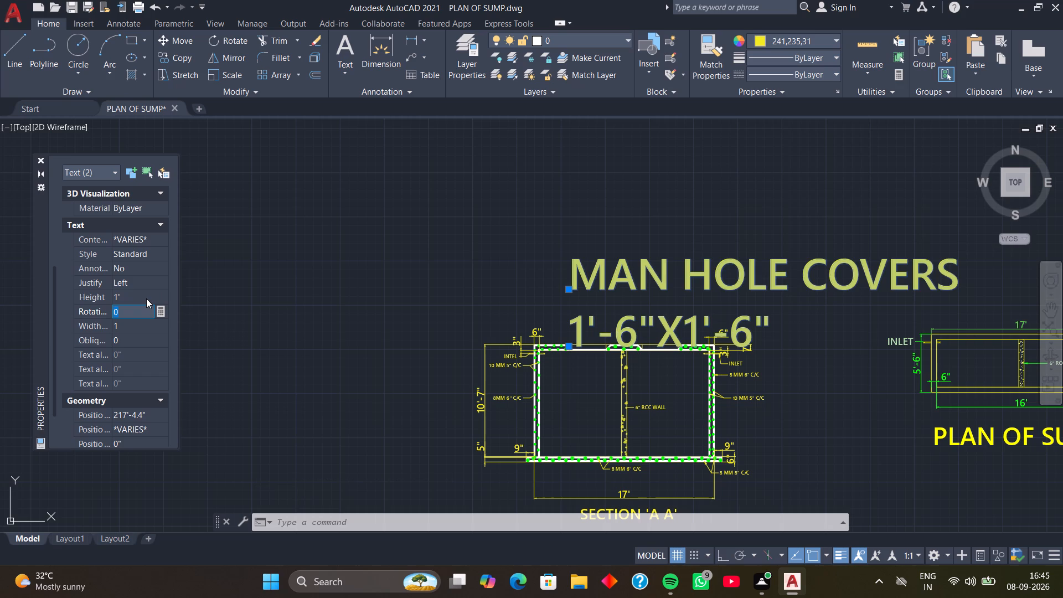
Move the MAN HOLE COVERS text down and toward the left wall so it sits closer above section A A's top slab.
scroll(572, 296, "up", 3)
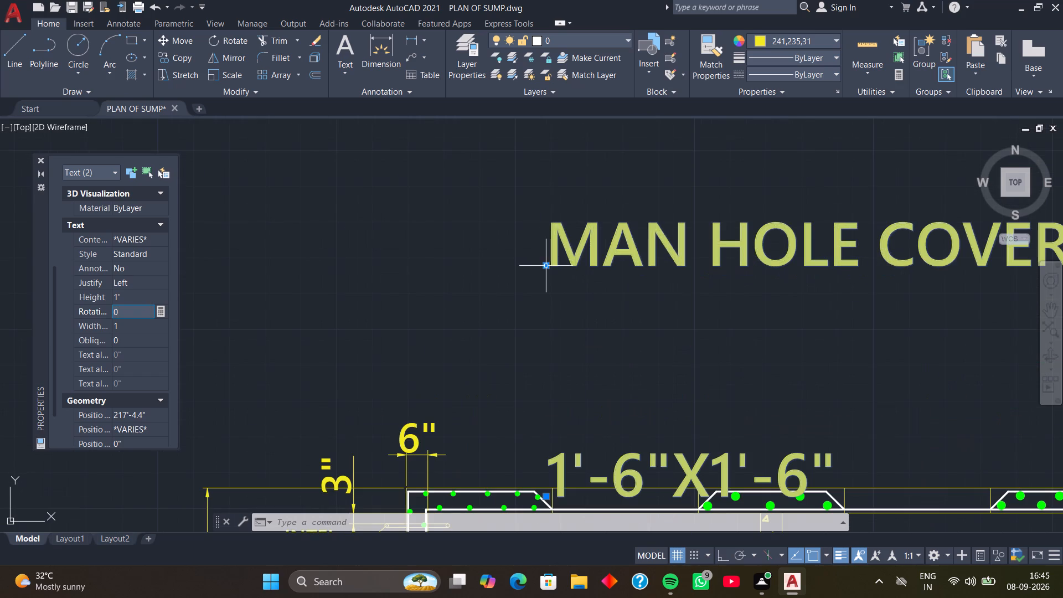
left_click(546, 264)
scroll(514, 315, "down", 2)
middle_click_drag(502, 326, 498, 316)
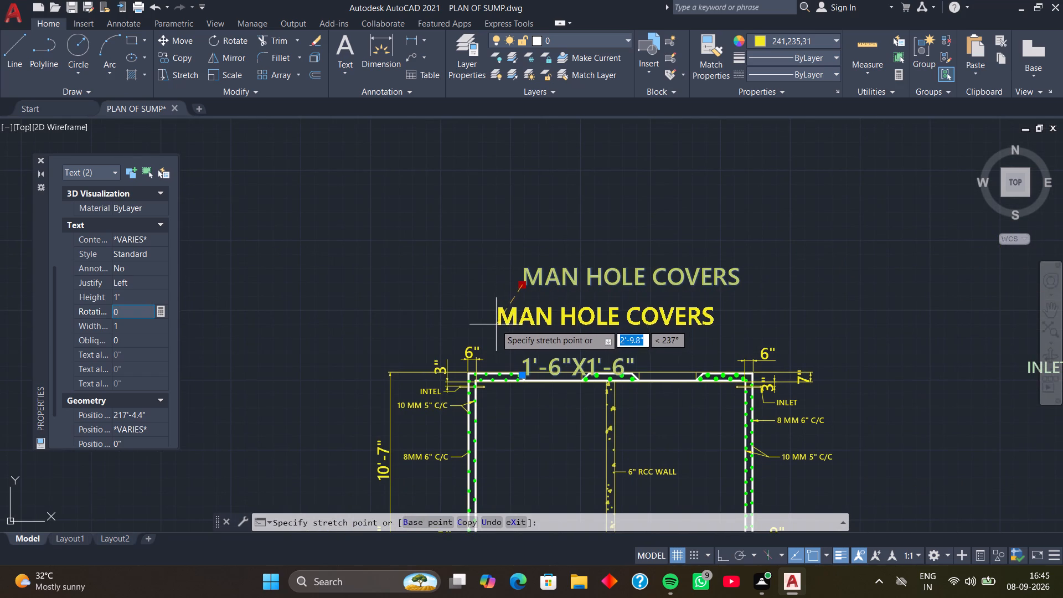
left_click(490, 323)
Move the 1'-6"X1'-6" text up off the slab to sit directly beneath MAN HOLE COVERS, roughly centred under it.
left_click(524, 377)
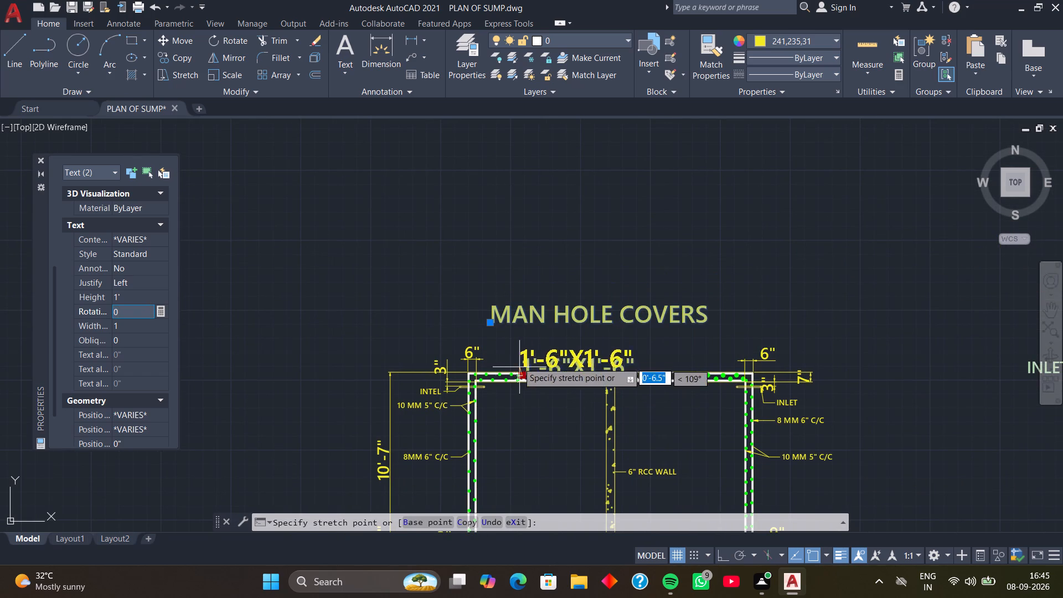
left_click(518, 346)
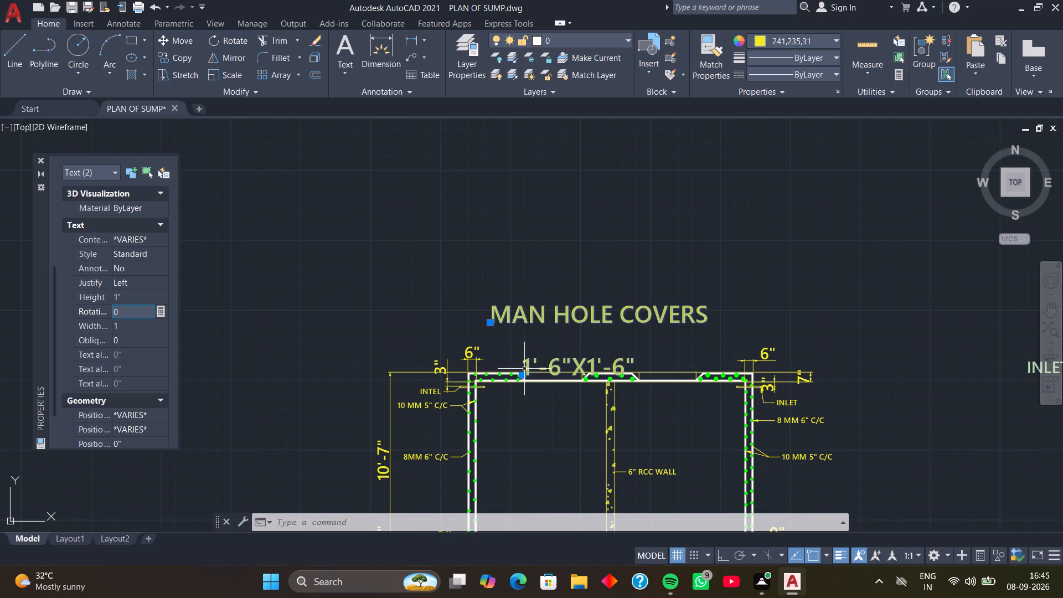
left_click(522, 374)
scroll(525, 349, "up", 3)
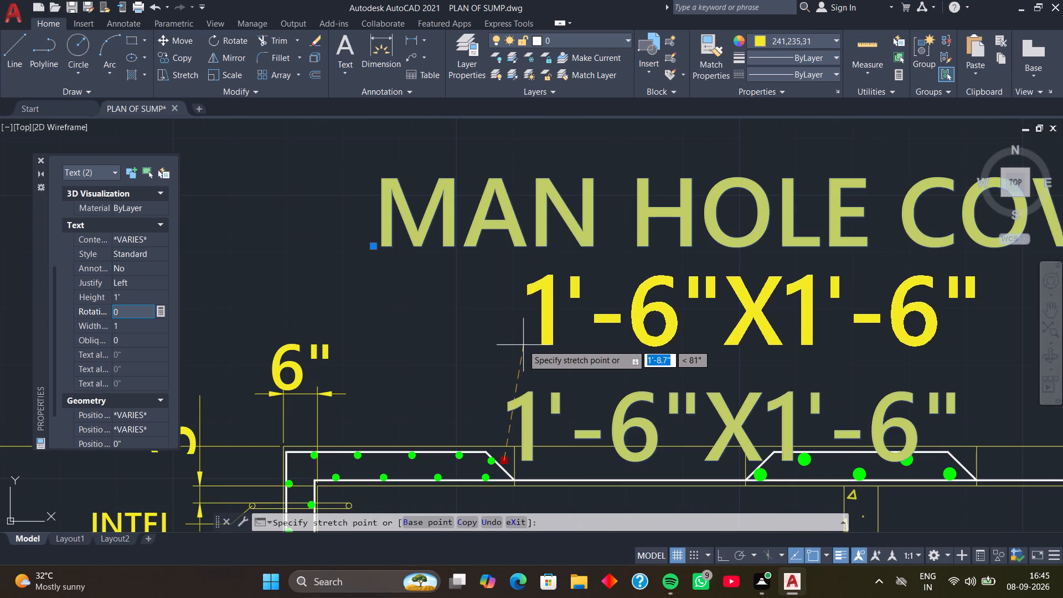
left_click(521, 343)
scroll(492, 346, "down", 4)
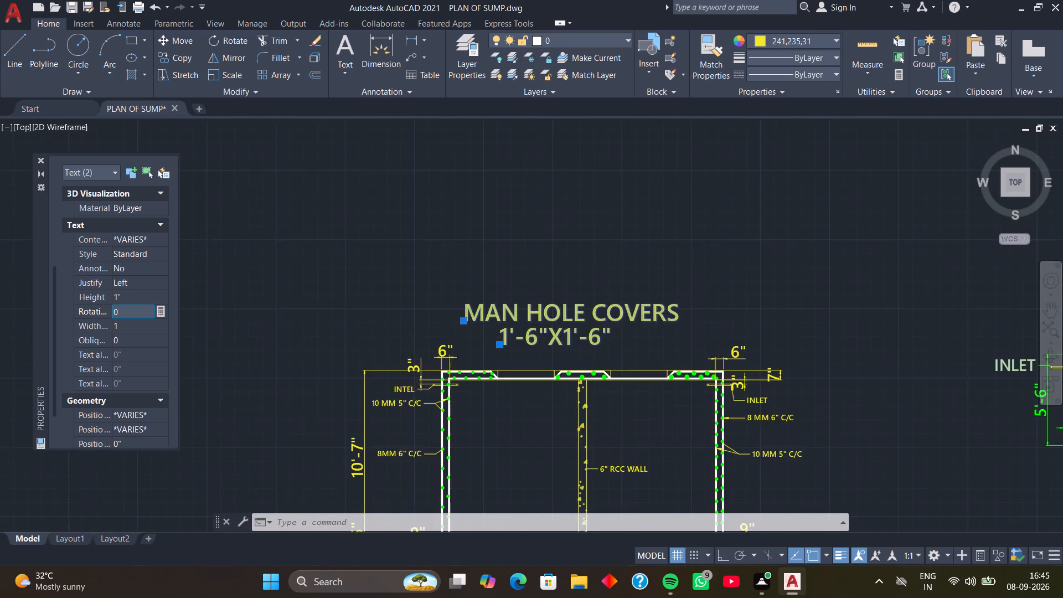
middle_click_drag(492, 346, 517, 256)
middle_click_drag(521, 247, 528, 236)
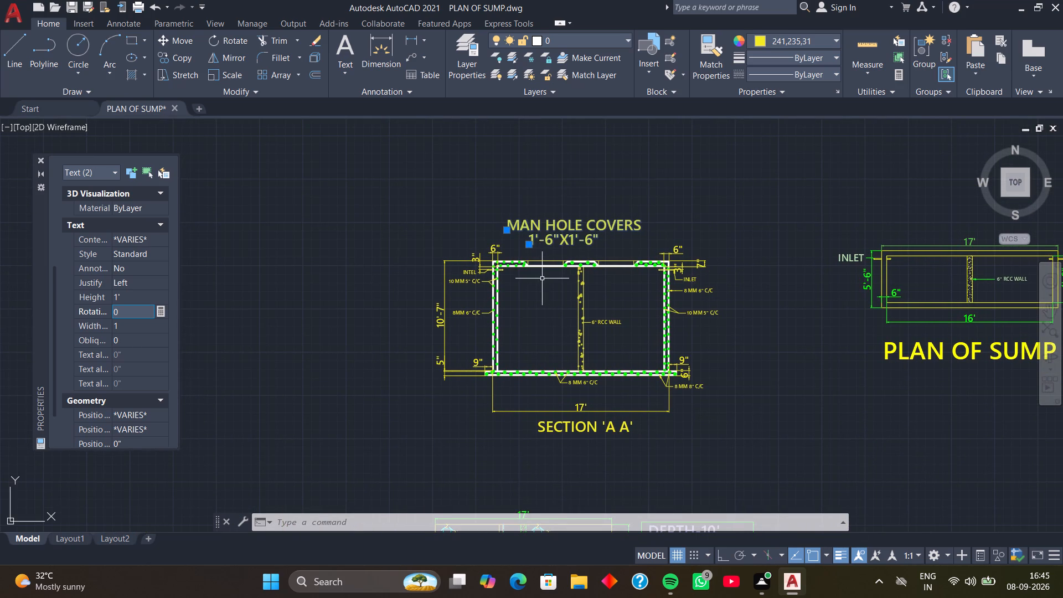
key("Escape")
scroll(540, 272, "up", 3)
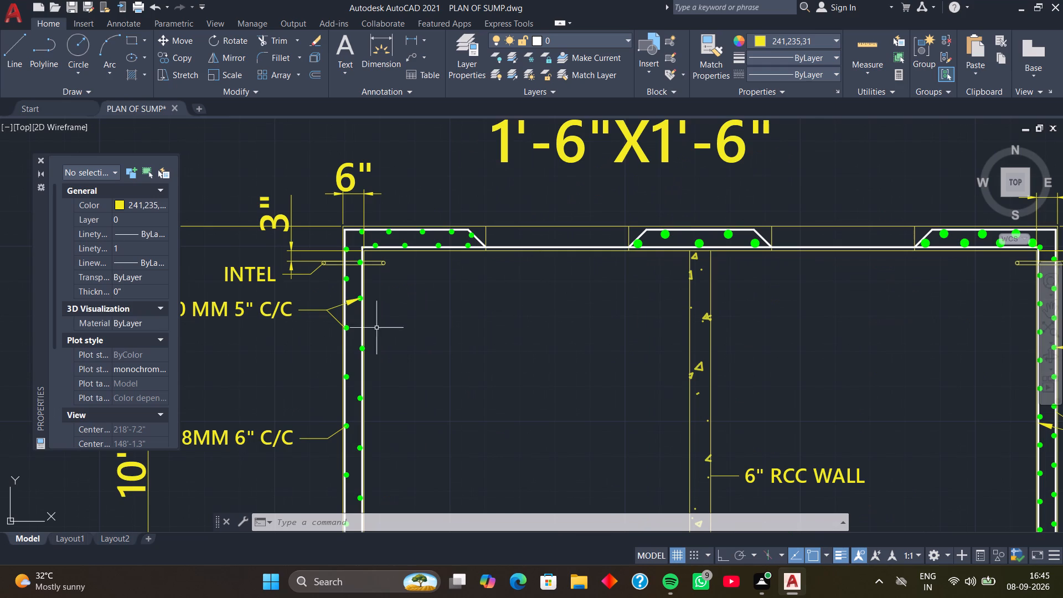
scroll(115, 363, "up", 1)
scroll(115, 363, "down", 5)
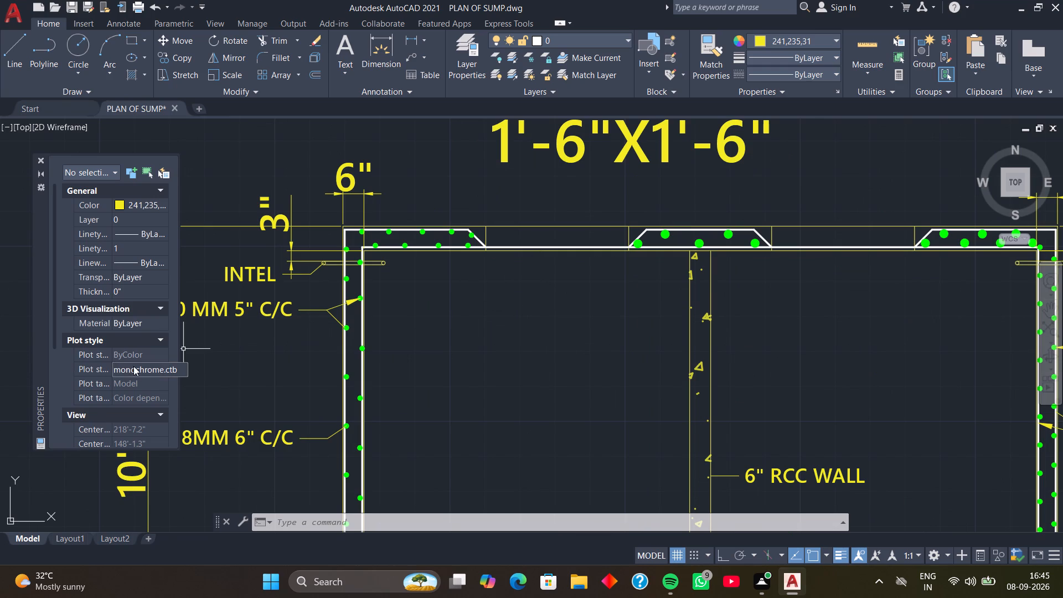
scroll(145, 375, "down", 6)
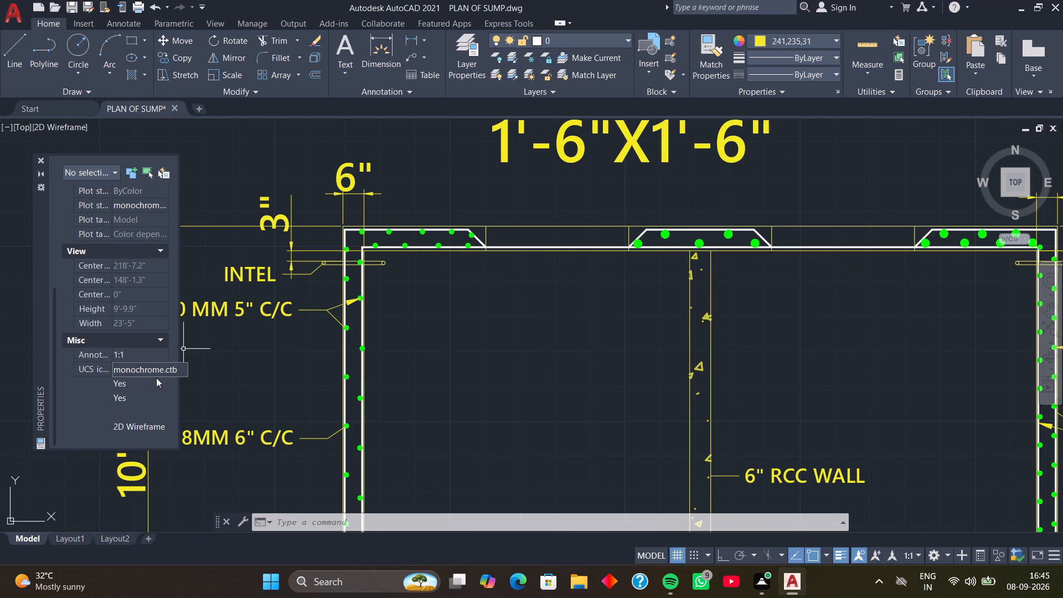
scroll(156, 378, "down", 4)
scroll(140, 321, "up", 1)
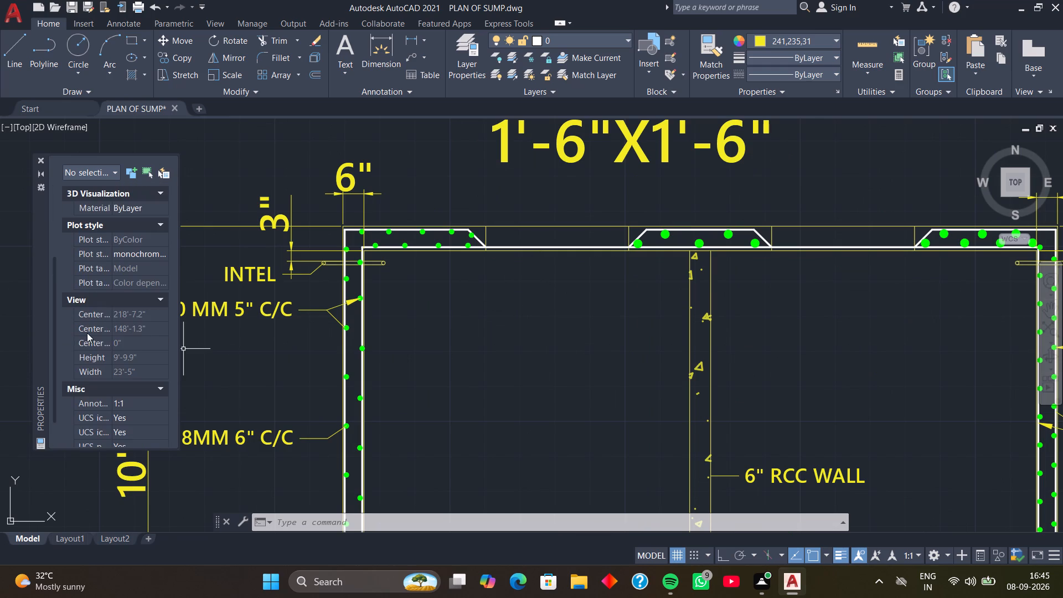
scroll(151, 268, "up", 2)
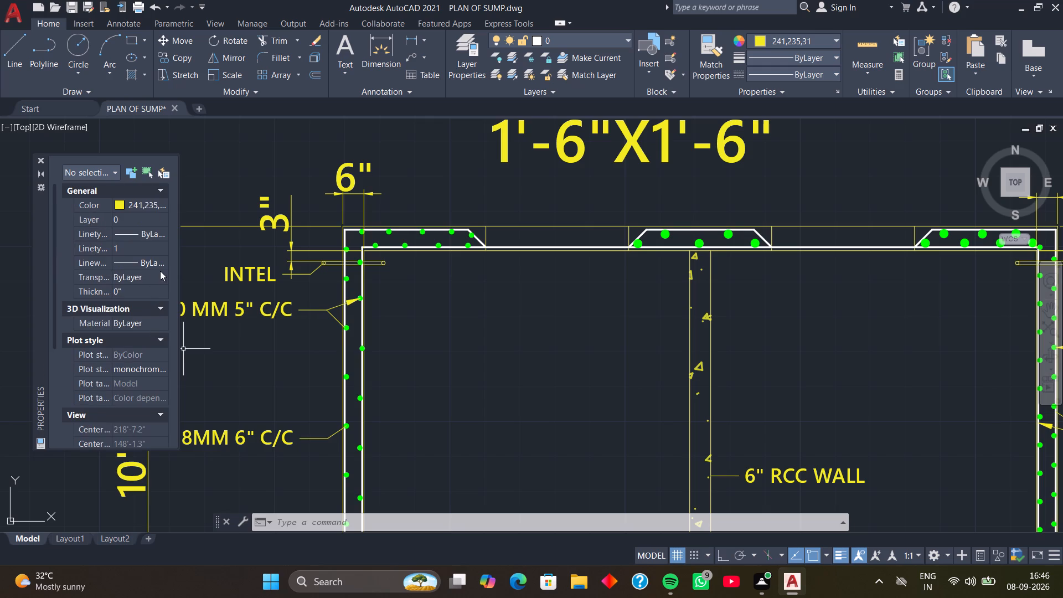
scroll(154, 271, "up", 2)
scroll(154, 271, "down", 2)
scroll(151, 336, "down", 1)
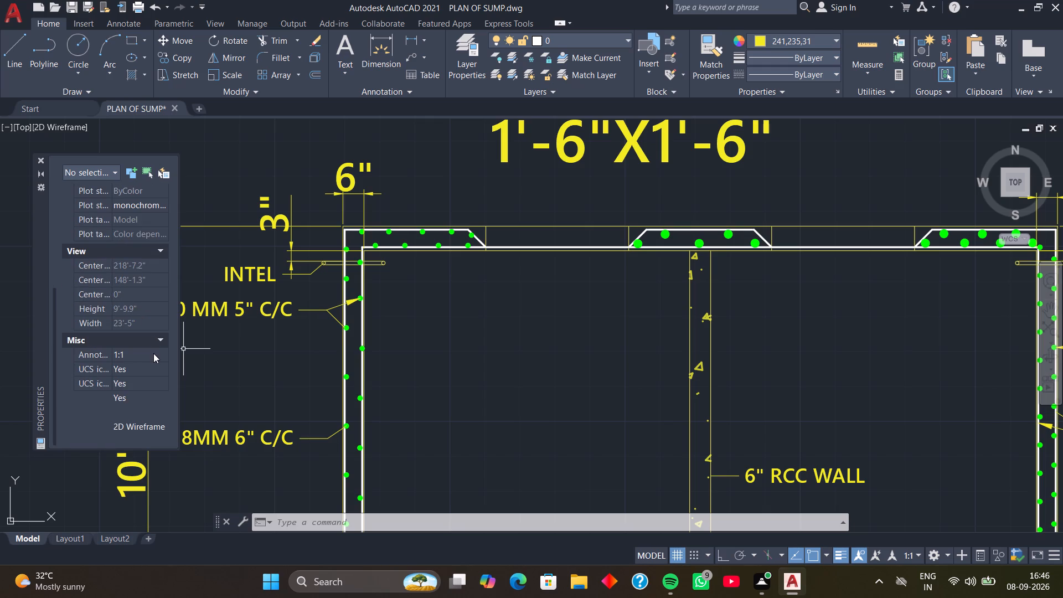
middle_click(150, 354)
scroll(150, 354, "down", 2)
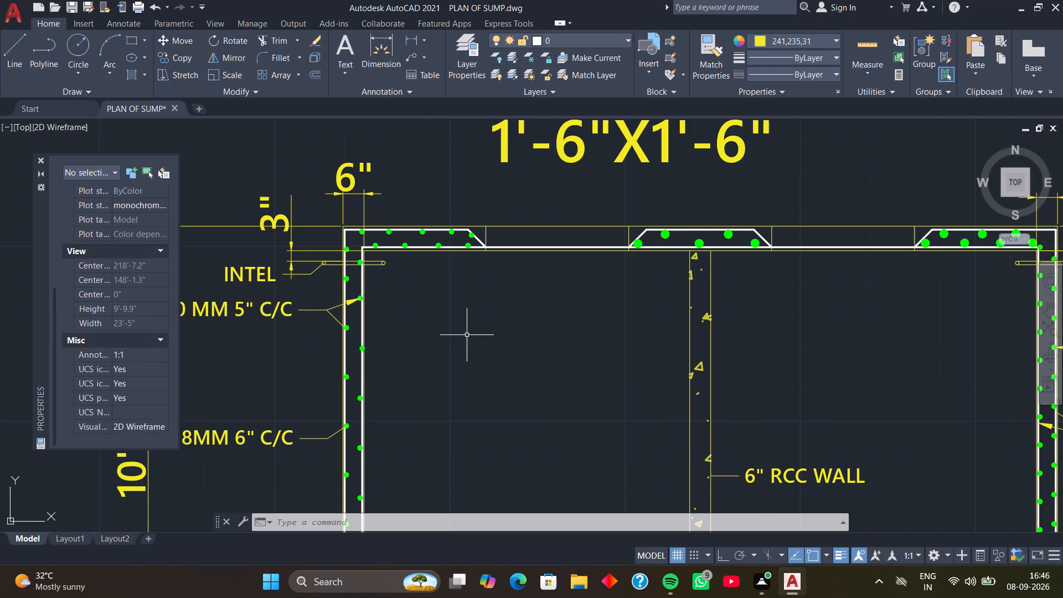
Draw a slanted pointer line from the lower slab line in the left manhole opening up to just below the 1'-6"X1'-6" text.
scroll(470, 333, "up", 1)
scroll(470, 333, "down", 2)
middle_click_drag(480, 360, 476, 374)
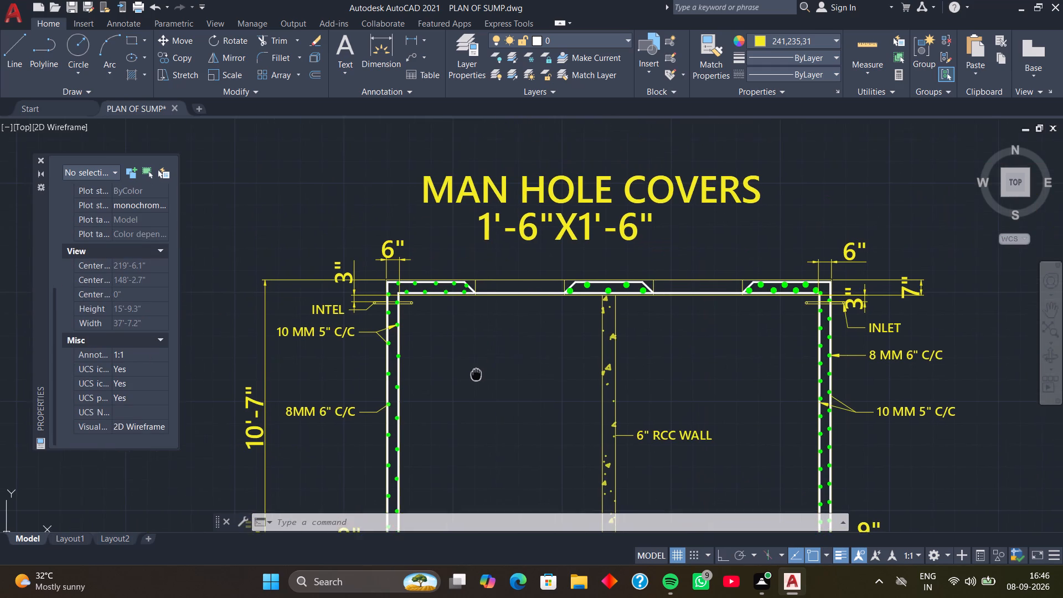
middle_click_drag(476, 374, 476, 375)
middle_click_drag(476, 375, 454, 382)
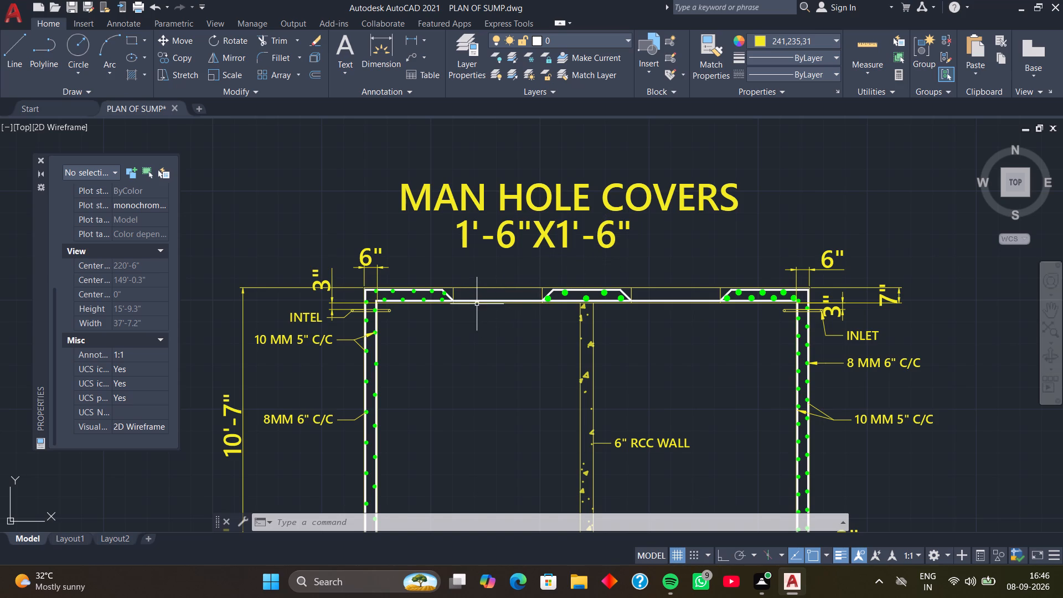
type("L")
key("space")
scroll(474, 300, "up", 3)
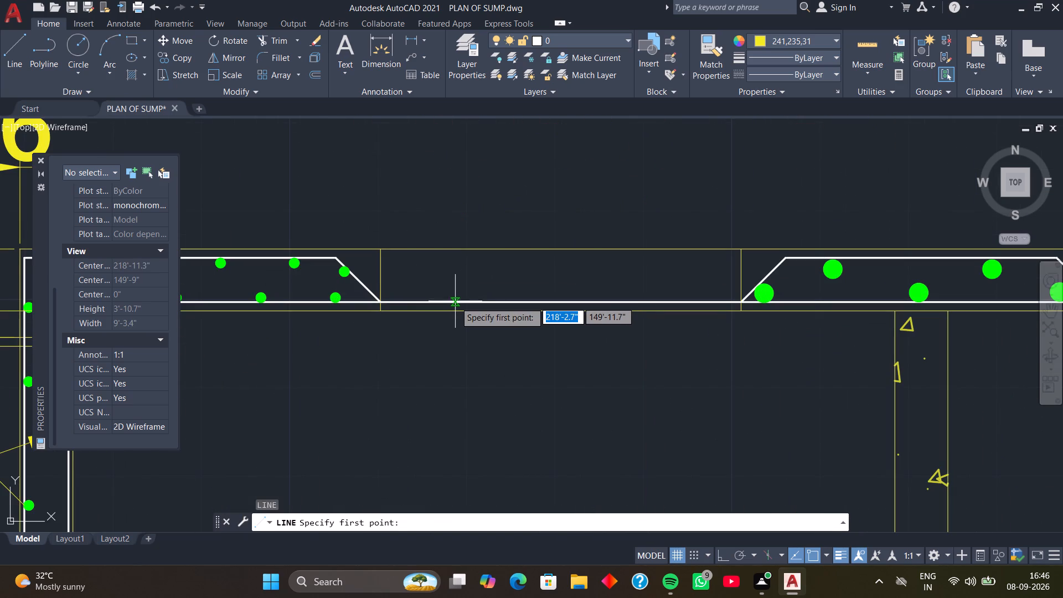
left_click(455, 302)
scroll(561, 157, "down", 2)
middle_click_drag(561, 157, 536, 214)
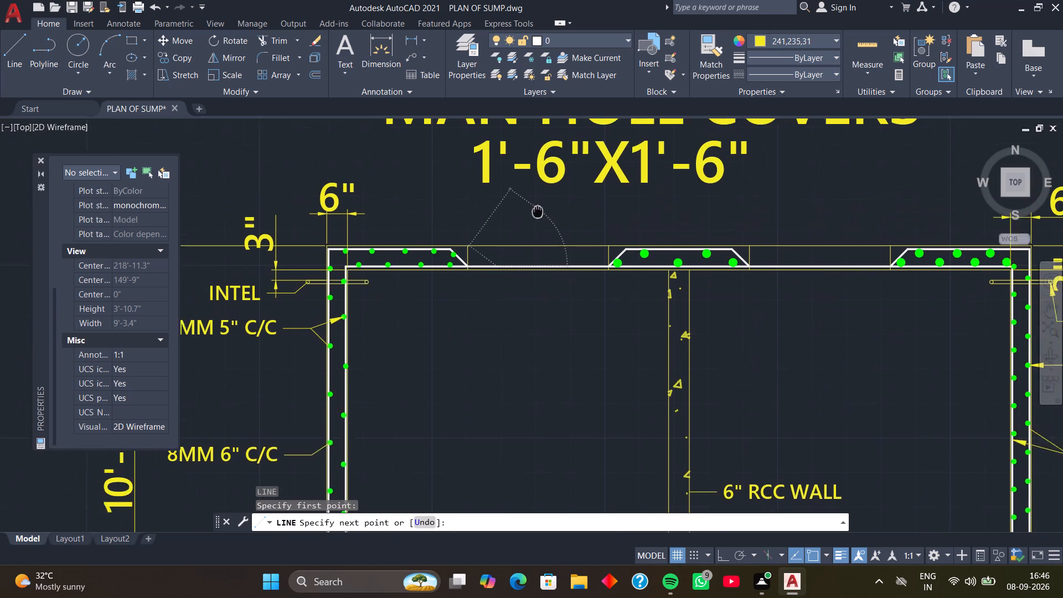
middle_click_drag(536, 214, 534, 223)
left_click(534, 202)
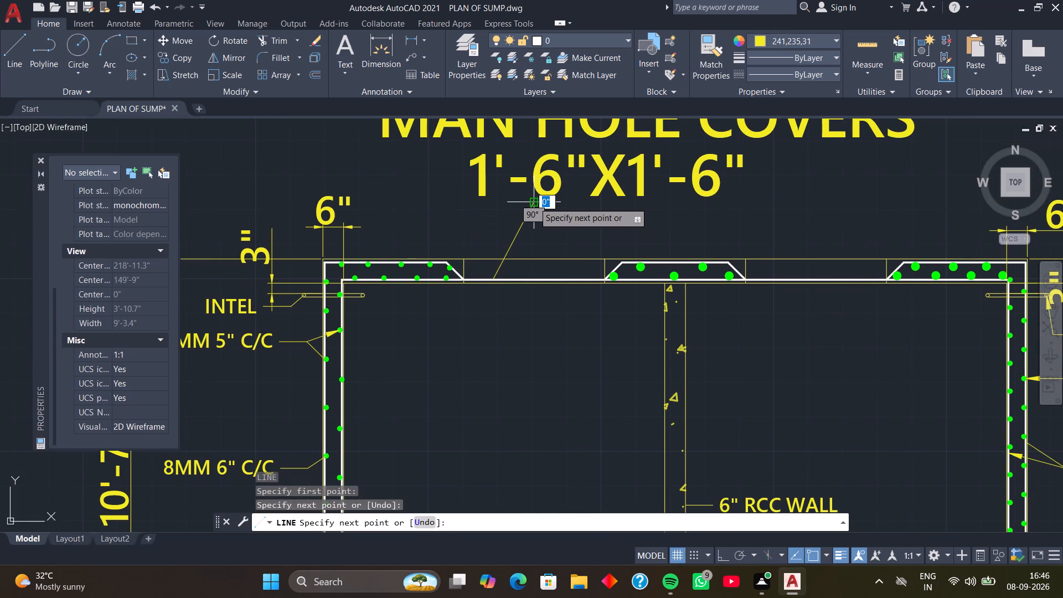
key("space")
Draw a slanted pointer line about 3'-3" long from the lower slab line in the right manhole opening up to just below the 1'-6"X1'-6" text.
key("space")
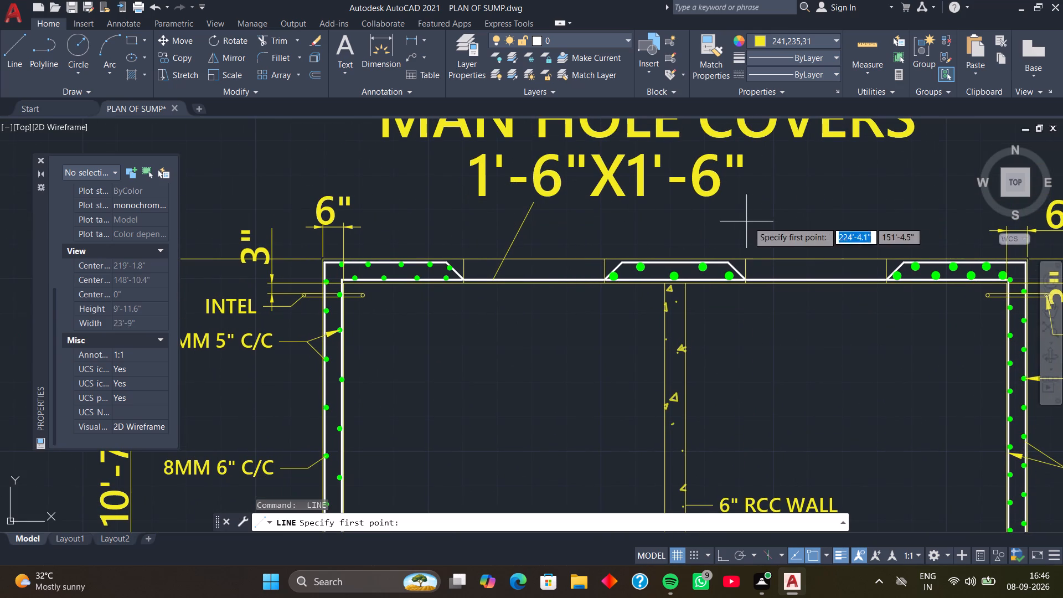
left_click(806, 278)
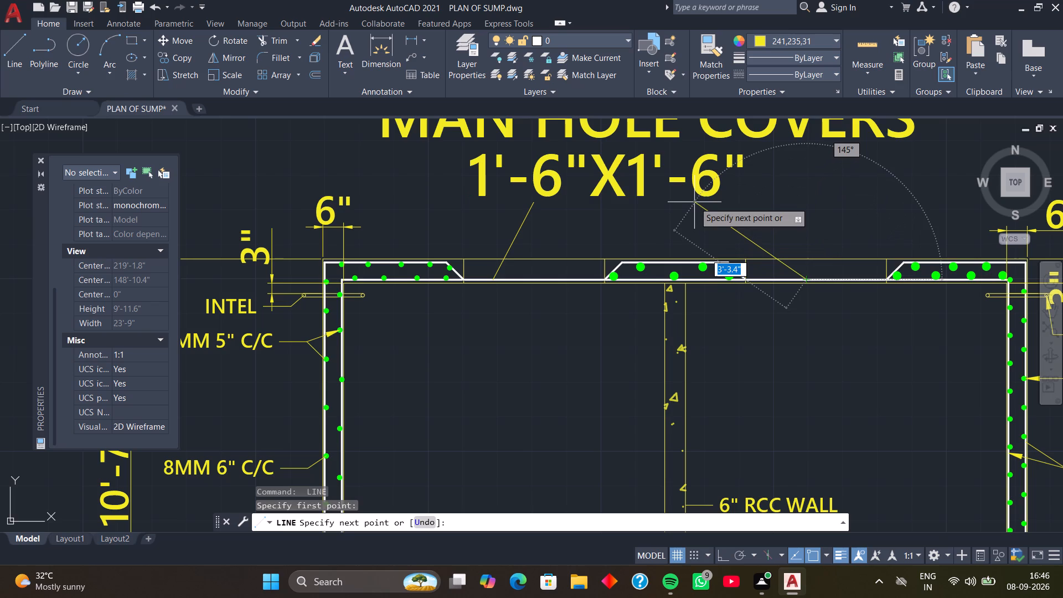
left_click(694, 202)
key("space")
Review section A A with its manhole cover note and pointer lines alongside the other sump drawings.
scroll(664, 205, "down", 3)
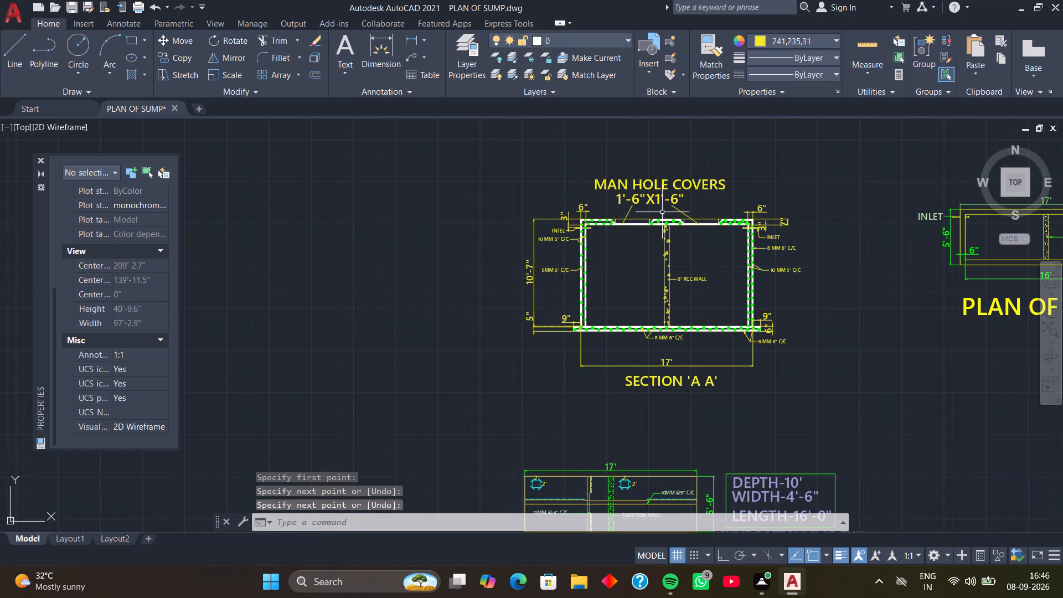
middle_click(658, 213)
middle_click(658, 213)
scroll(658, 213, "down", 2)
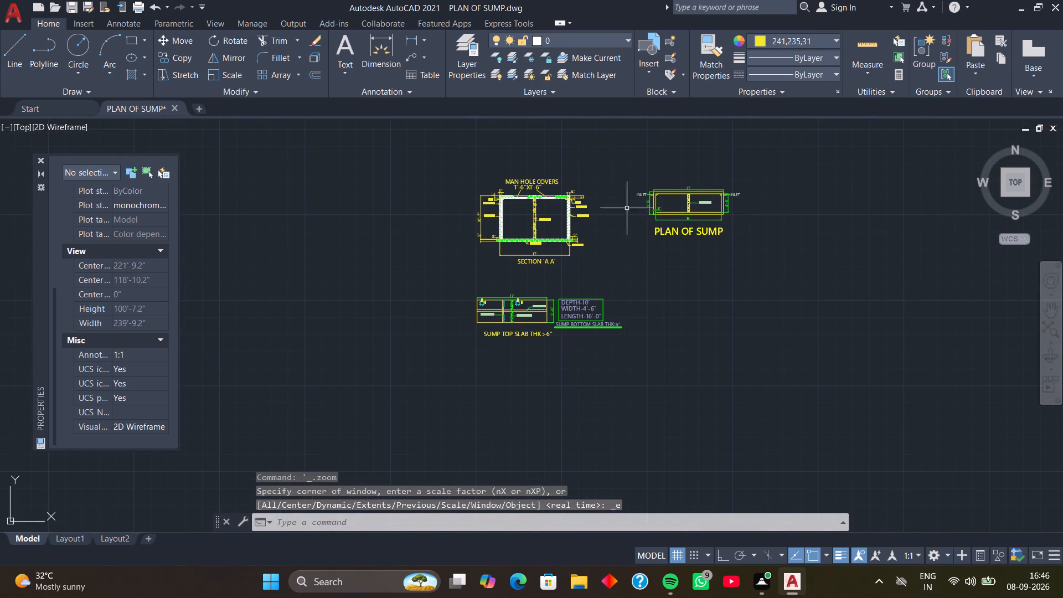
middle_click_drag(553, 196, 587, 199)
middle_click(598, 212)
scroll(595, 213, "up", 4)
middle_click_drag(562, 194, 643, 274)
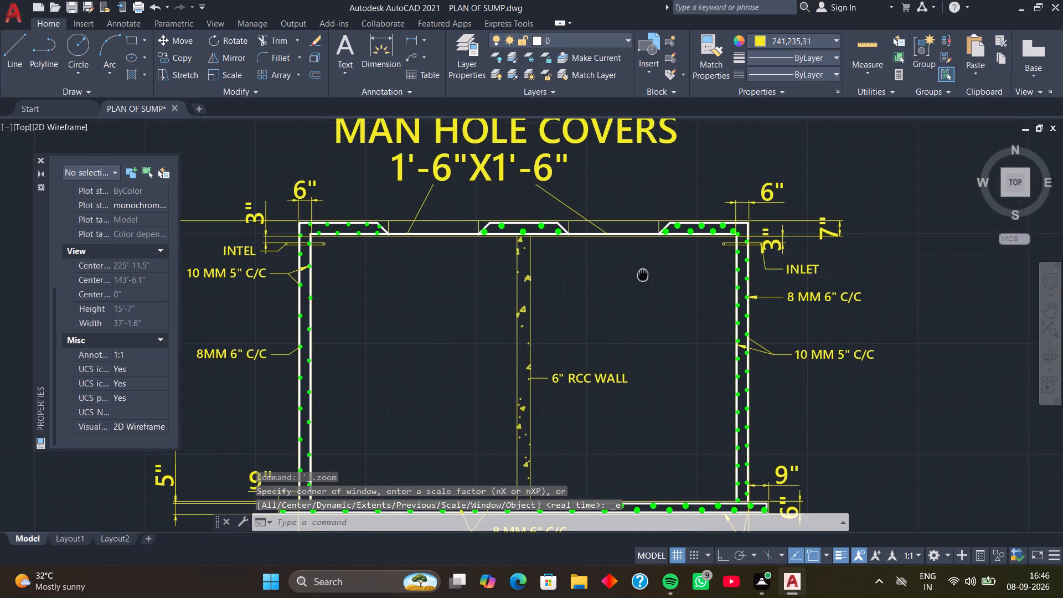
middle_click_drag(510, 203, 548, 209)
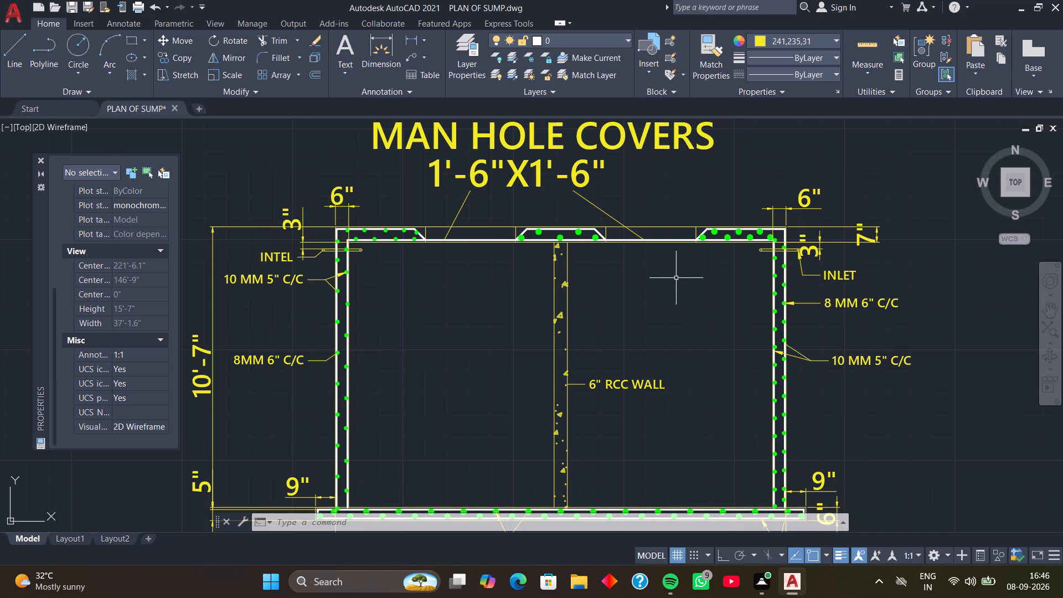
scroll(693, 296, "down", 2)
middle_click_drag(688, 323, 611, 267)
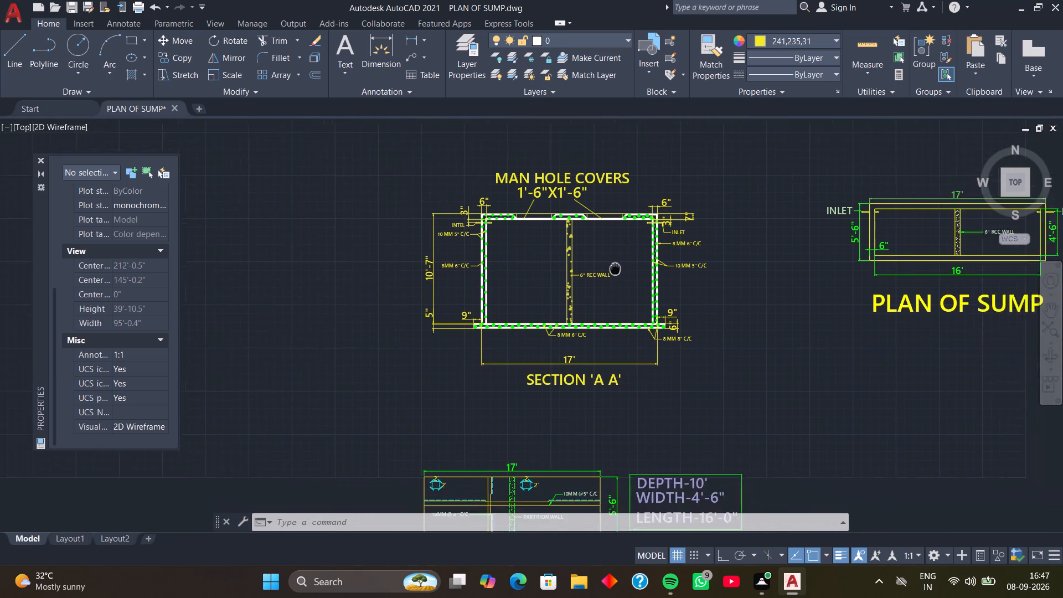
middle_click_drag(611, 267, 565, 266)
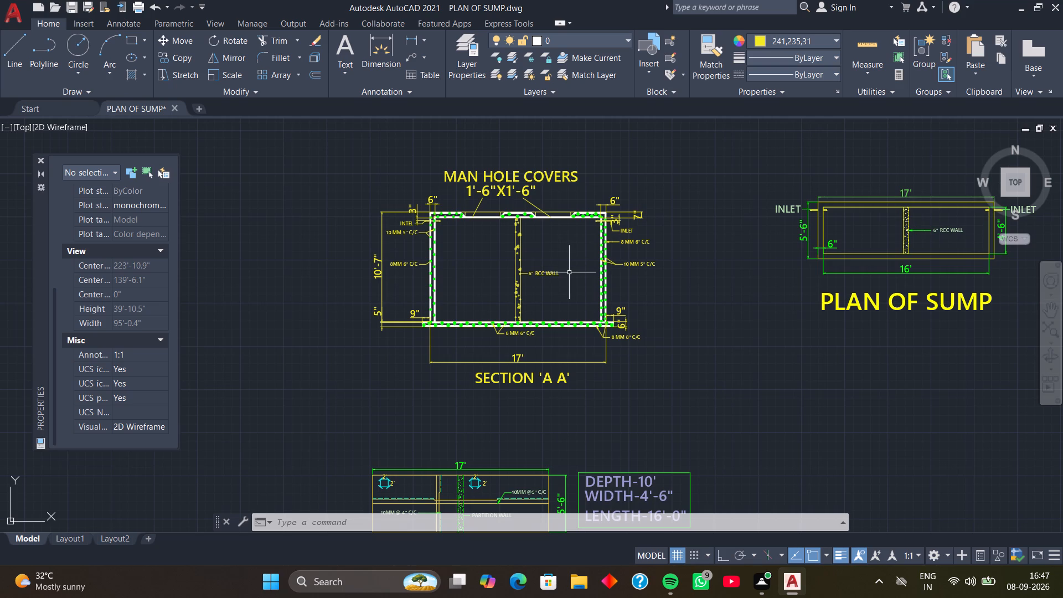
scroll(622, 277, "up", 3)
scroll(622, 277, "down", 2)
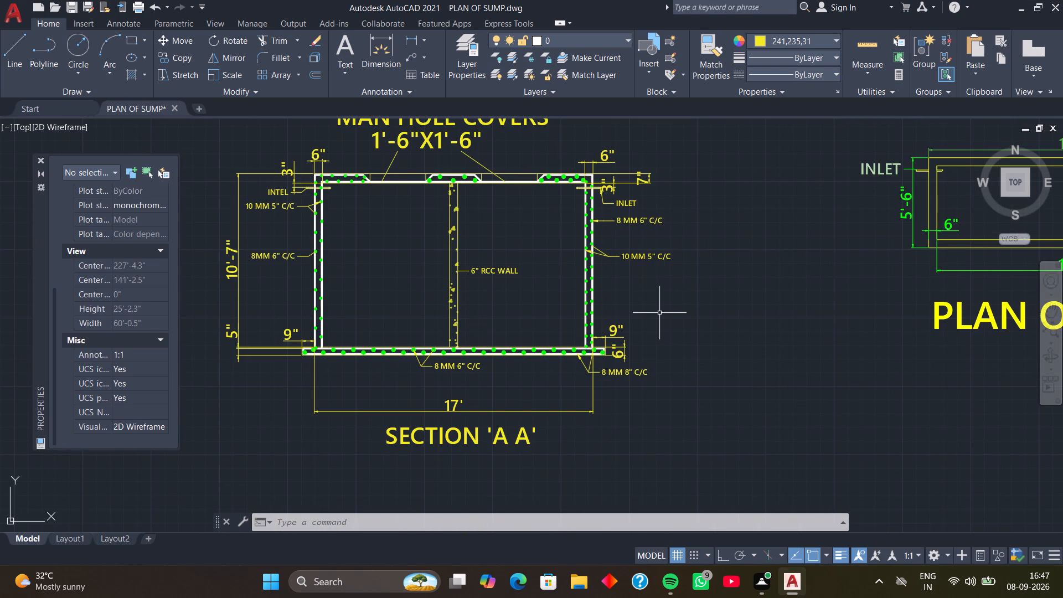
Move the 17' overall width dimension line below section A A up about 1'-6", closer to the bottom slab.
middle_click_drag(658, 315, 669, 275)
middle_click_drag(655, 302, 703, 268)
middle_click_drag(581, 336, 596, 334)
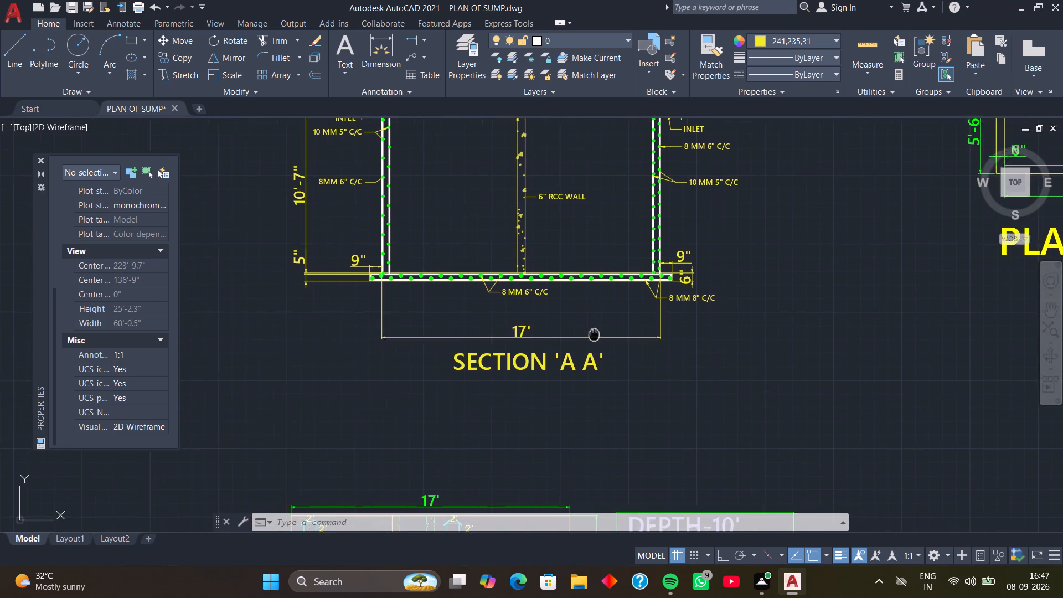
middle_click_drag(596, 334, 670, 288)
scroll(653, 277, "up", 1)
left_click(567, 293)
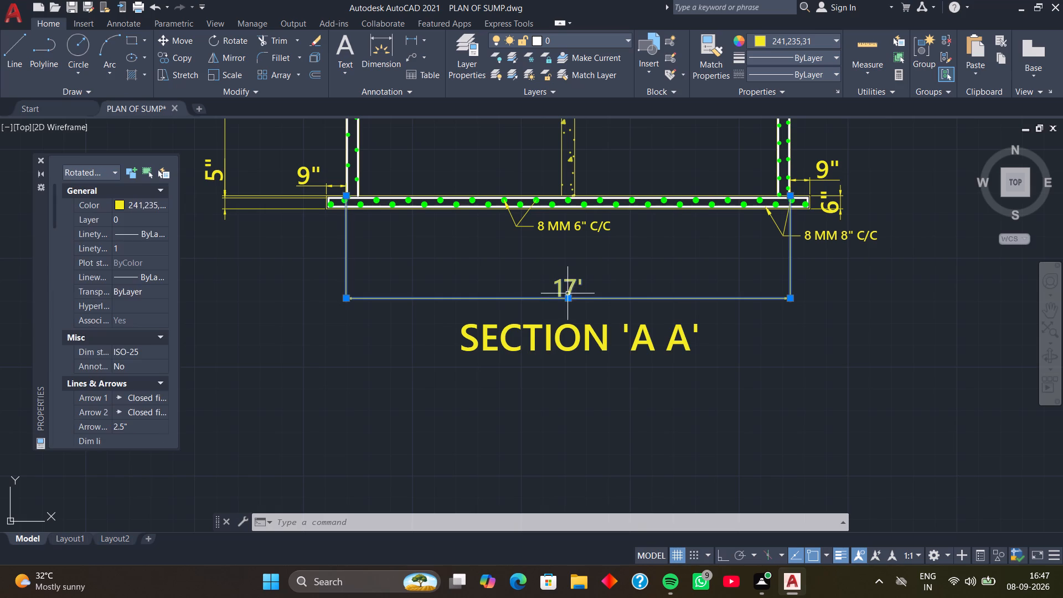
left_click(565, 301)
left_click(565, 258)
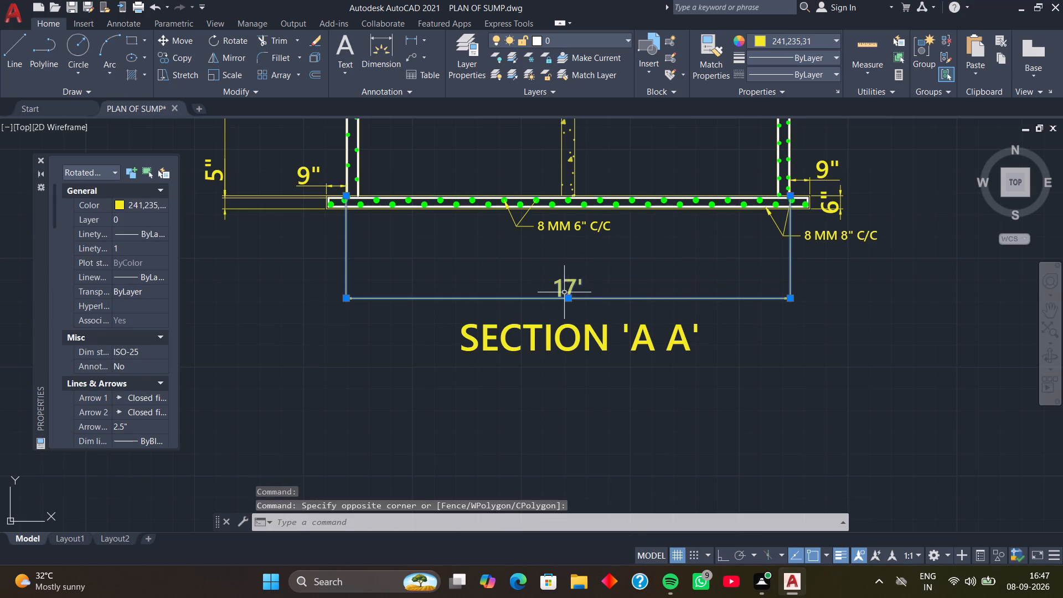
left_click(567, 296)
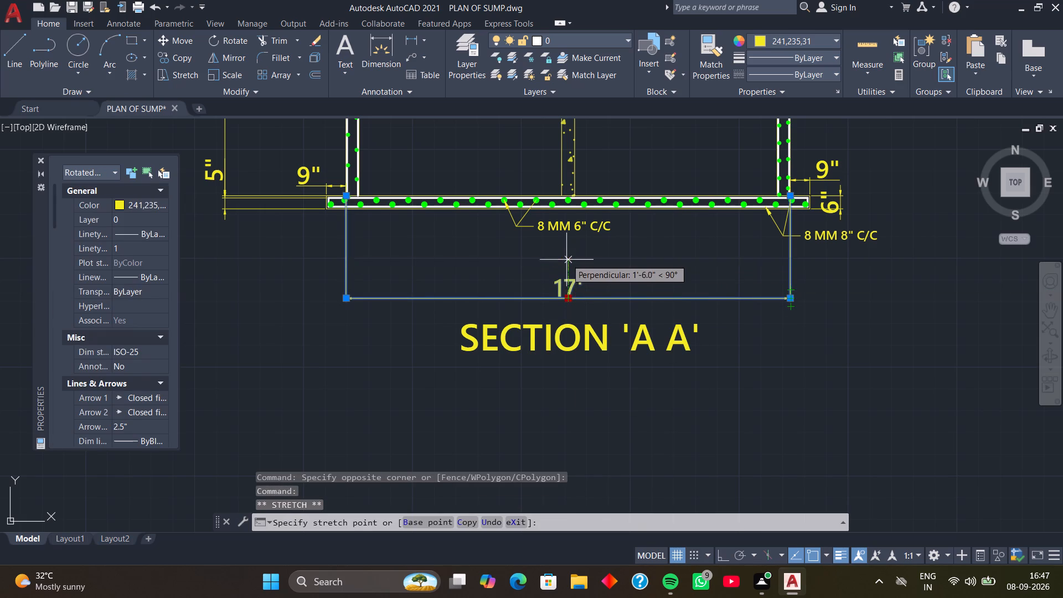
left_click(566, 260)
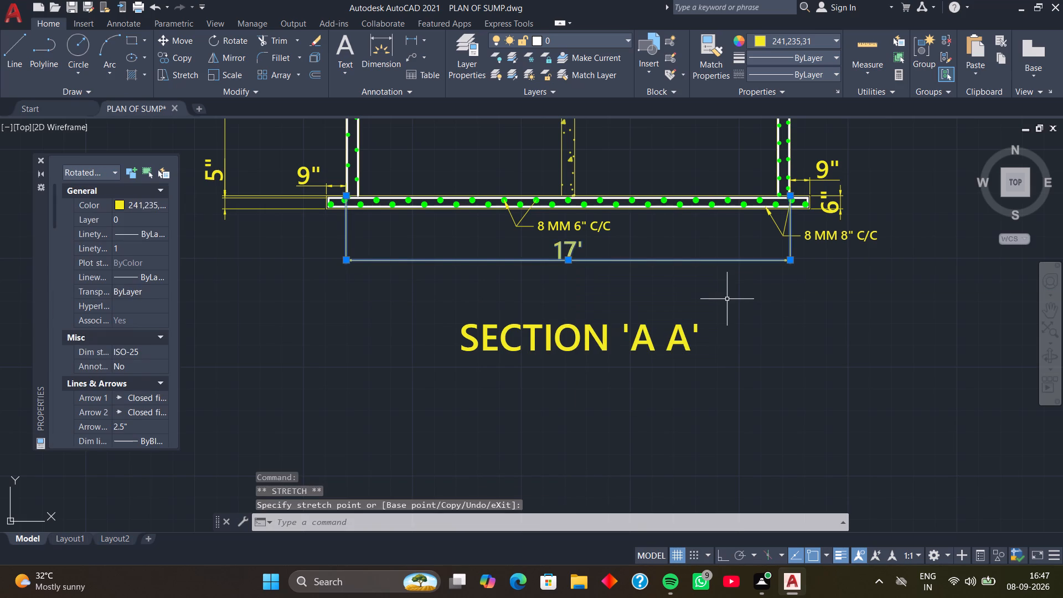
left_click(726, 300)
left_click(724, 300)
key("Escape")
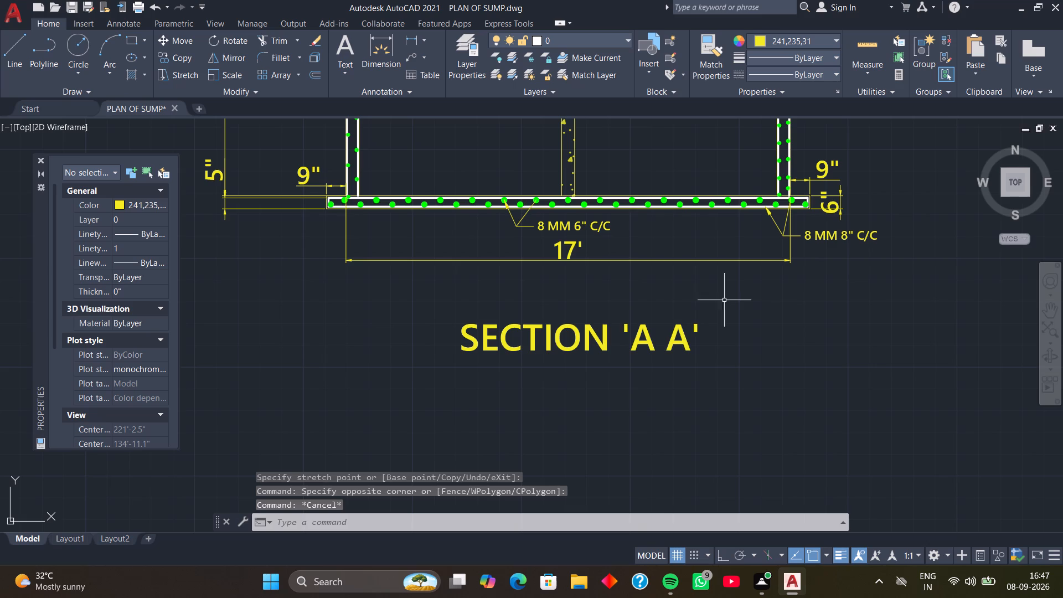
Move the SECTION 'A A' title up about 1'-8" and slightly left so it sits just beneath the 17' dimension.
left_click(682, 328)
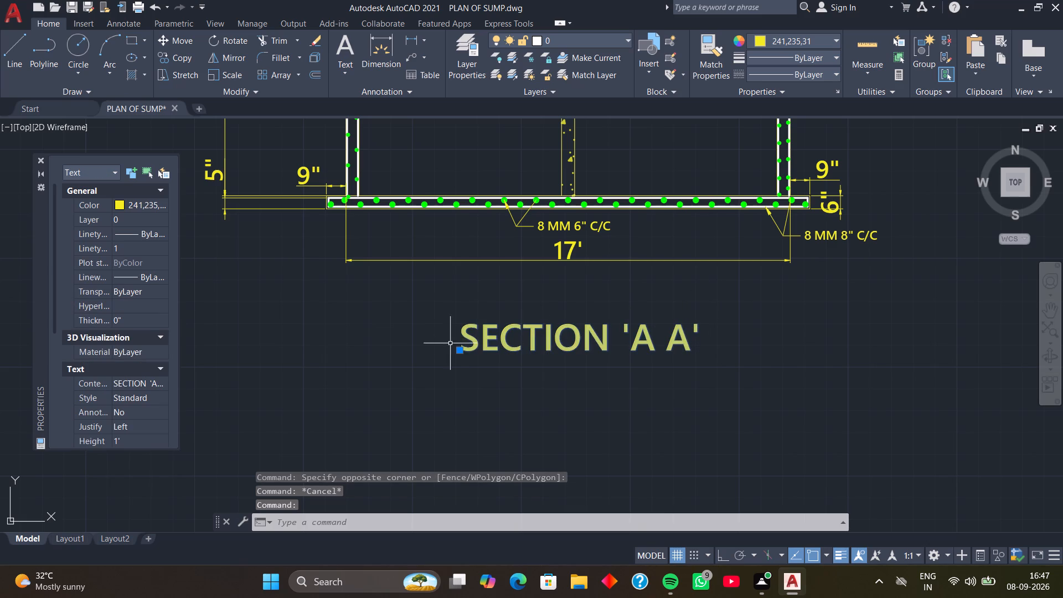
left_click(457, 351)
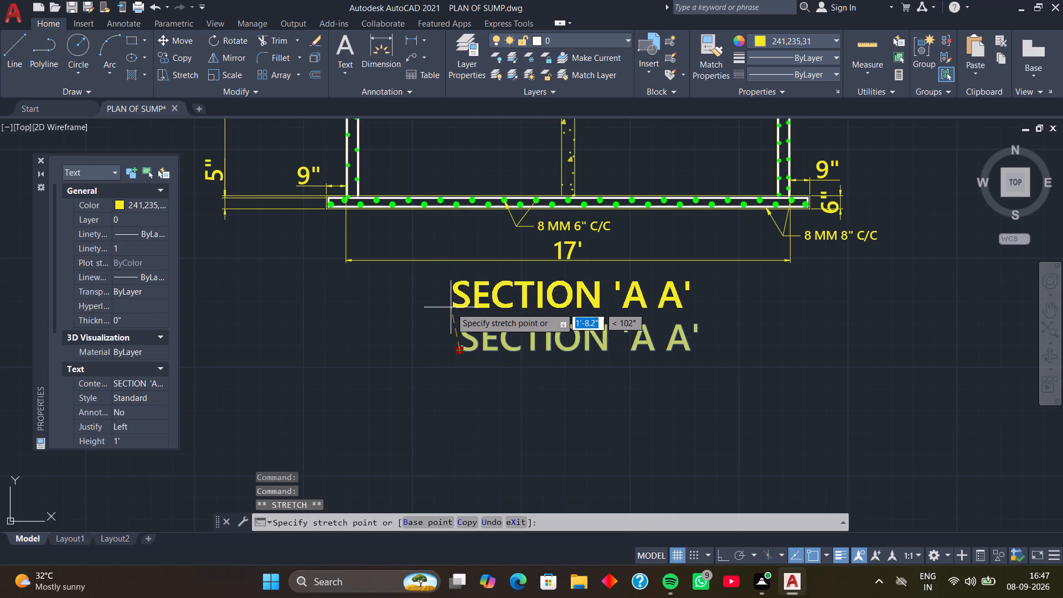
left_click(451, 307)
key("Escape")
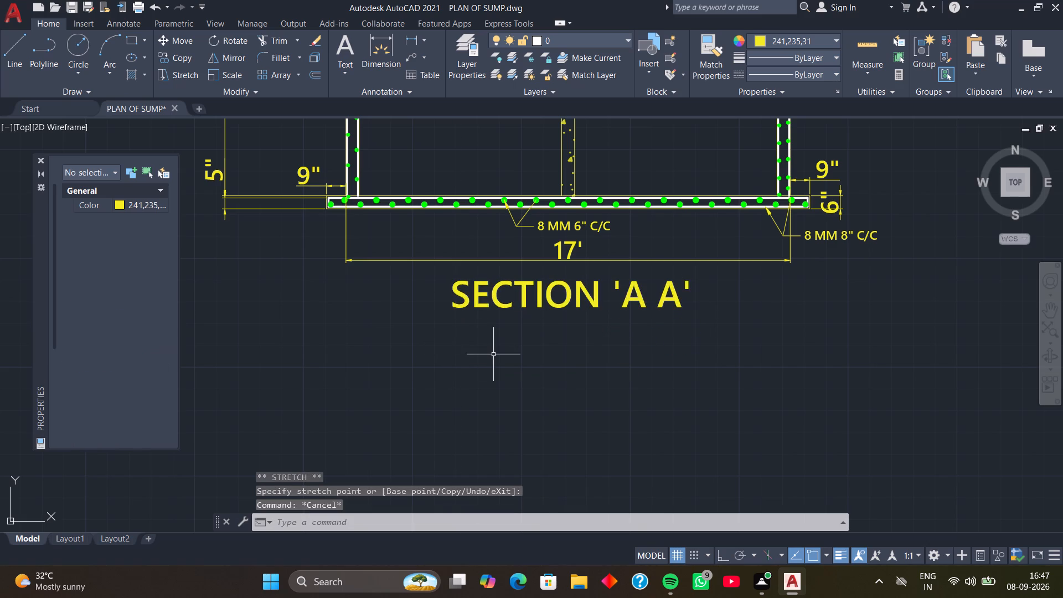
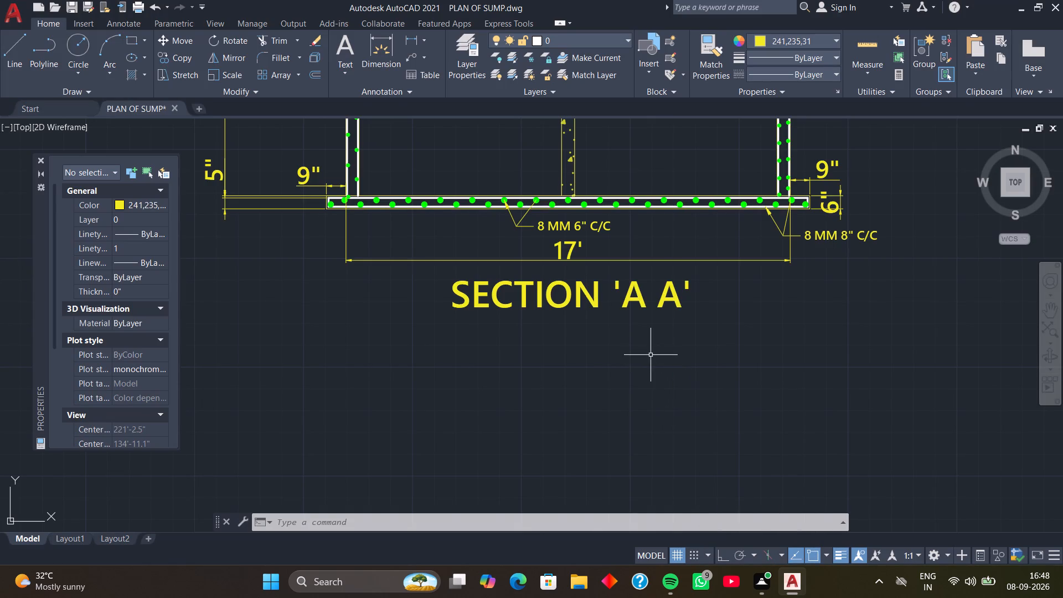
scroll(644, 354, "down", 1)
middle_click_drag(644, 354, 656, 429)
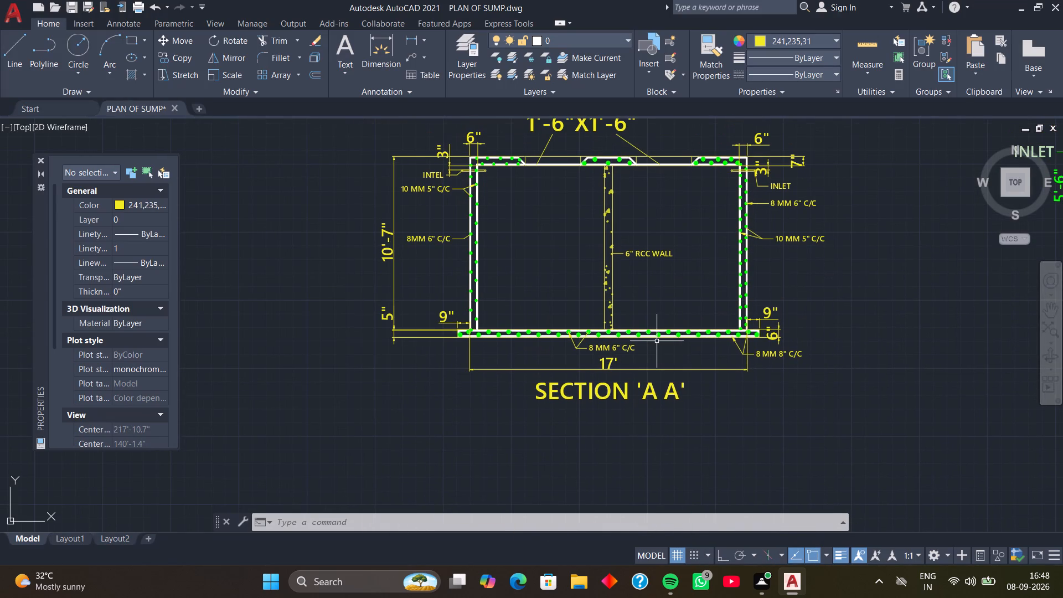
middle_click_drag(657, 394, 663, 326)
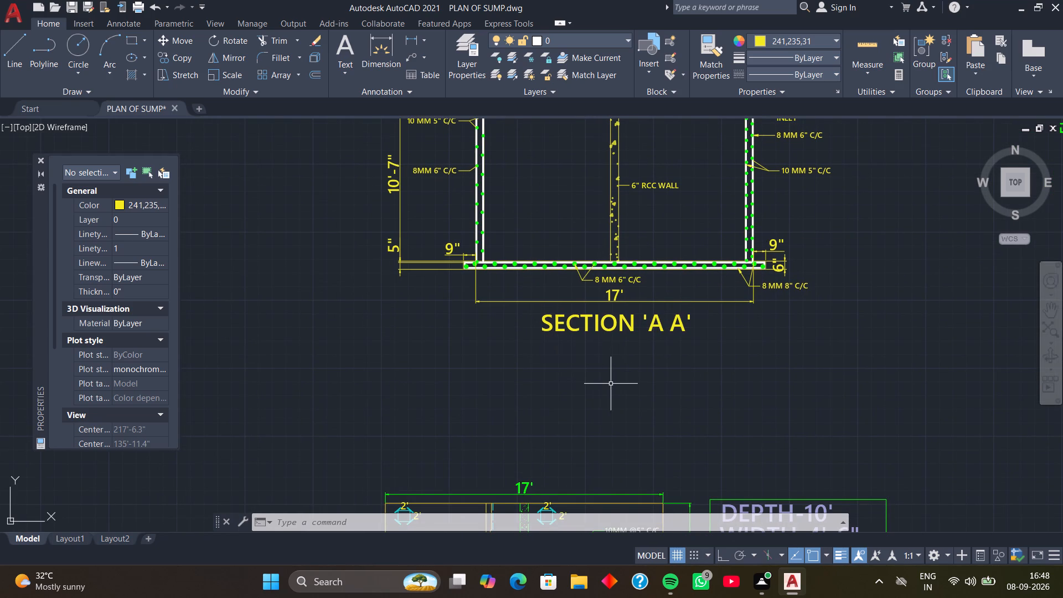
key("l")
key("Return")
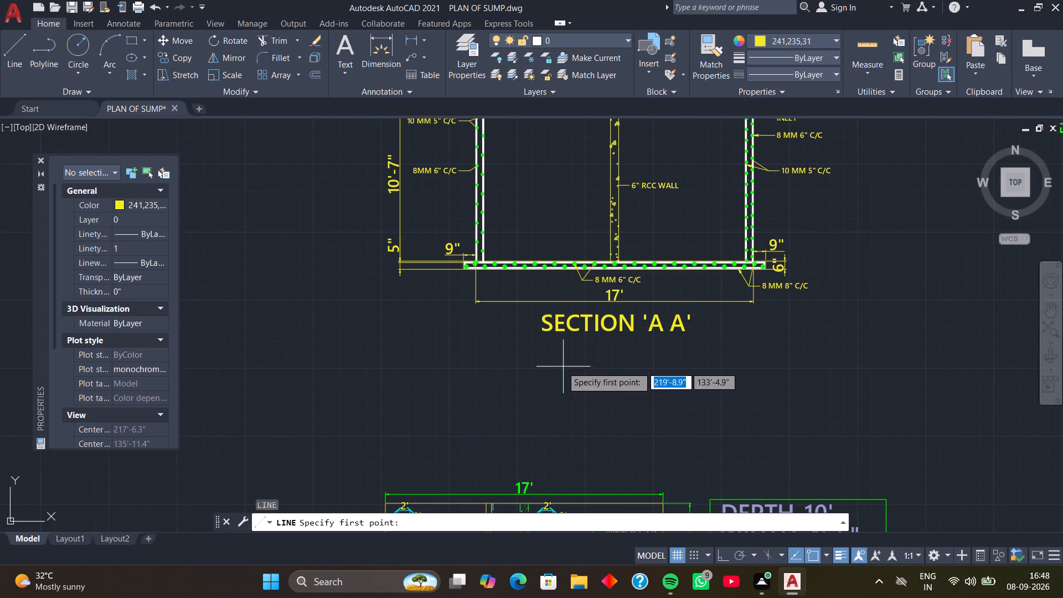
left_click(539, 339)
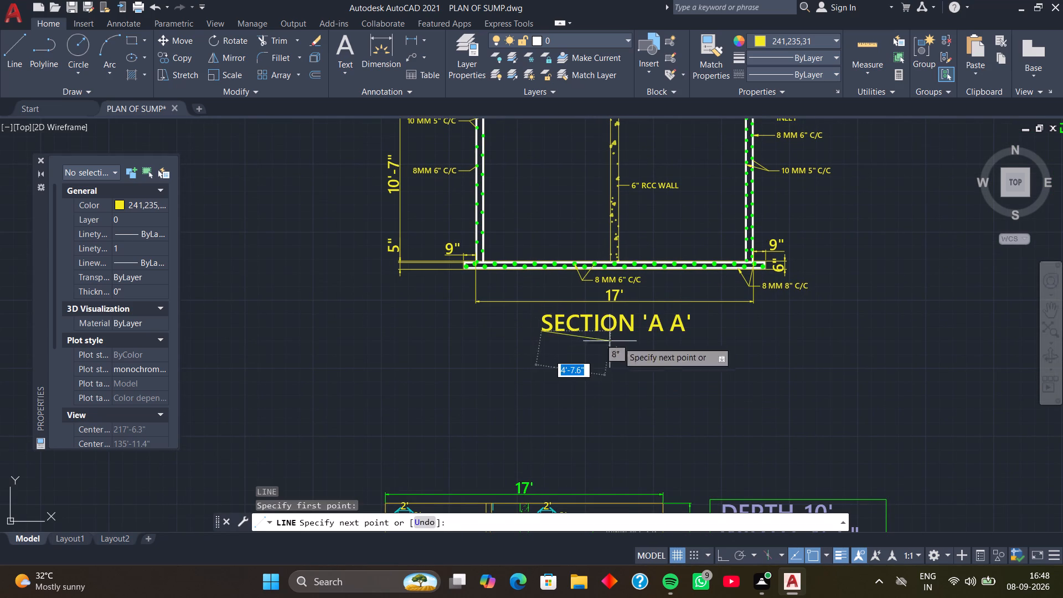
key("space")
Draw a straight horizontal underline about 9'-8" long just beneath the SECTION 'A A' title, with Ortho on.
type("L")
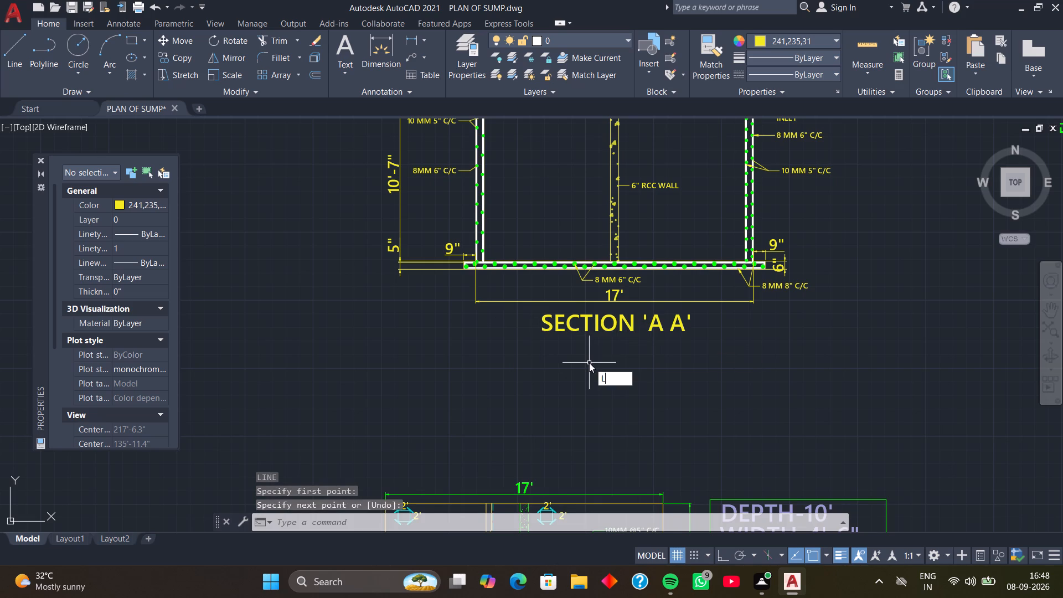
key("space")
left_click(534, 345)
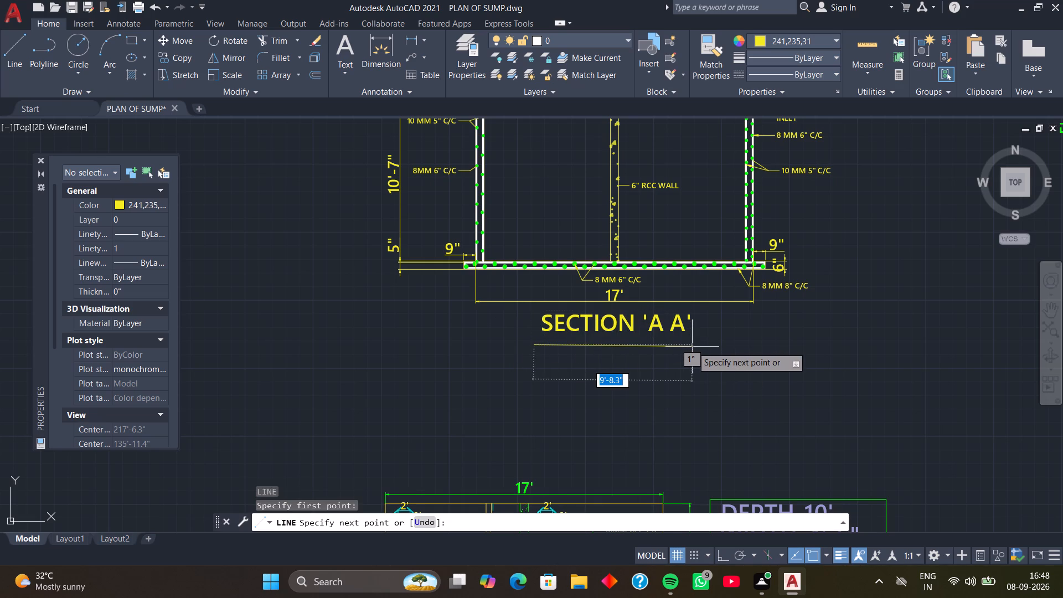
key("F8")
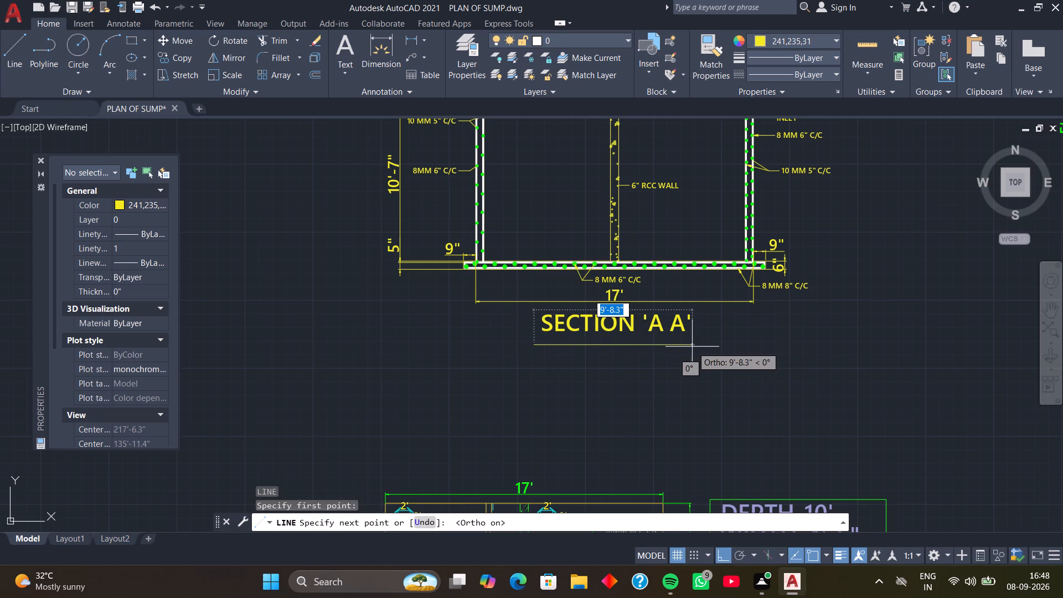
left_click(692, 347)
key("space")
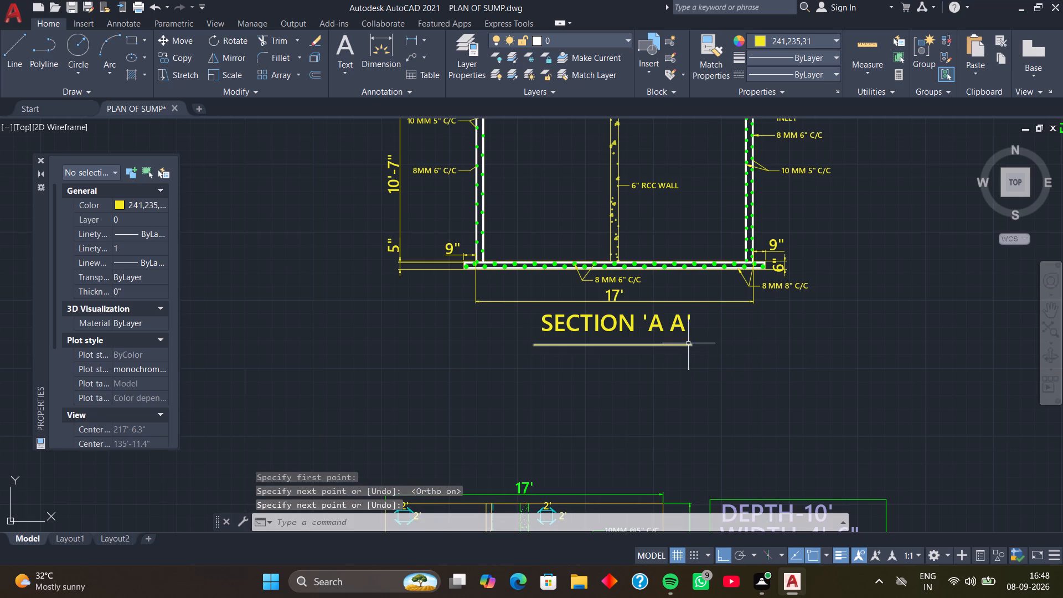
Set the lineweight of the SECTION 'A A' underline to 0.30 mm.
left_click(688, 346)
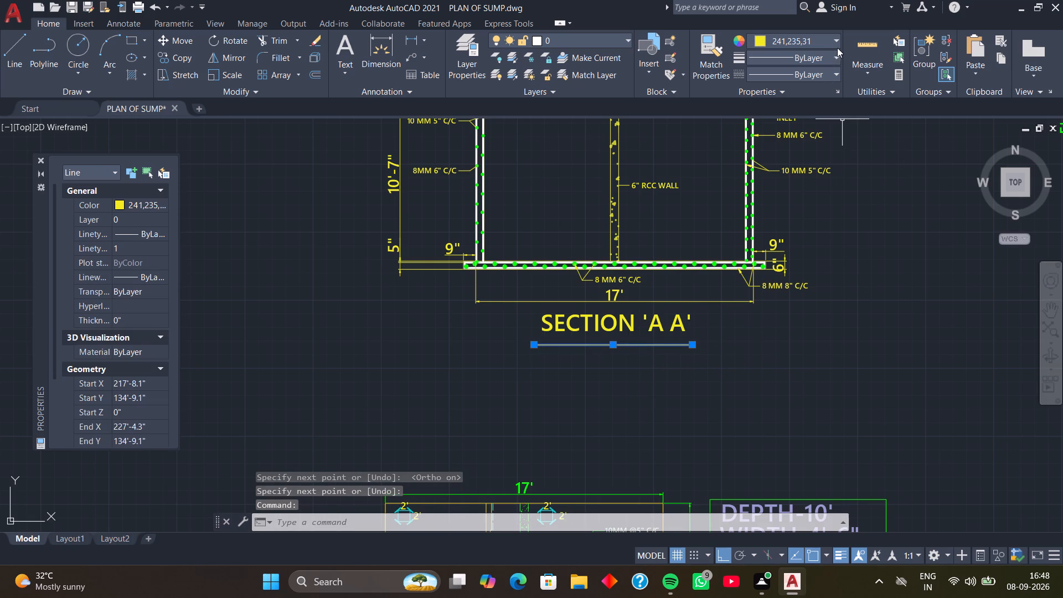
left_click(835, 54)
scroll(821, 128, "down", 3)
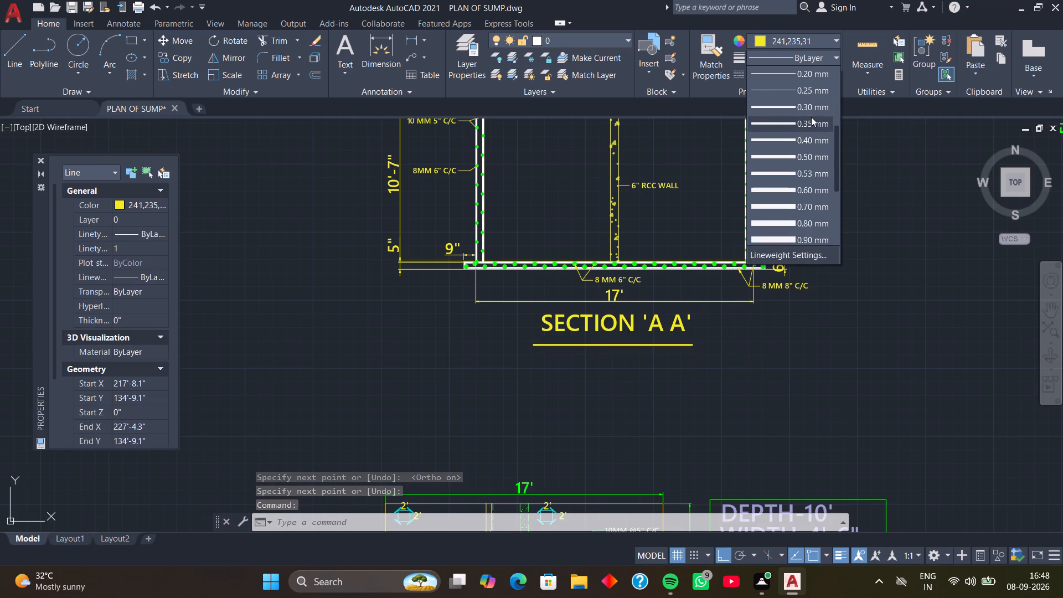
left_click(811, 109)
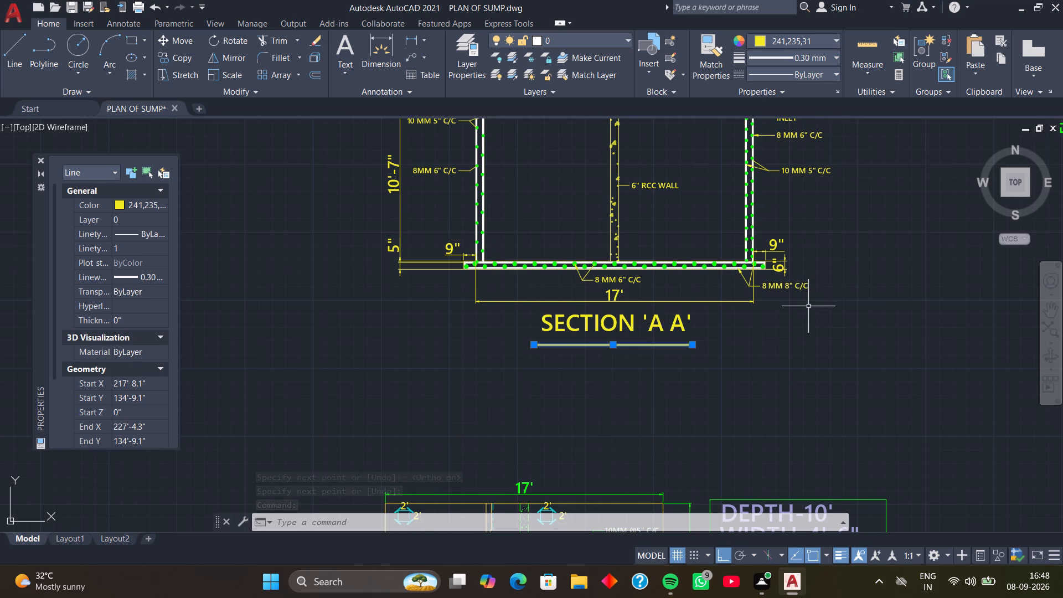
key("Escape")
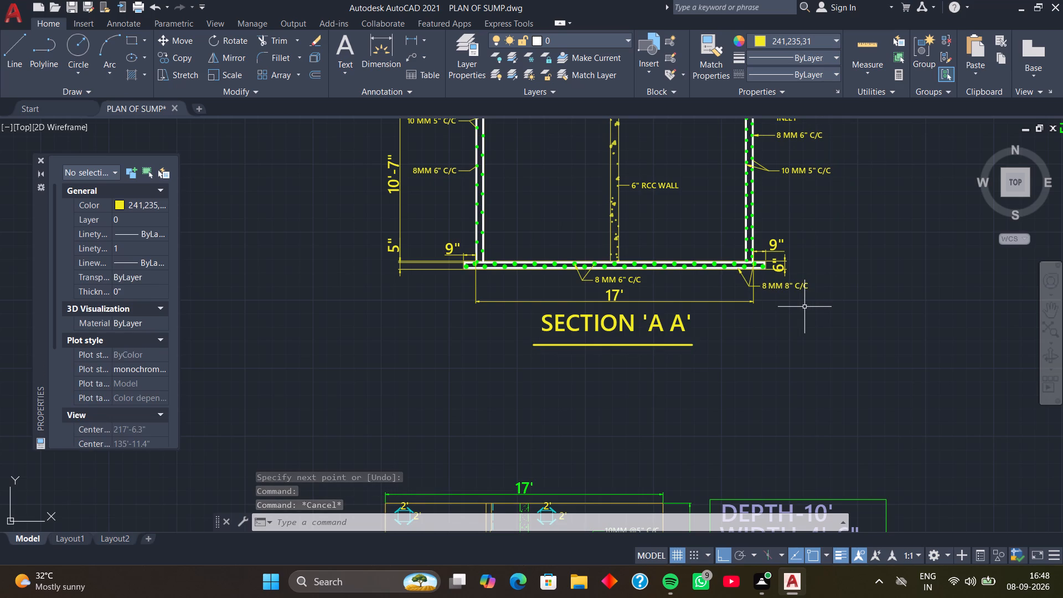
Draw a horizontal underline about 17' long just beneath the SUMP TOP SLAB THK :-6" title.
scroll(807, 323, "down", 1)
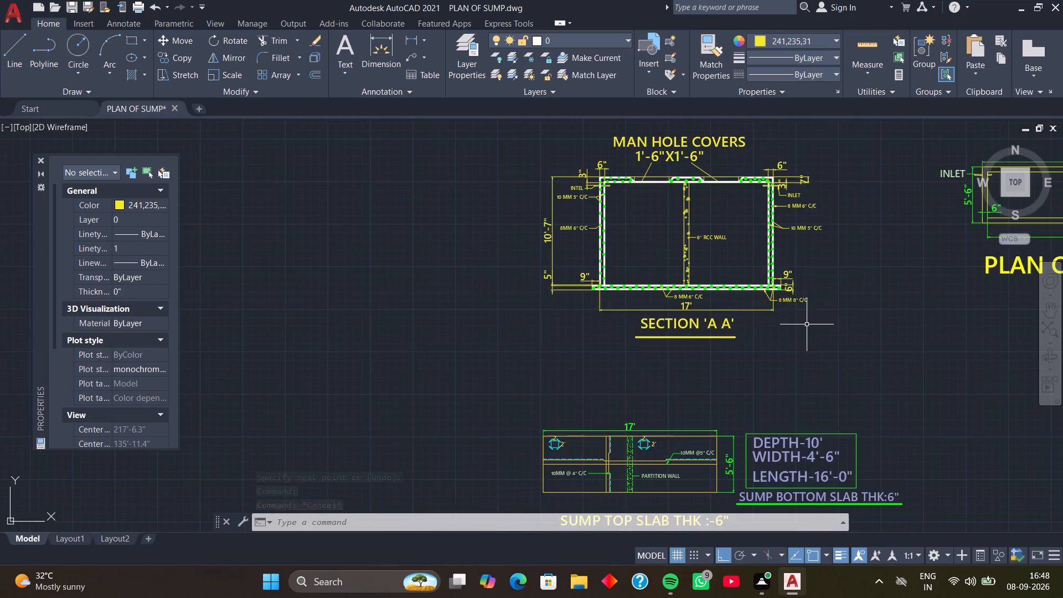
scroll(807, 324, "down", 1)
middle_click_drag(812, 358, 794, 271)
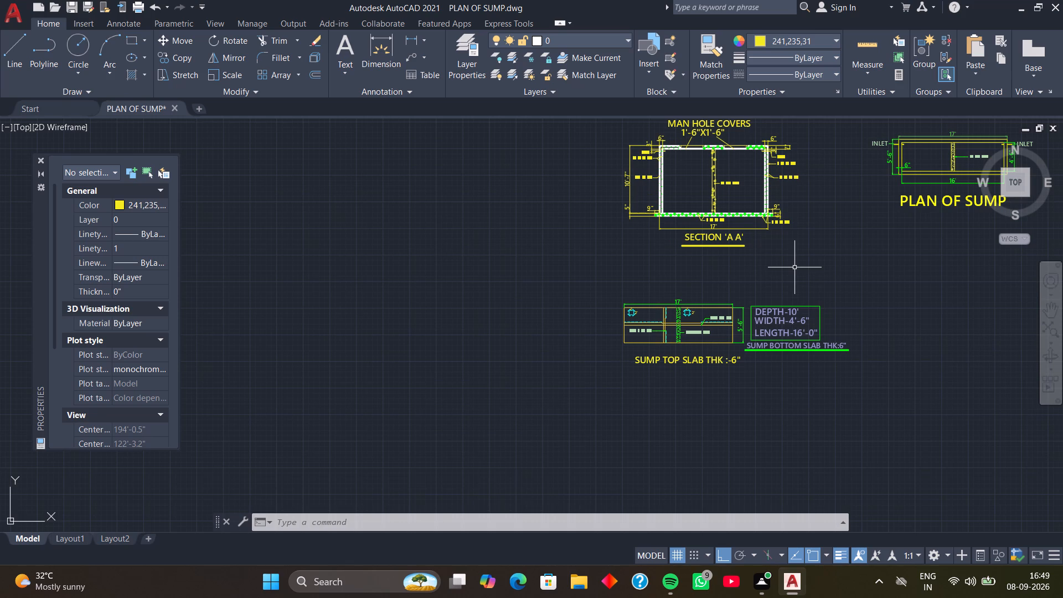
middle_click_drag(749, 389, 737, 344)
scroll(704, 337, "up", 1)
middle_click_drag(704, 337, 709, 301)
middle_click(672, 304)
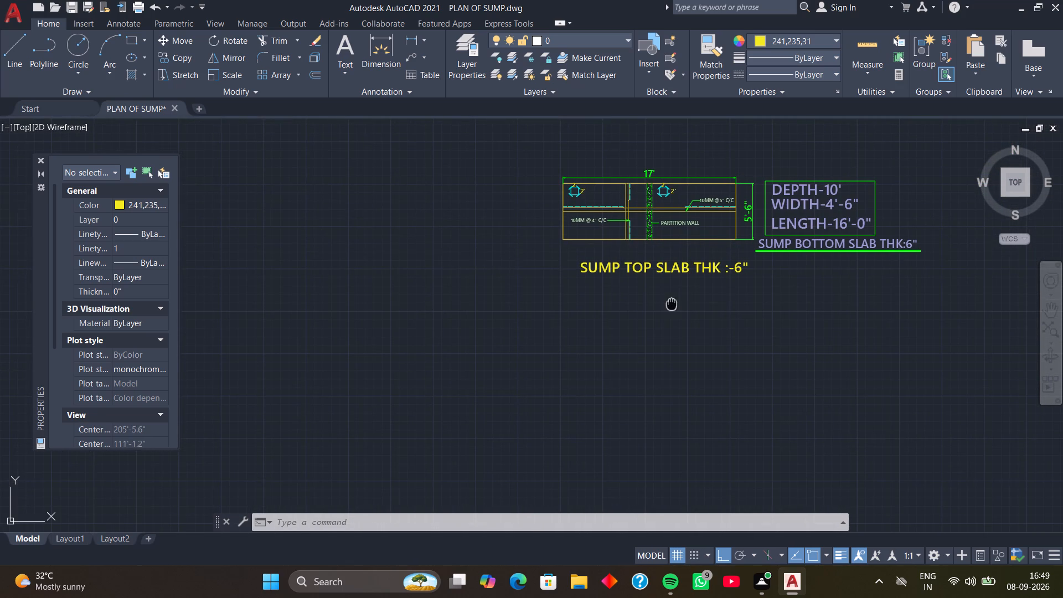
key("l")
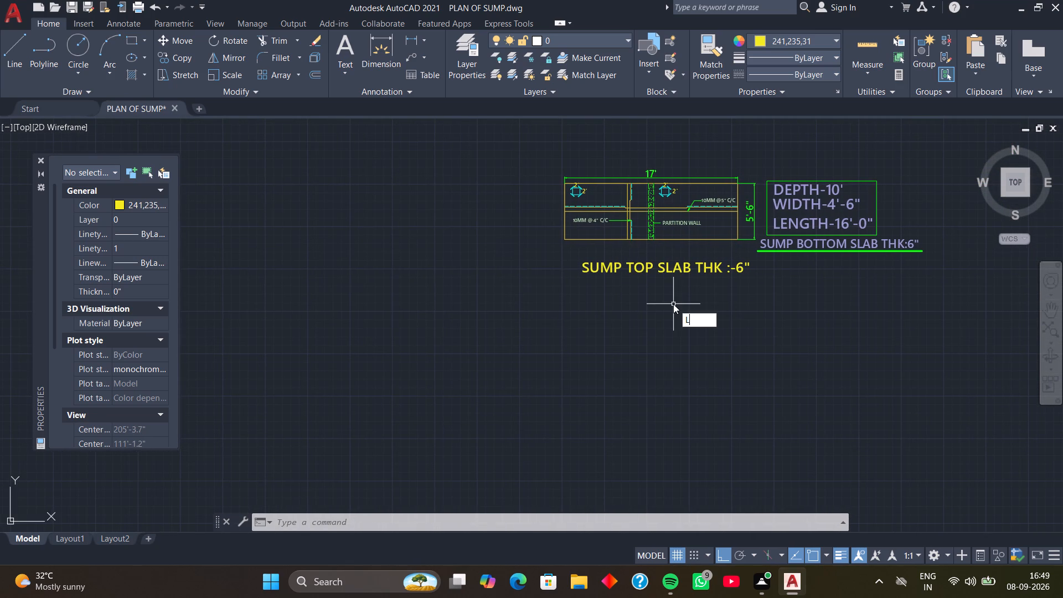
key("Return")
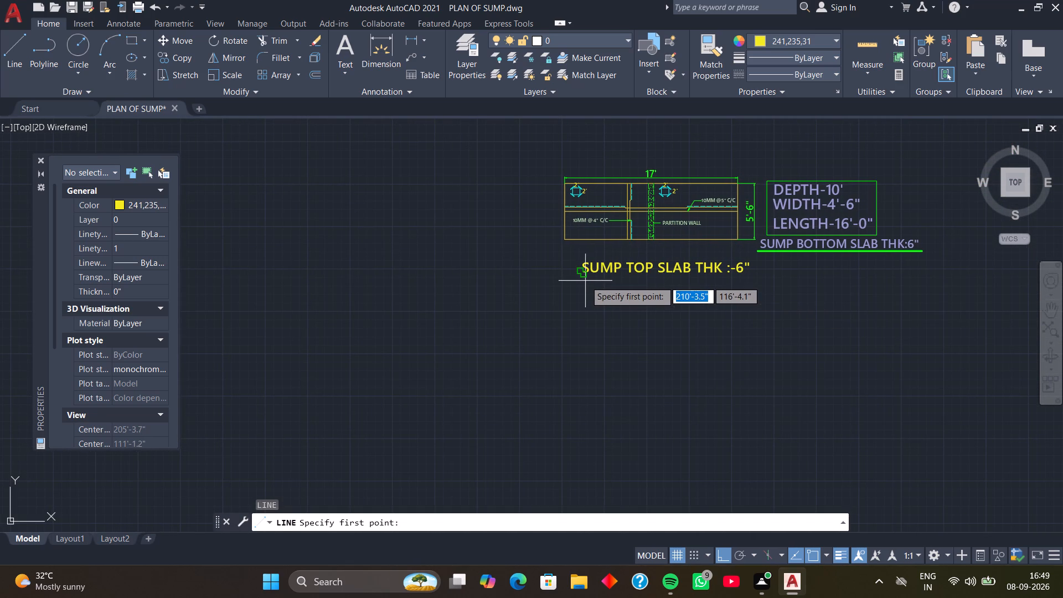
left_click(581, 283)
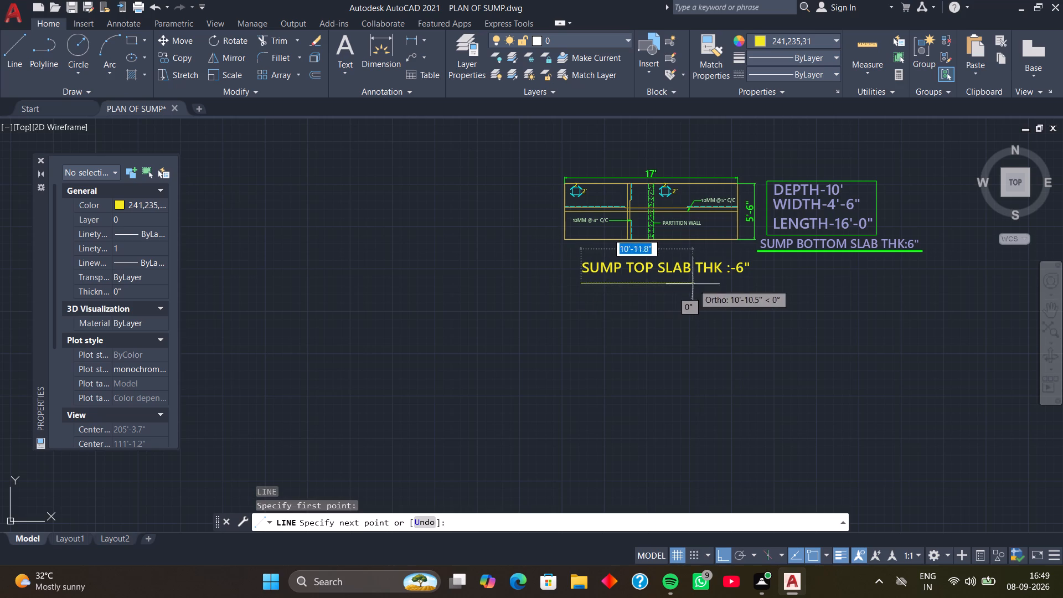
left_click(754, 283)
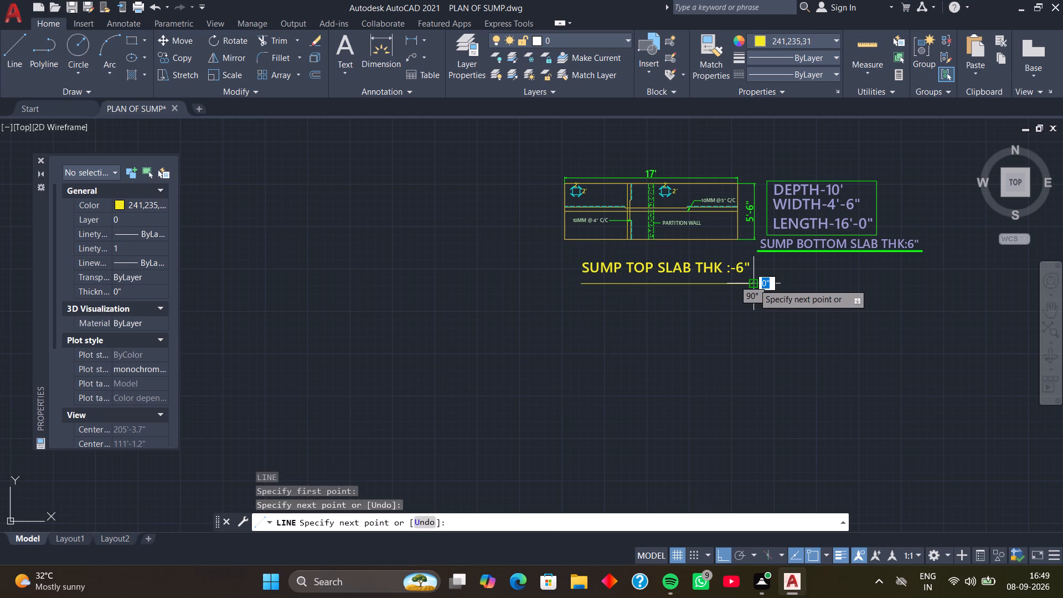
key("space")
Set the lineweight of the SUMP TOP SLAB THK underline to 0.30 mm.
left_click(746, 283)
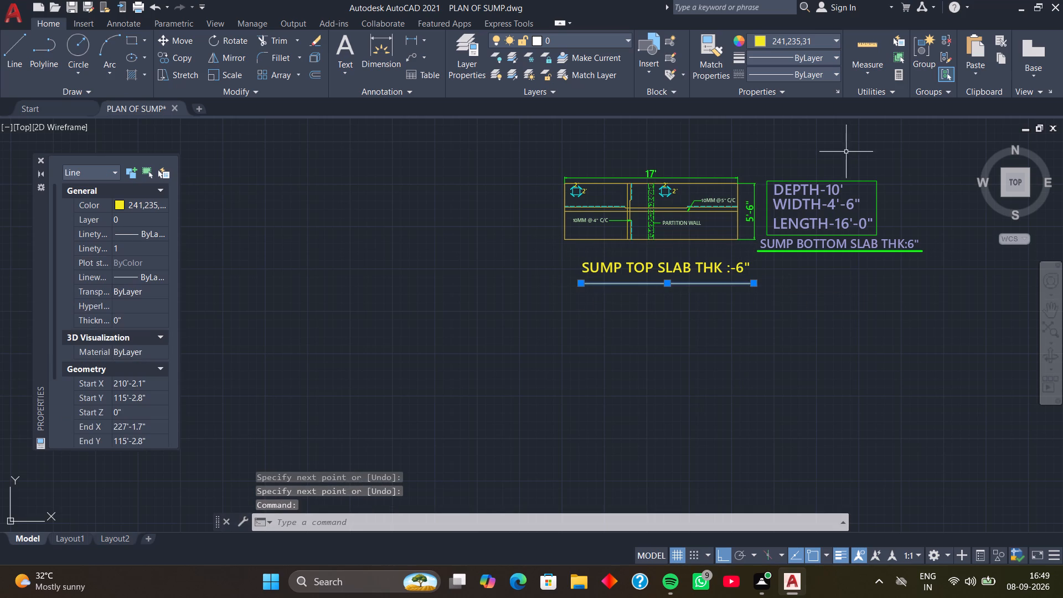
left_click(833, 55)
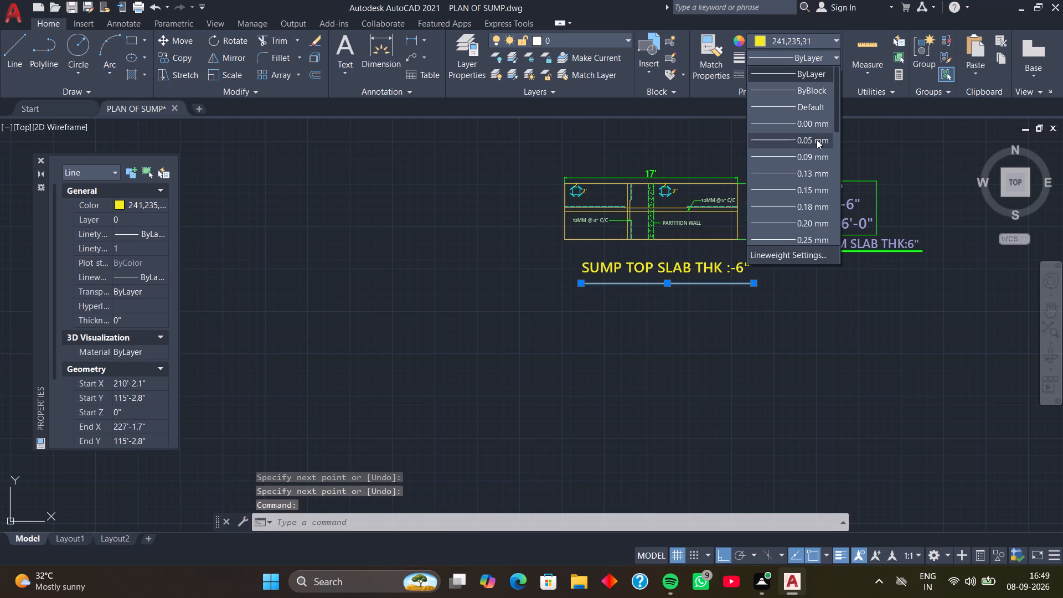
scroll(813, 146, "down", 2)
left_click(794, 155)
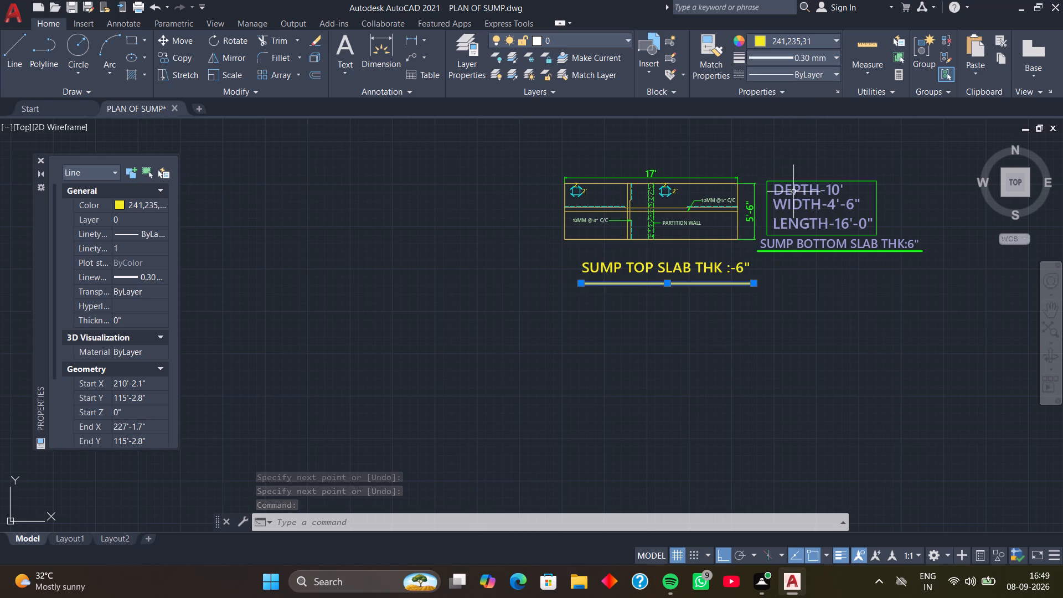
key("Escape")
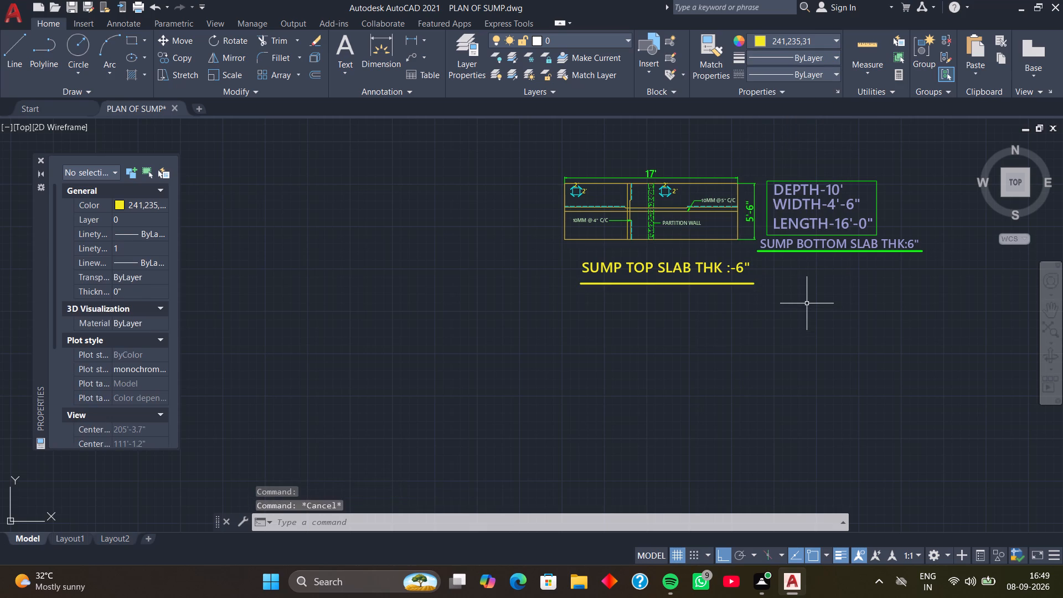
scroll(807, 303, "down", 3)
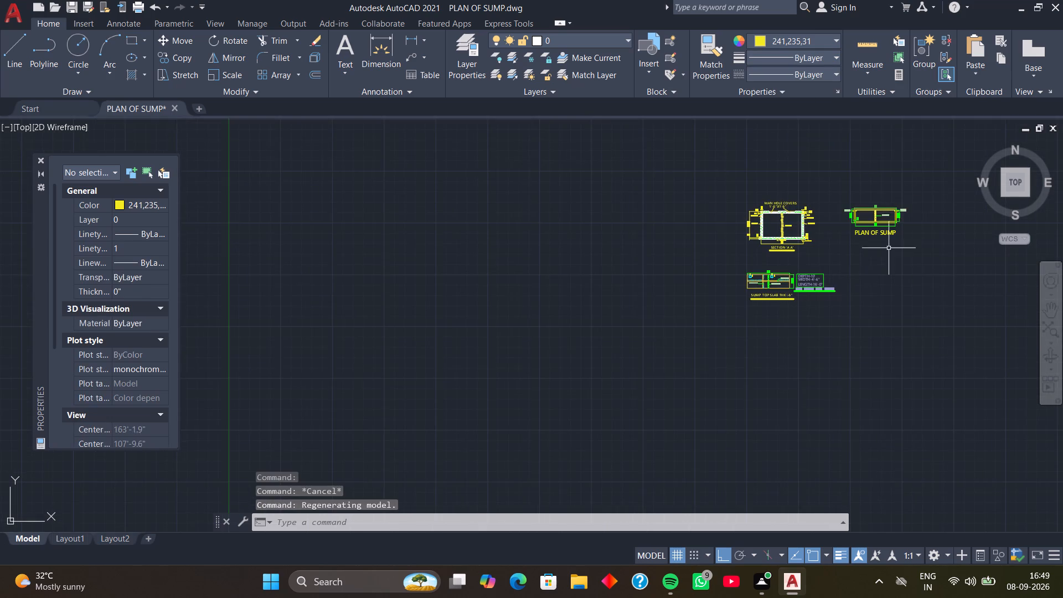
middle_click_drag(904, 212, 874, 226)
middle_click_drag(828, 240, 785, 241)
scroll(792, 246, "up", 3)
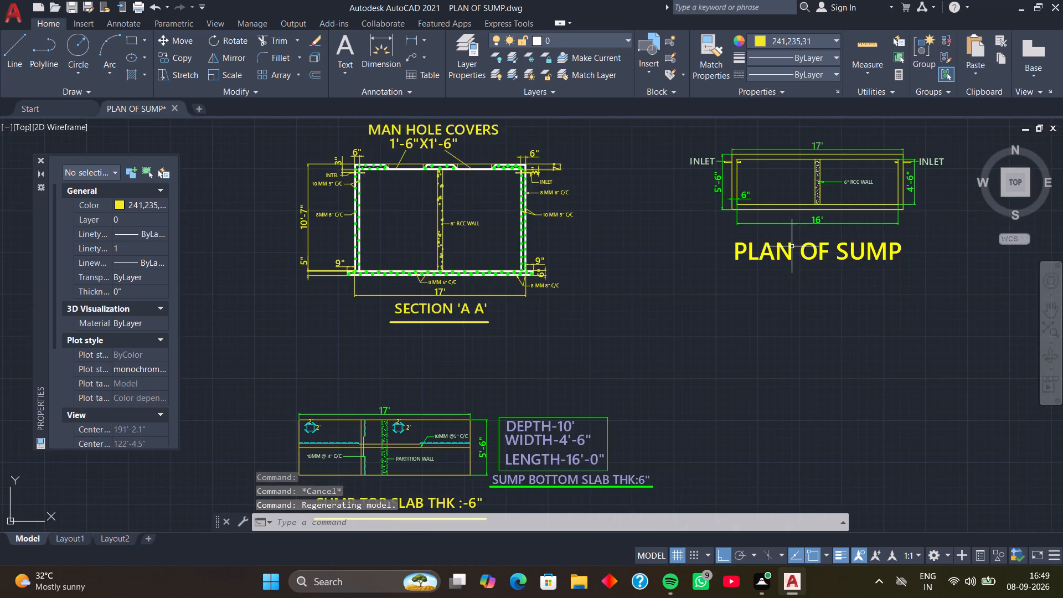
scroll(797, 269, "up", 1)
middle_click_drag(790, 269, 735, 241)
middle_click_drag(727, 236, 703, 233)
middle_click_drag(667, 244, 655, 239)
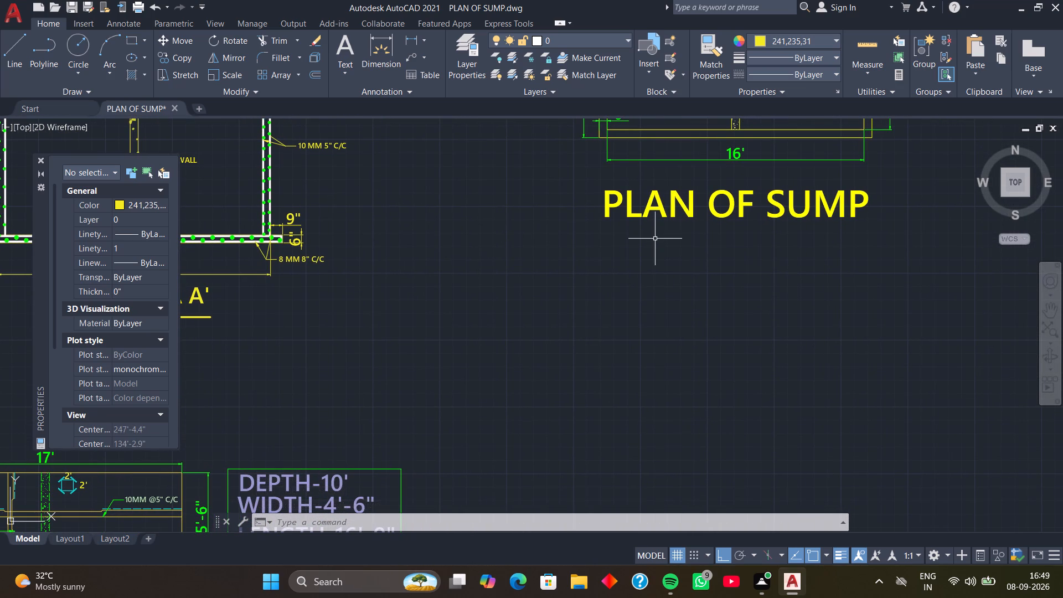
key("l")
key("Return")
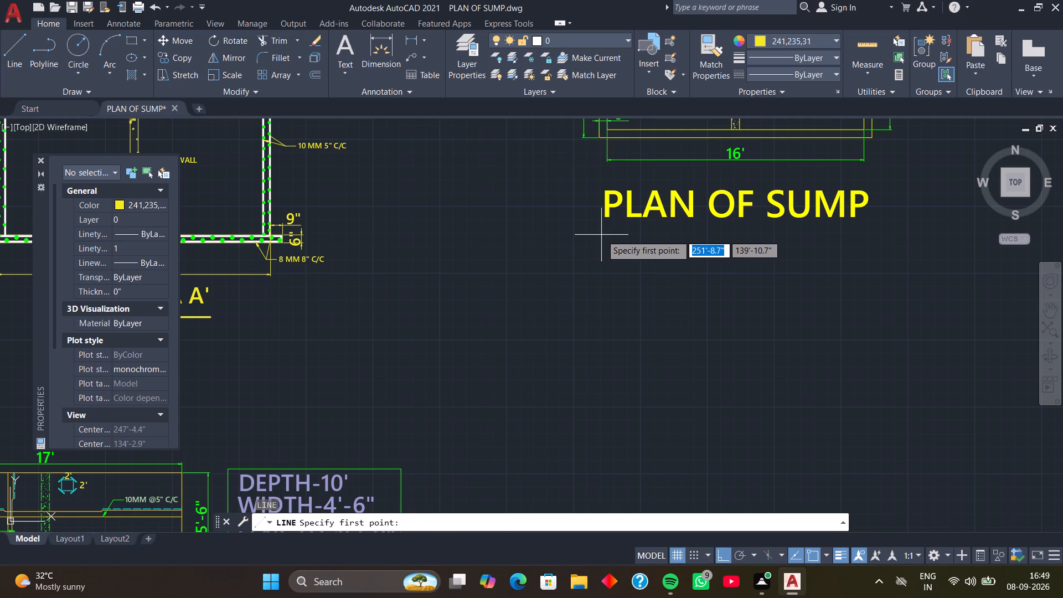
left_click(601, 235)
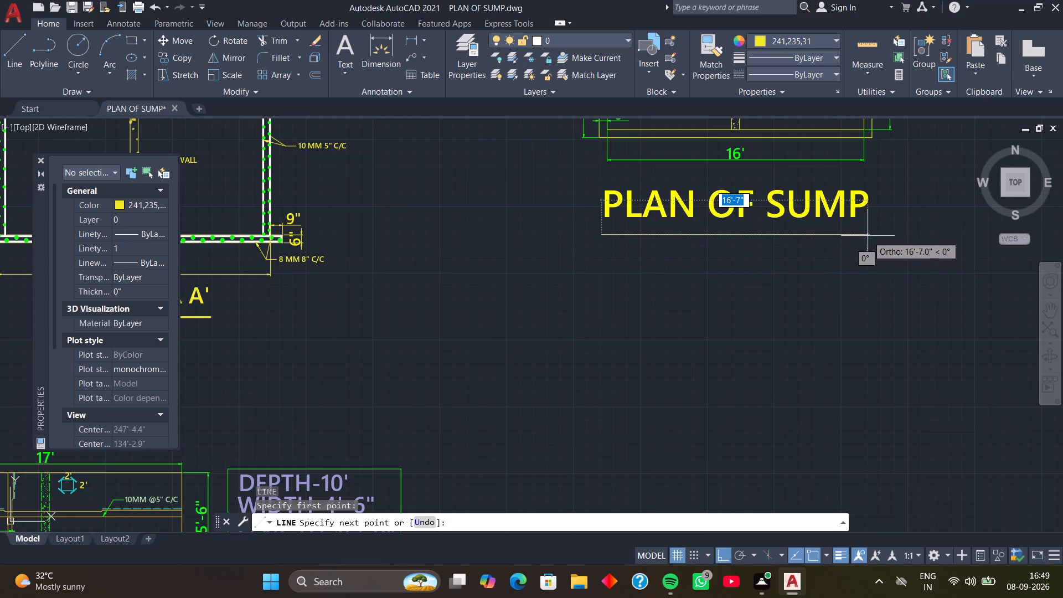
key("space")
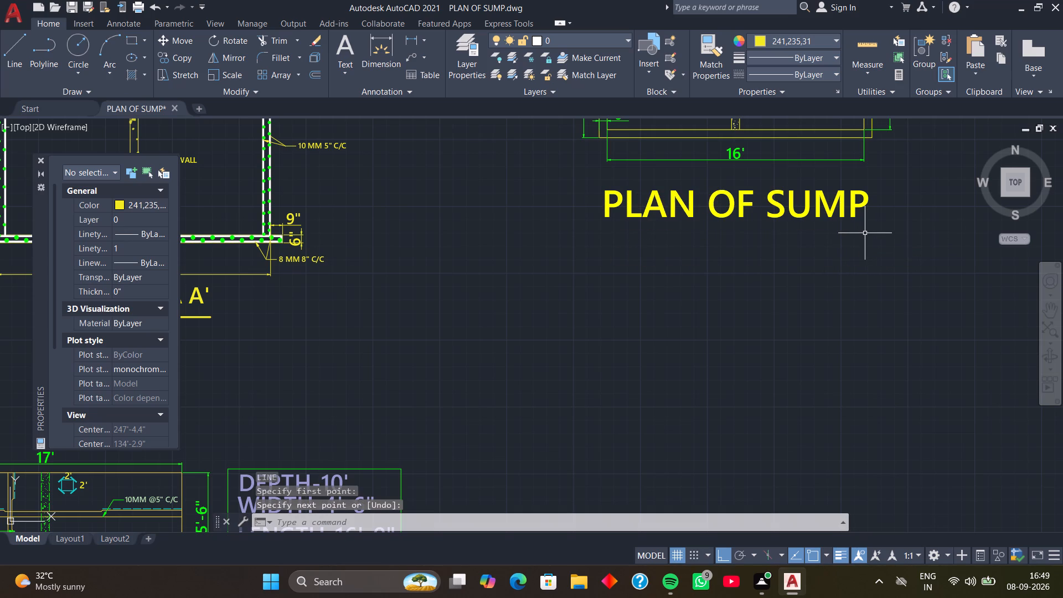
Draw a horizontal underline about 16'-8" long just beneath the PLAN OF SUMP title.
key("l")
key("Return")
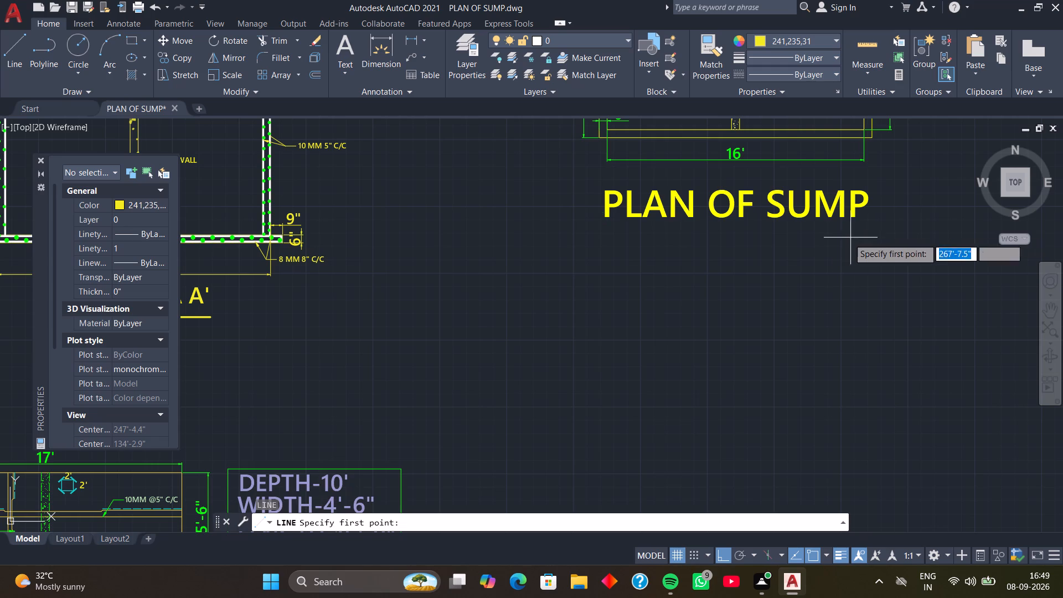
left_click(602, 237)
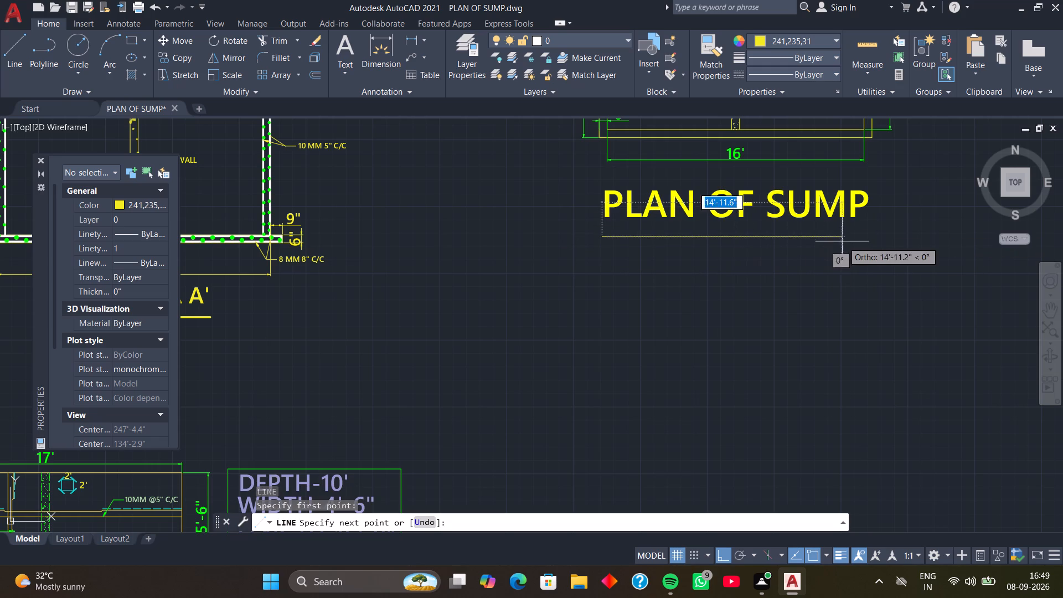
left_click(869, 236)
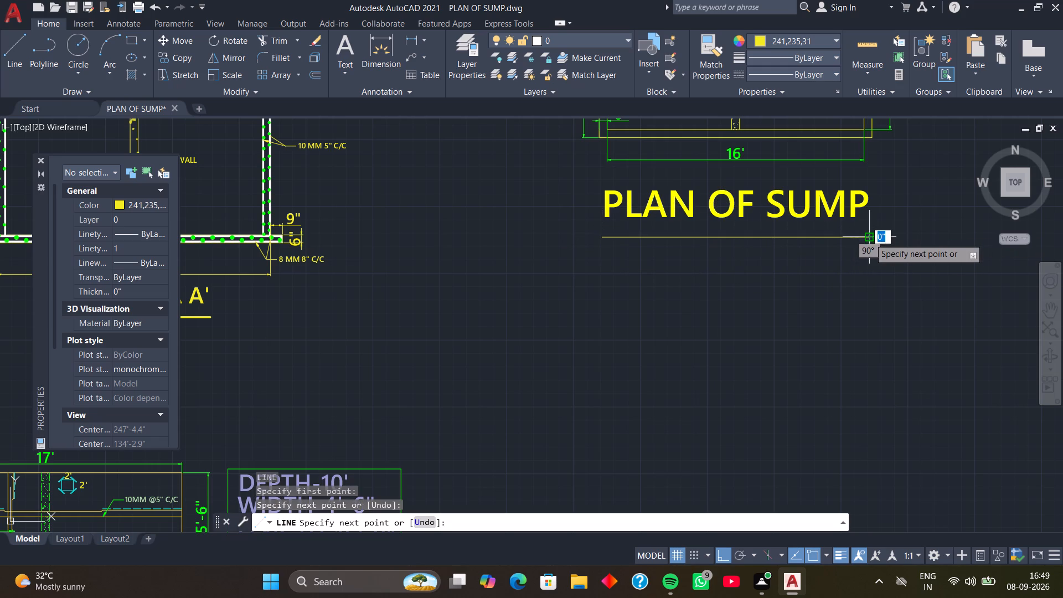
key("space")
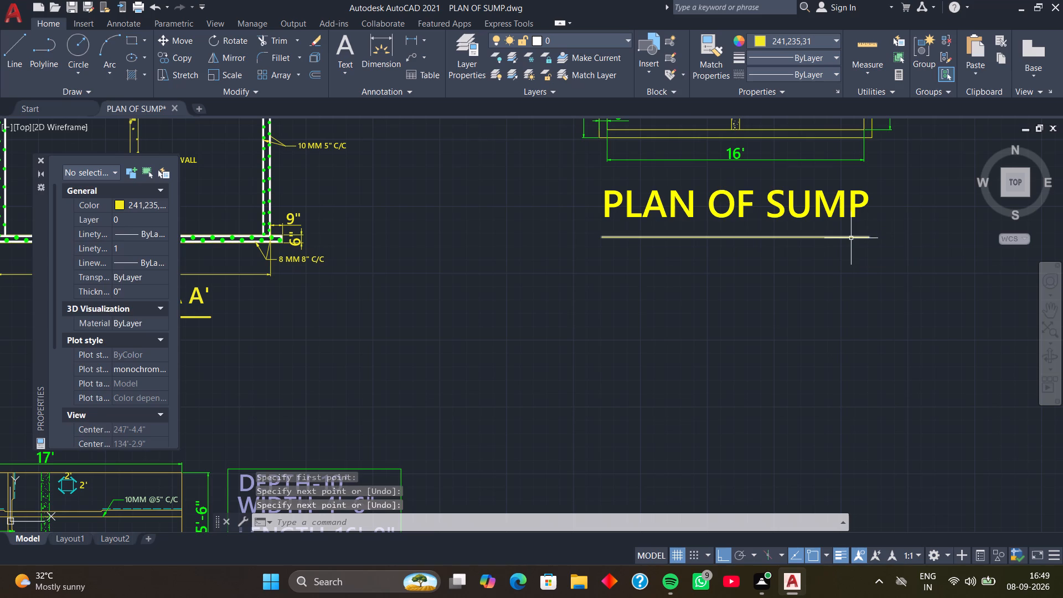
Set the lineweight of the PLAN OF SUMP underline to 0.30 mm.
left_click(851, 238)
left_click(837, 56)
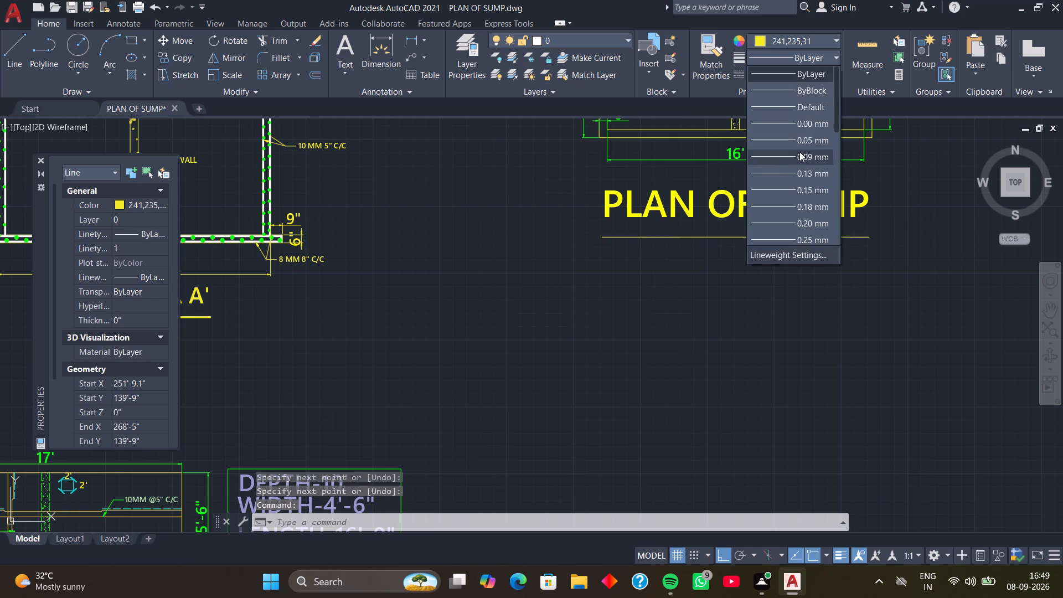
scroll(799, 158, "down", 2)
left_click(802, 159)
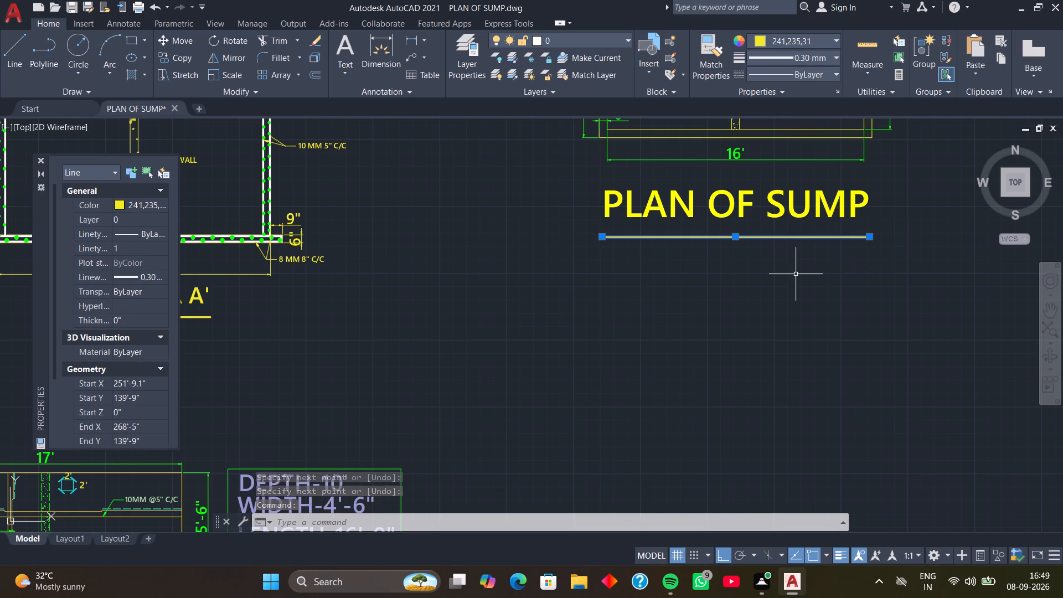
key("Escape")
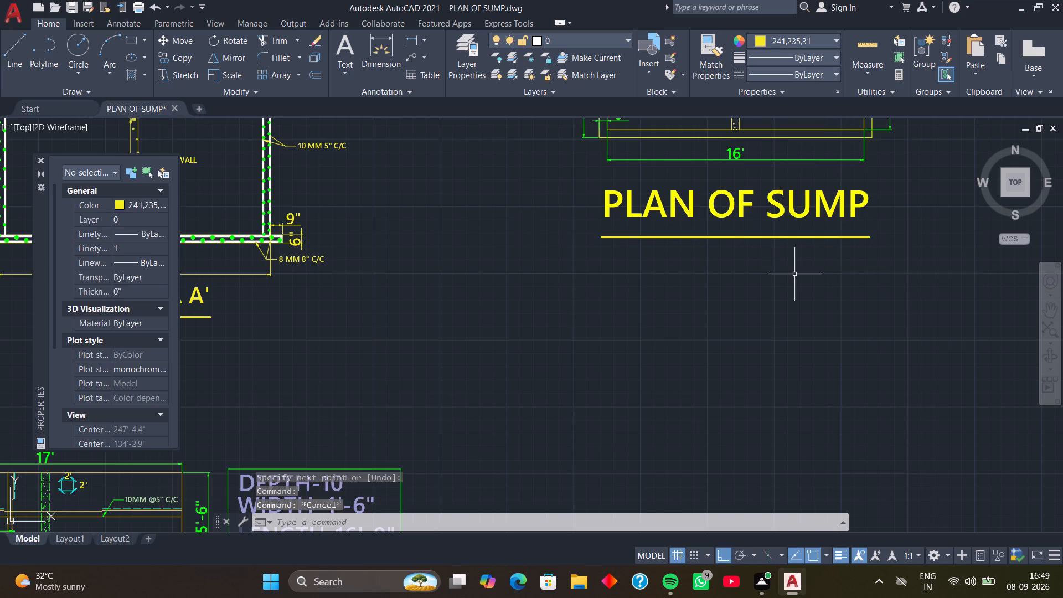
Look over the section, top slab and plan drawings with their underlined titles.
scroll(777, 285, "down", 1)
middle_click_drag(742, 309, 762, 333)
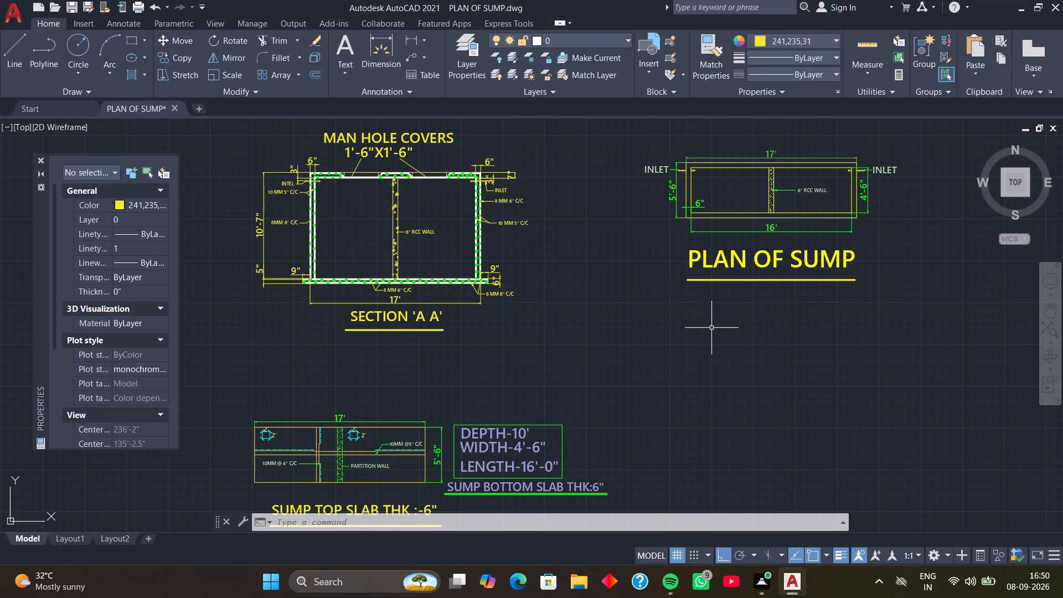
scroll(708, 326, "down", 1)
middle_click_drag(692, 326, 773, 307)
middle_click_drag(712, 289, 754, 295)
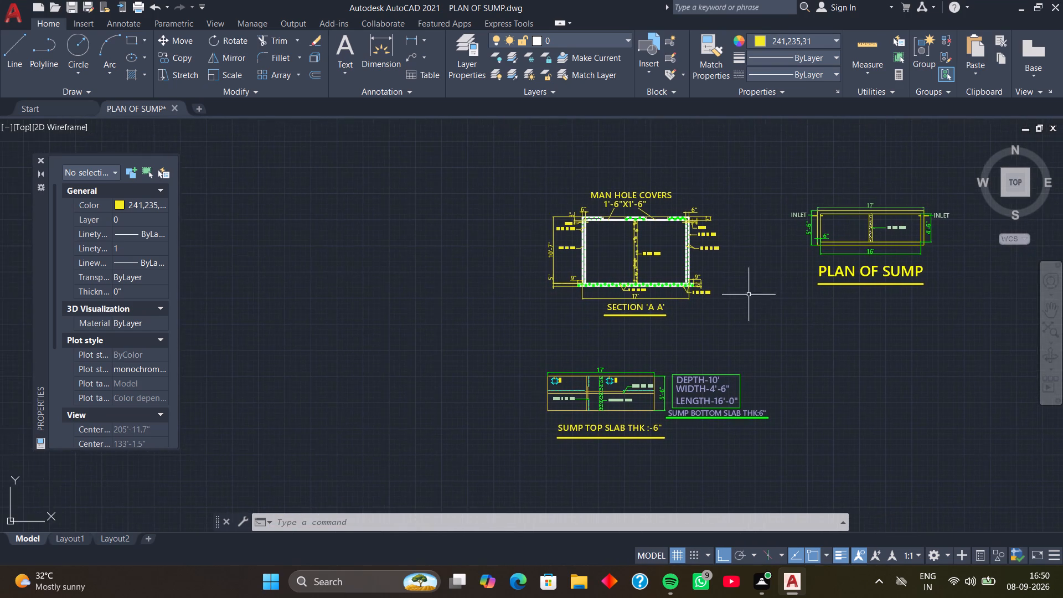
scroll(727, 285, "up", 2)
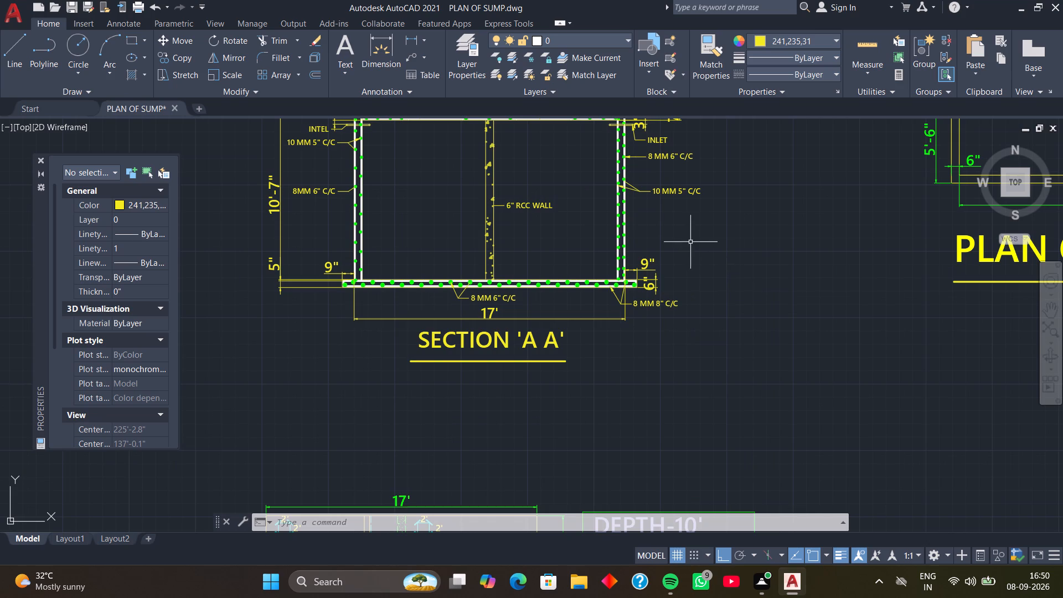
scroll(576, 219, "down", 1)
middle_click_drag(574, 204, 576, 275)
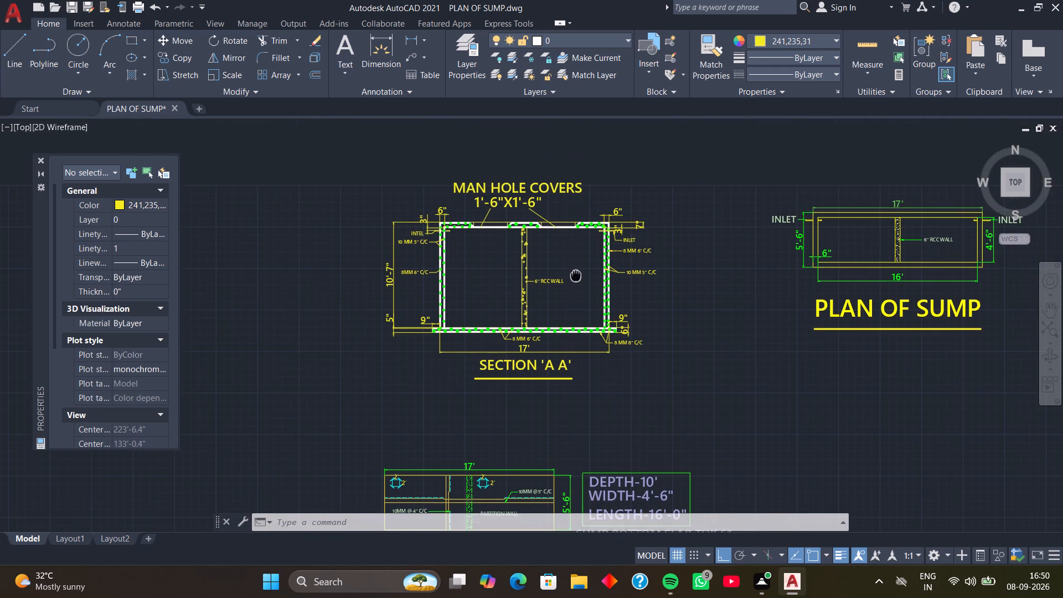
middle_click_drag(576, 275, 576, 276)
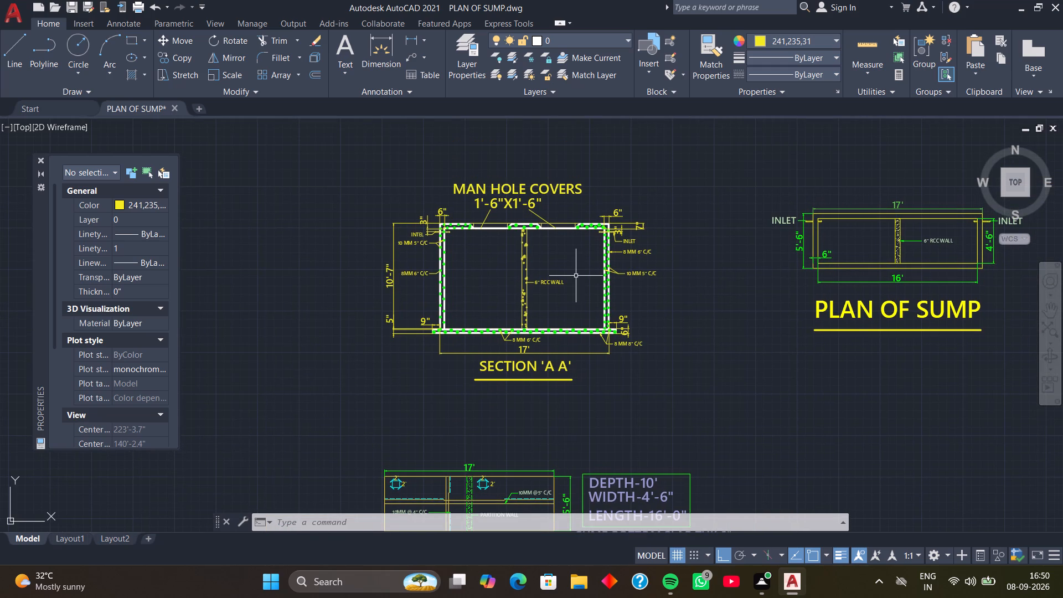
middle_click_drag(572, 257, 603, 254)
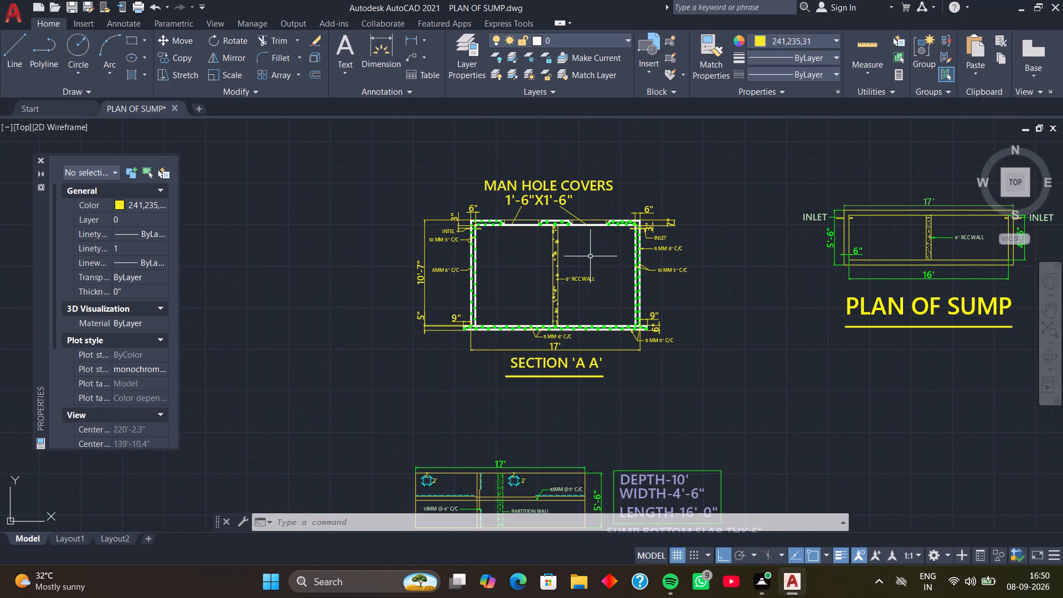
Change section A A's manhole cover text and its inlet, RCC wall and bar-spacing leader labels to Cyan.
left_click(591, 188)
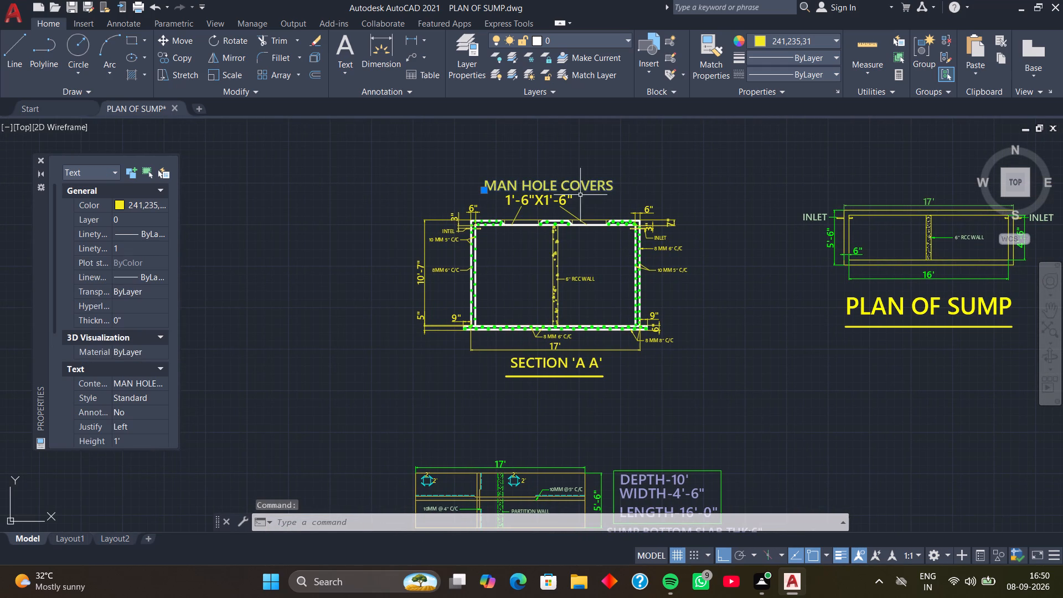
left_click(566, 200)
scroll(647, 234, "up", 3)
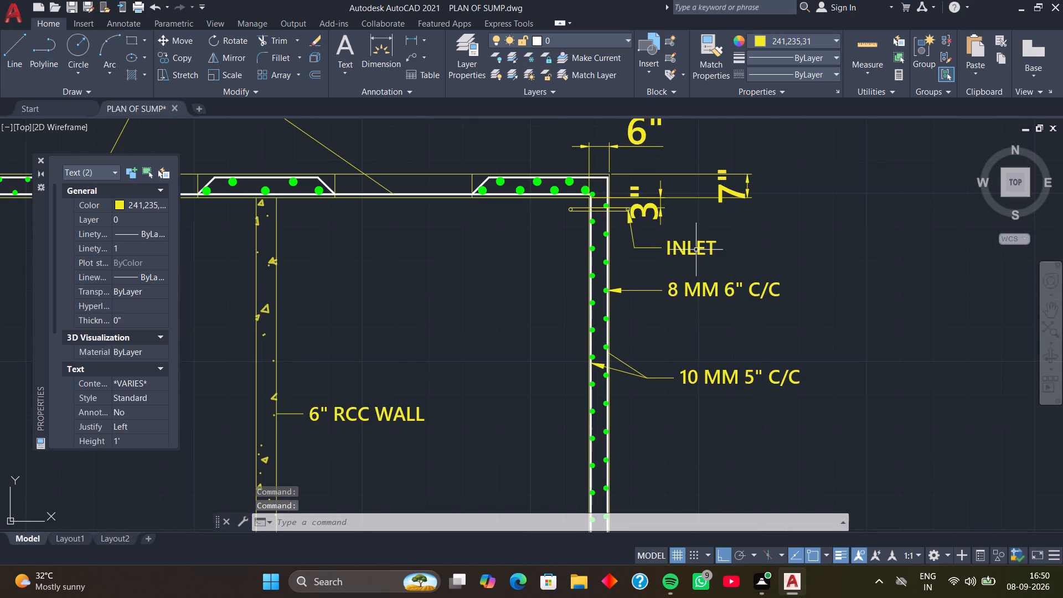
left_click(697, 250)
left_click(709, 287)
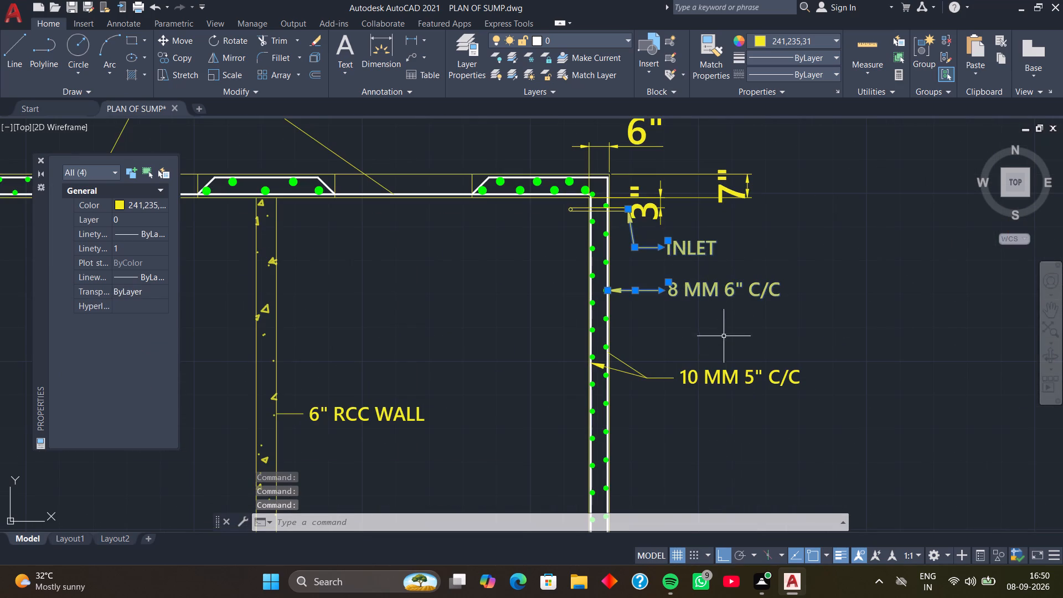
left_click(732, 377)
scroll(648, 349, "down", 1)
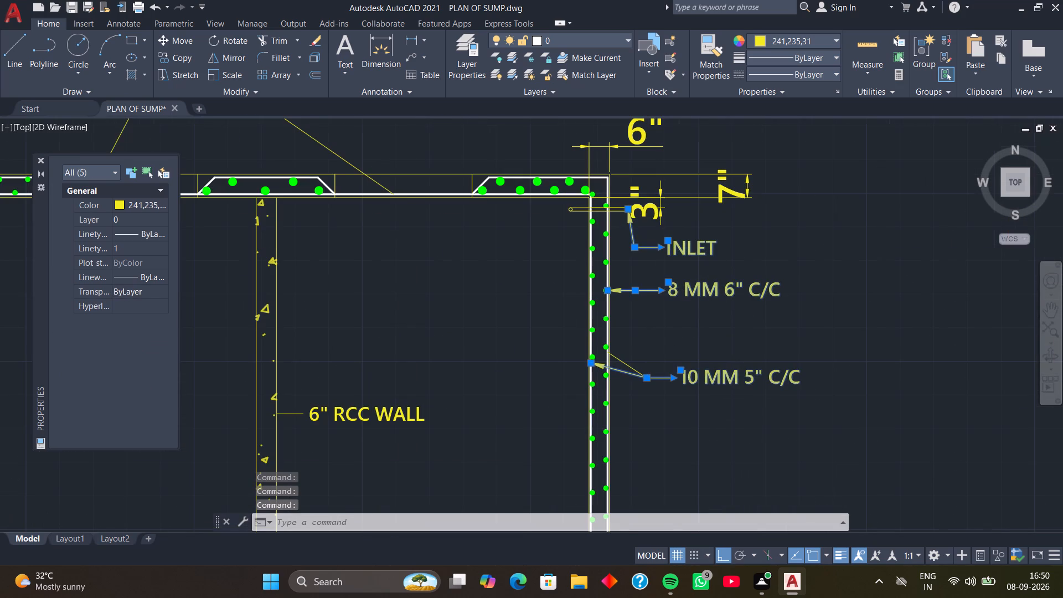
middle_click_drag(648, 349, 701, 266)
middle_click_drag(718, 331, 721, 266)
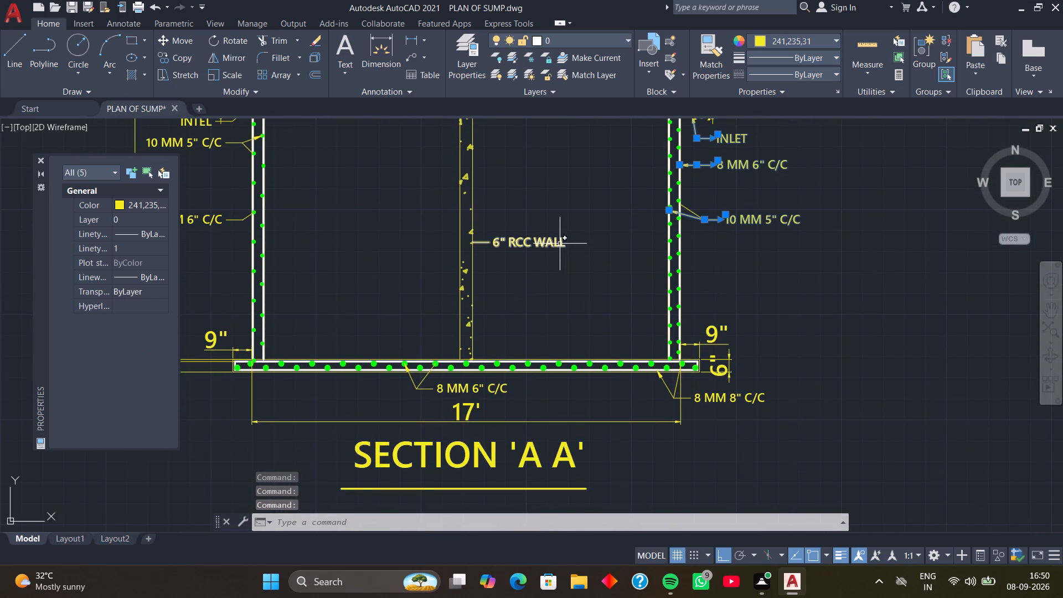
left_click(560, 244)
left_click(754, 398)
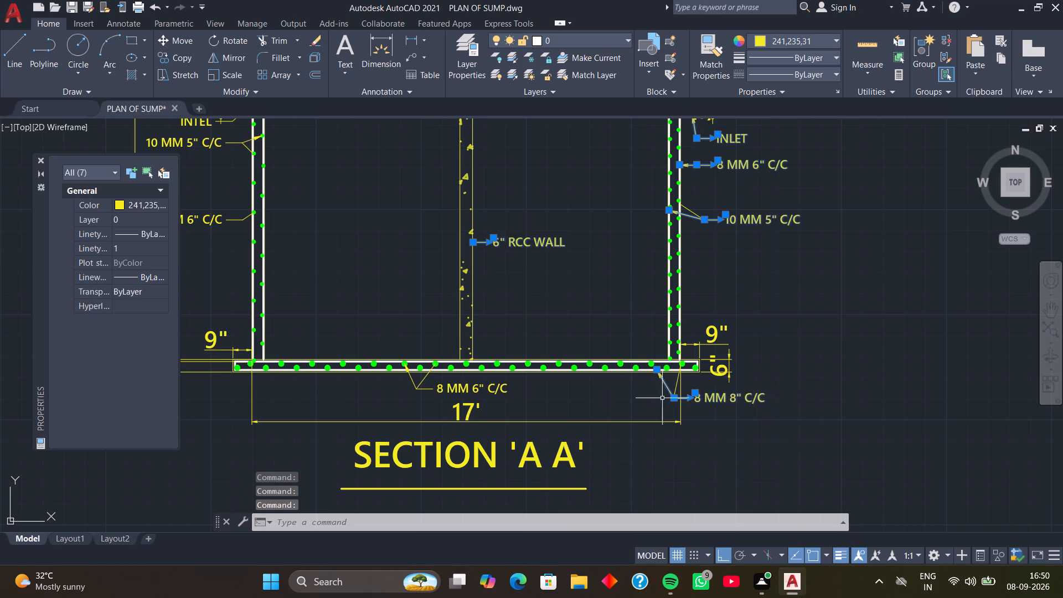
middle_click_drag(558, 382, 792, 300)
left_click(729, 307)
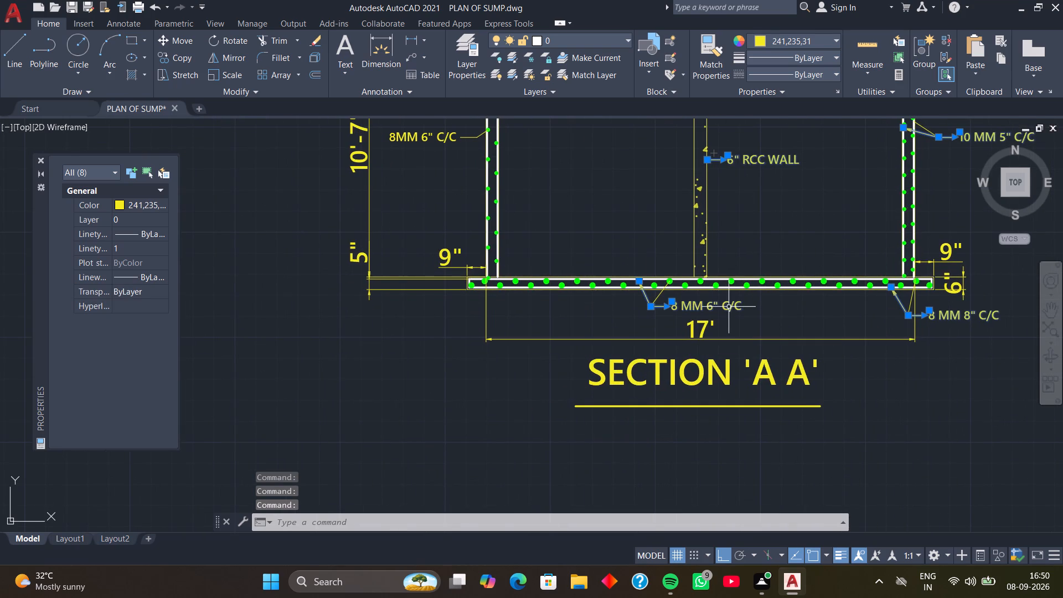
middle_click_drag(509, 259, 672, 449)
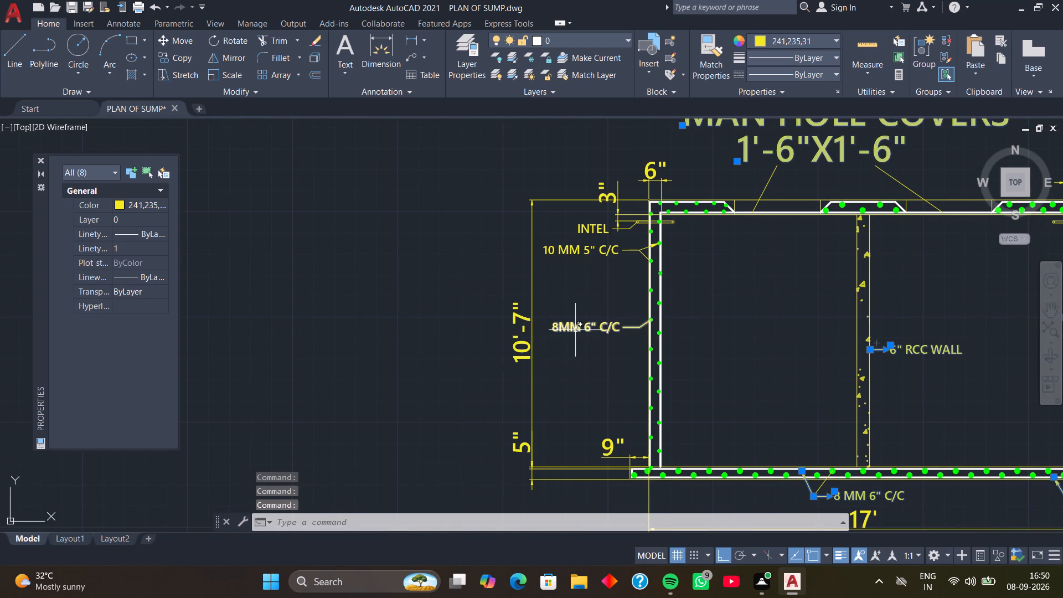
left_click(575, 330)
left_click(587, 252)
left_click(592, 228)
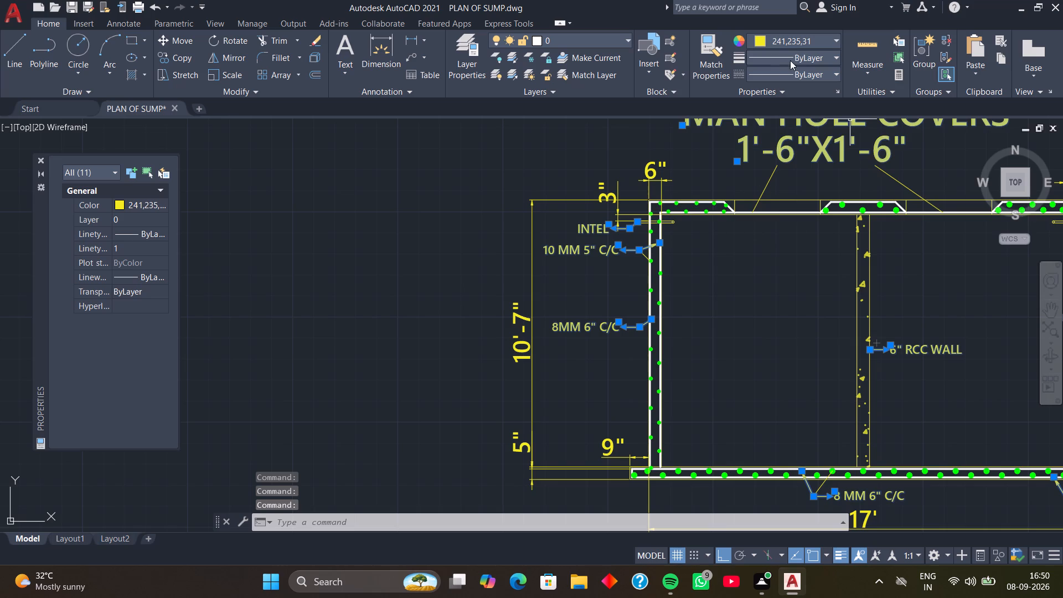
left_click(837, 37)
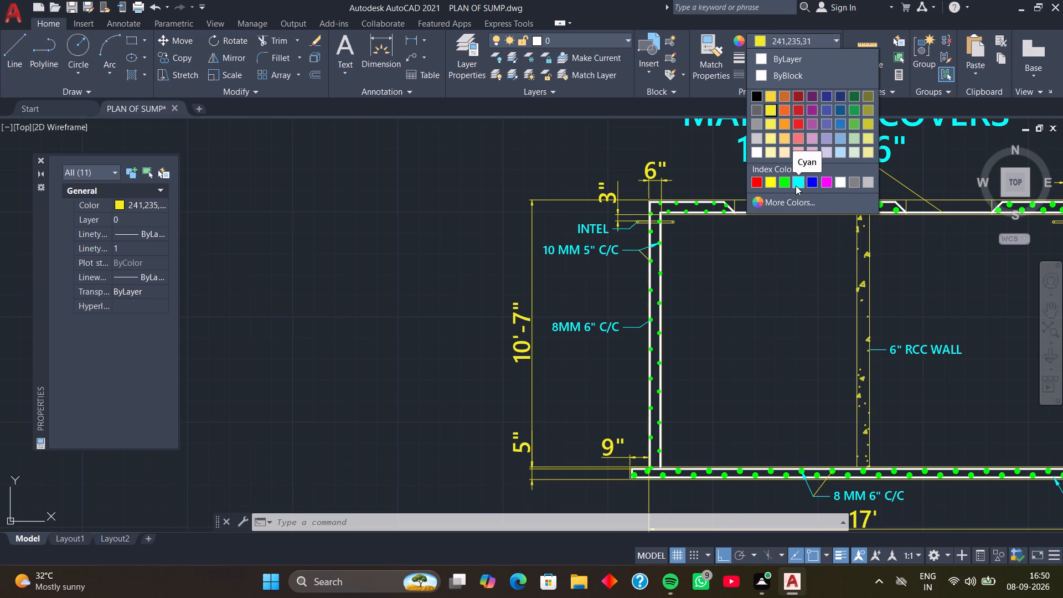
left_click(796, 185)
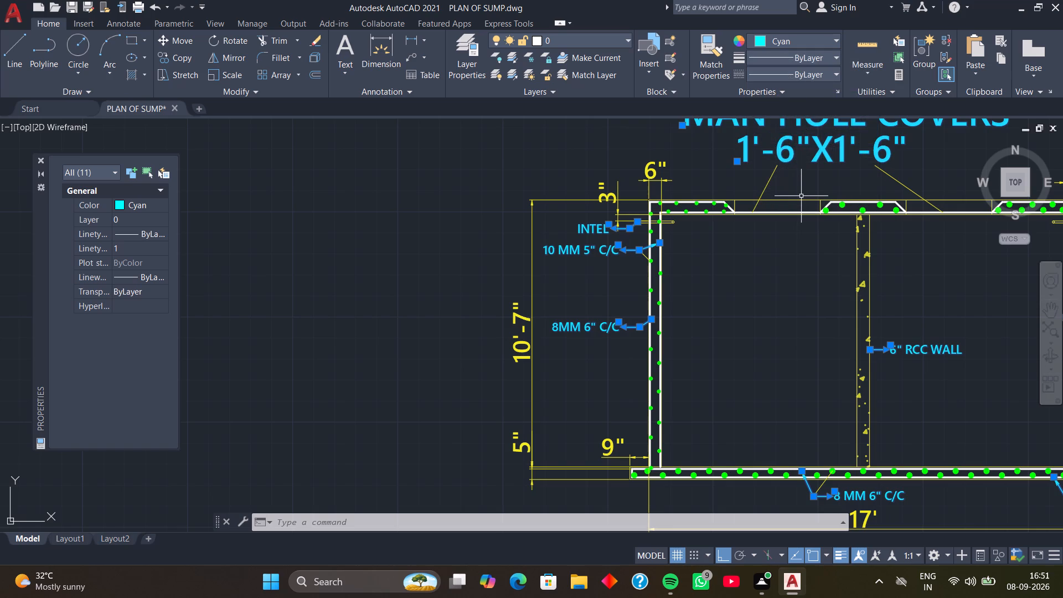
key("Escape")
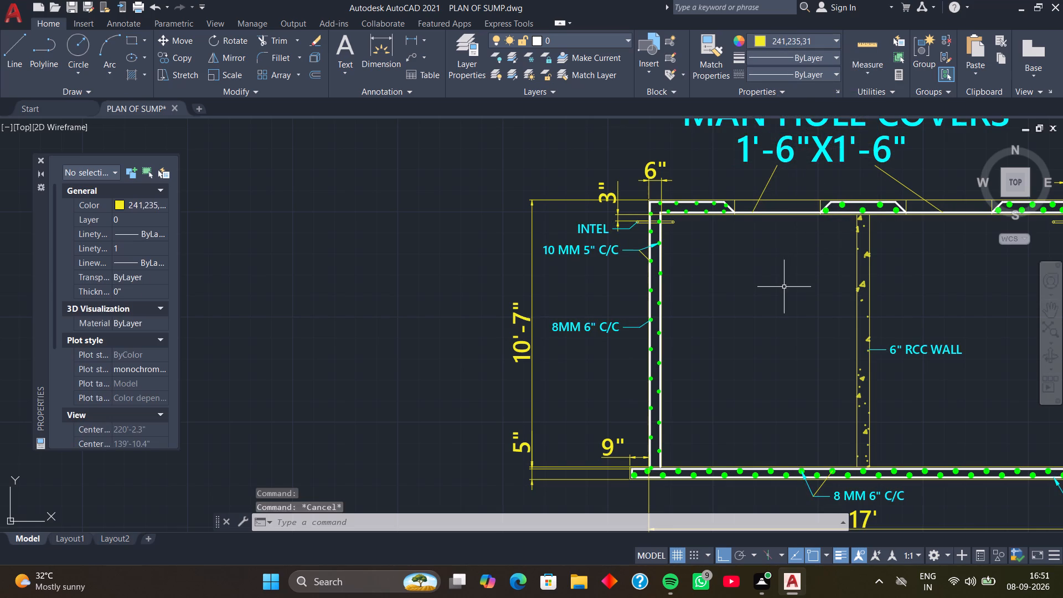
Examine section A A's recoloured labels and leader lines alongside the top slab and plan drawings.
scroll(784, 287, "down", 1)
middle_click_drag(788, 323, 698, 282)
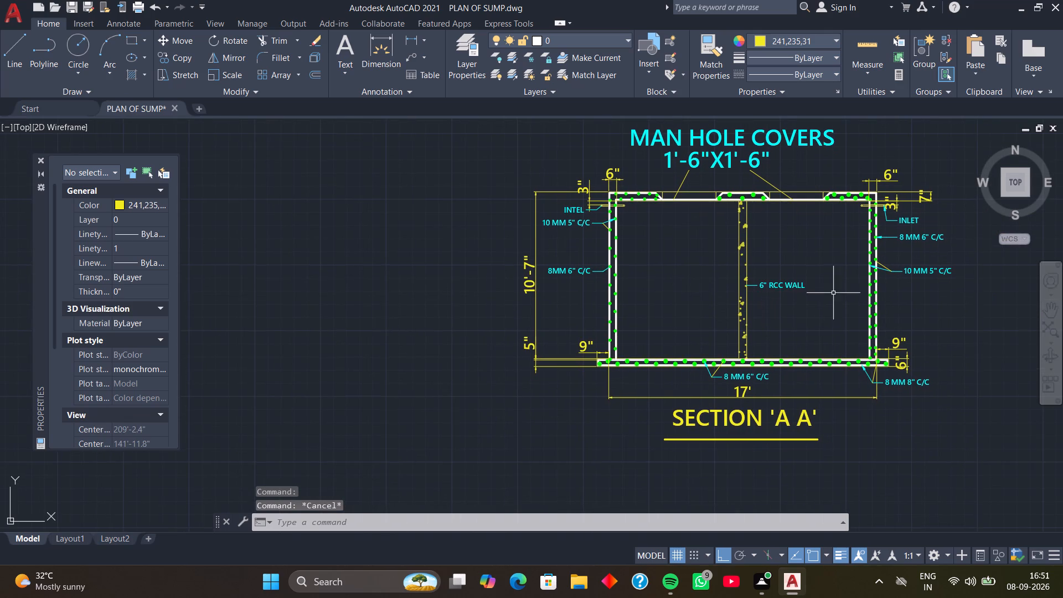
middle_click_drag(834, 293, 769, 275)
middle_click_drag(766, 283, 761, 291)
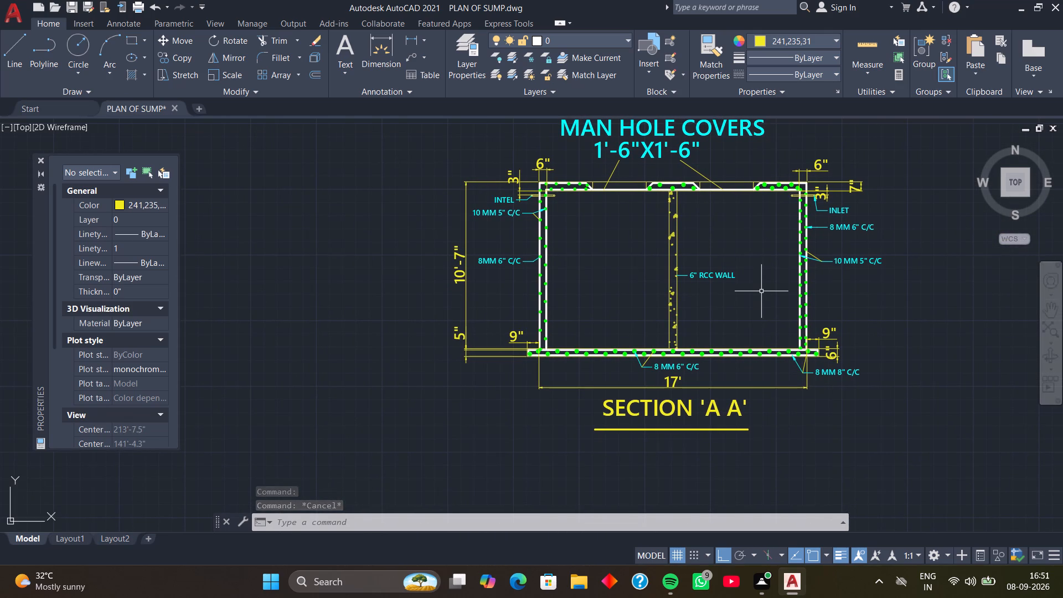
middle_click_drag(761, 291, 742, 262)
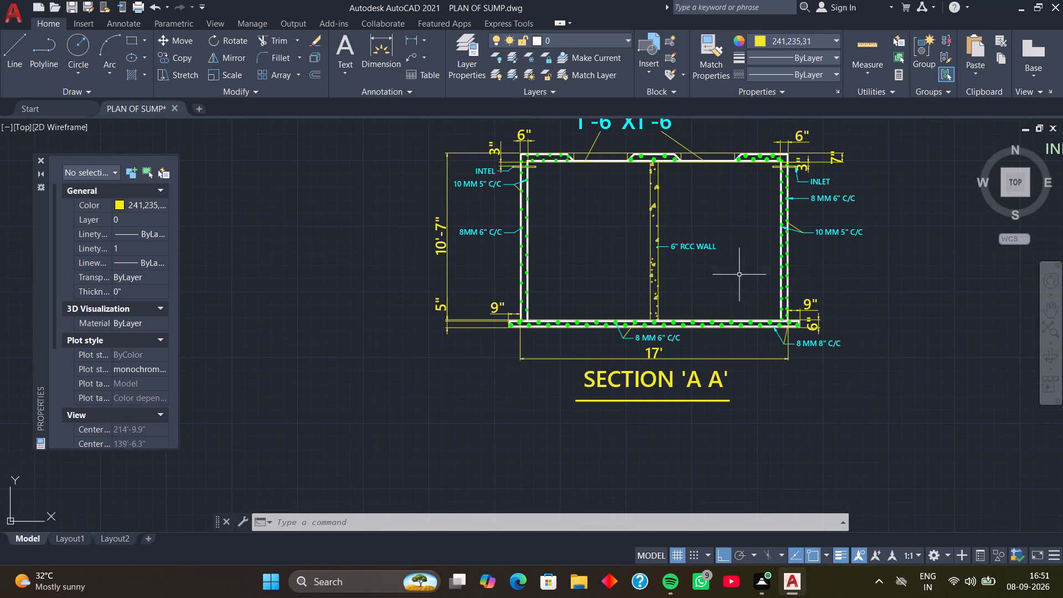
middle_click_drag(732, 287, 751, 159)
middle_click_drag(777, 338, 716, 204)
scroll(716, 215, "down", 2)
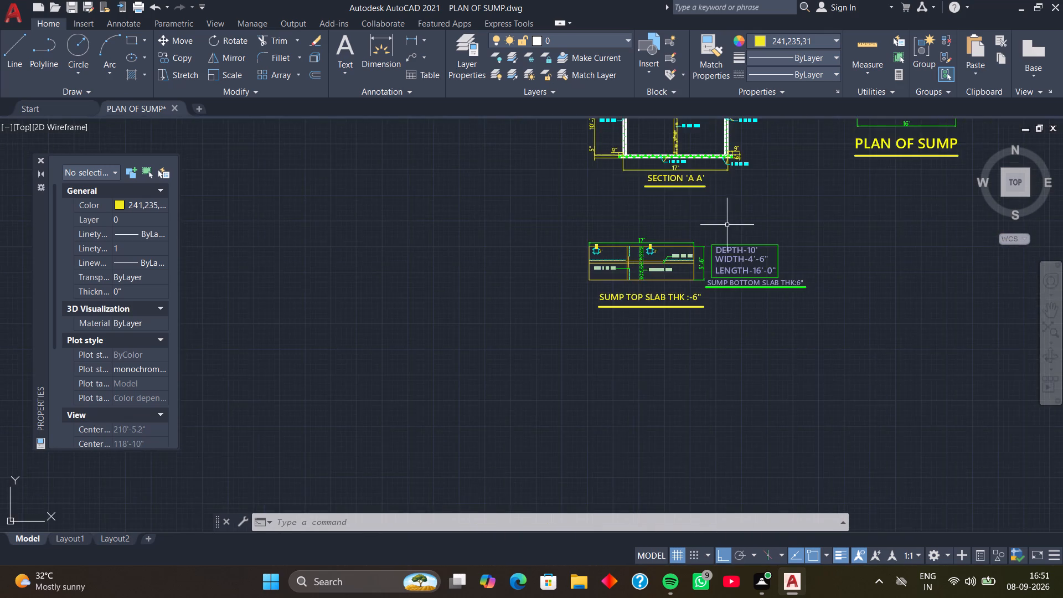
middle_click_drag(760, 220, 636, 343)
middle_click(635, 344)
middle_click_drag(755, 293, 746, 318)
scroll(758, 252, "up", 2)
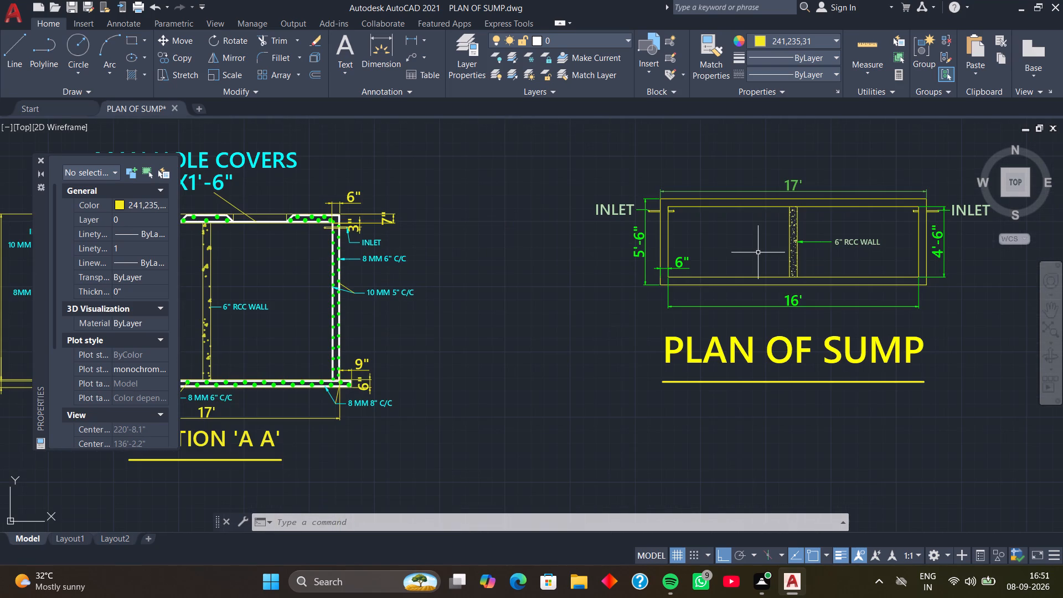
scroll(758, 252, "down", 1)
middle_click(758, 252)
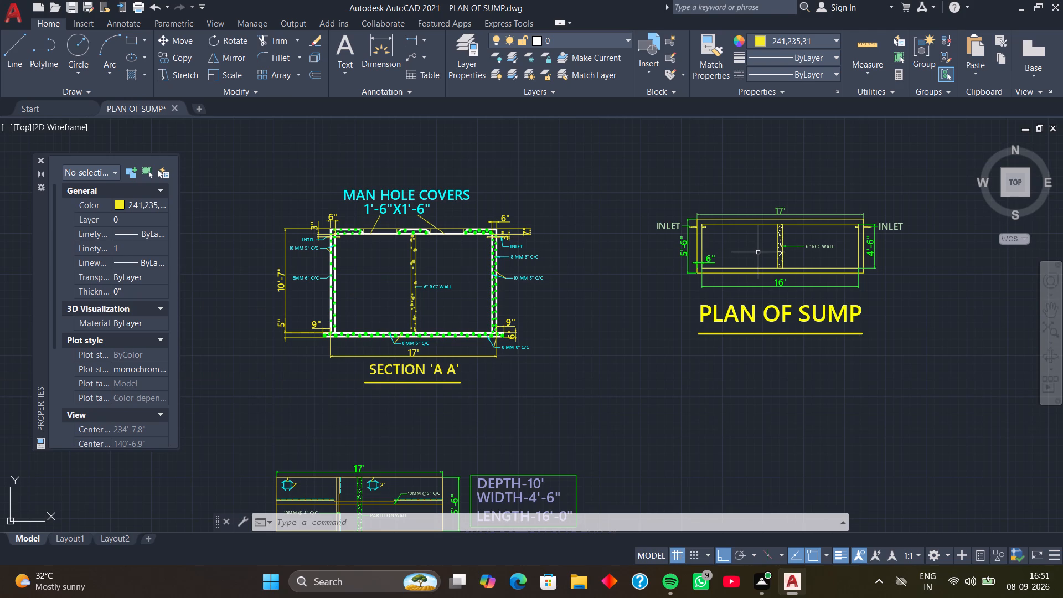
middle_click_drag(580, 295, 584, 295)
middle_click_drag(584, 295, 631, 287)
scroll(585, 276, "up", 3)
middle_click_drag(585, 276, 799, 280)
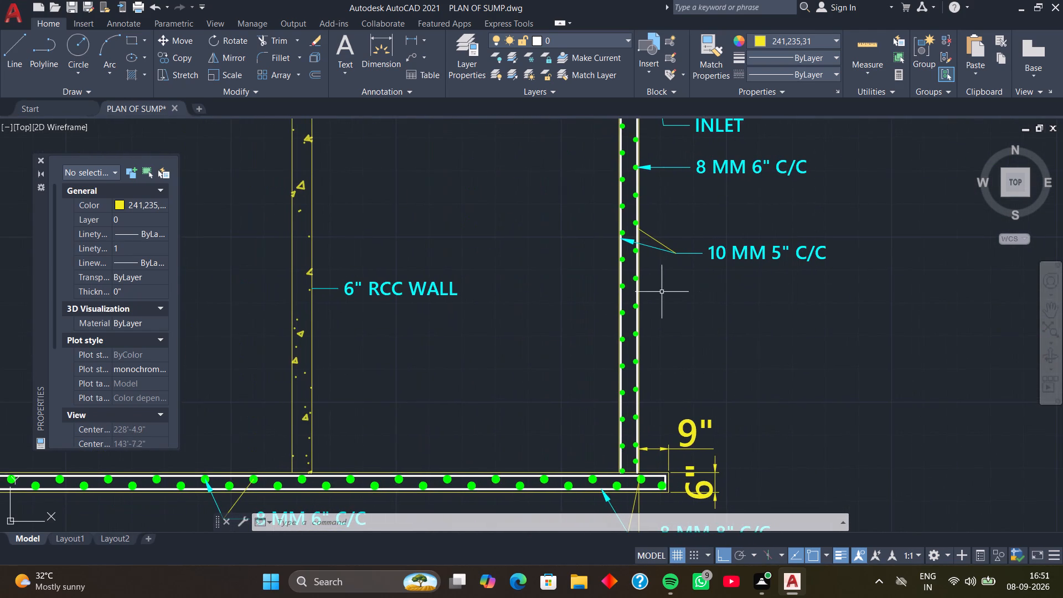
middle_click_drag(662, 292, 698, 325)
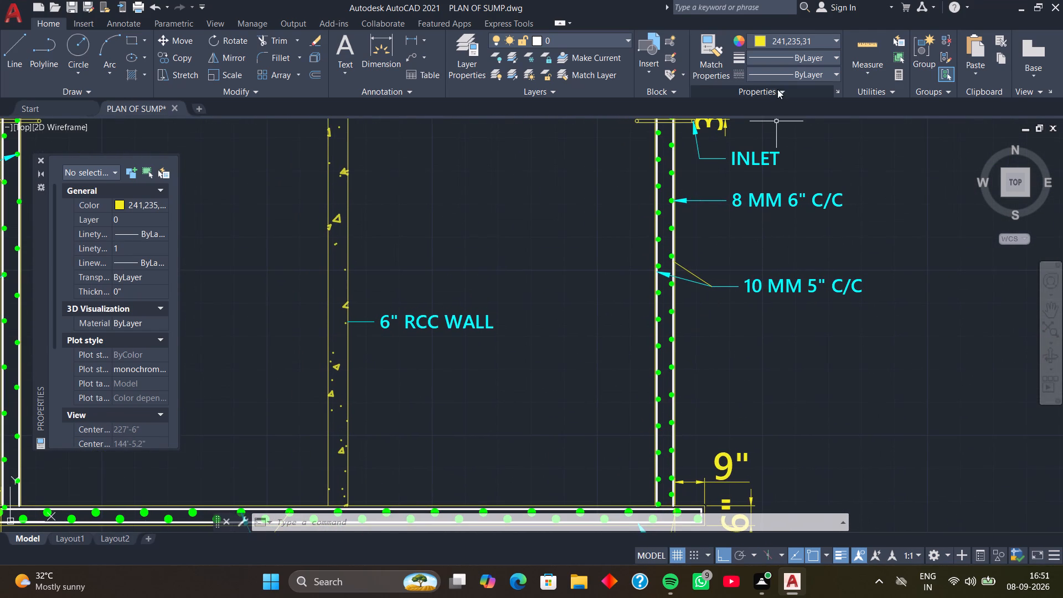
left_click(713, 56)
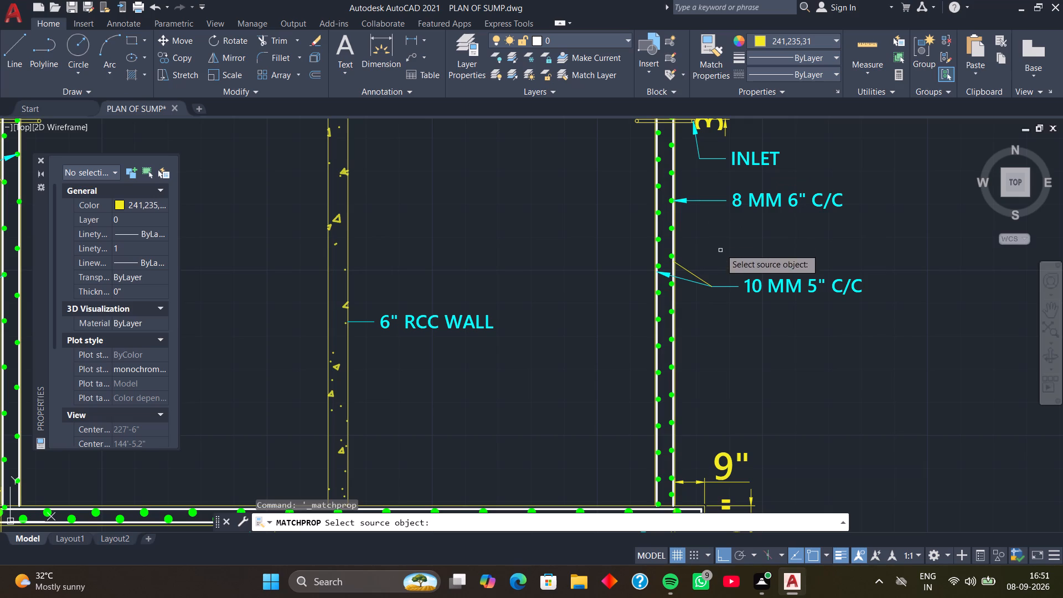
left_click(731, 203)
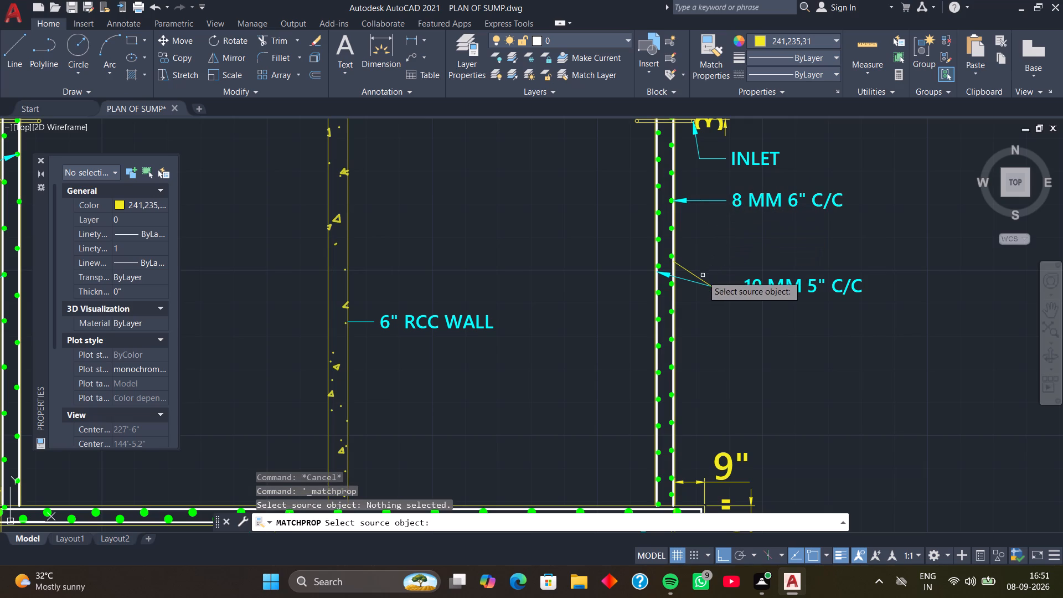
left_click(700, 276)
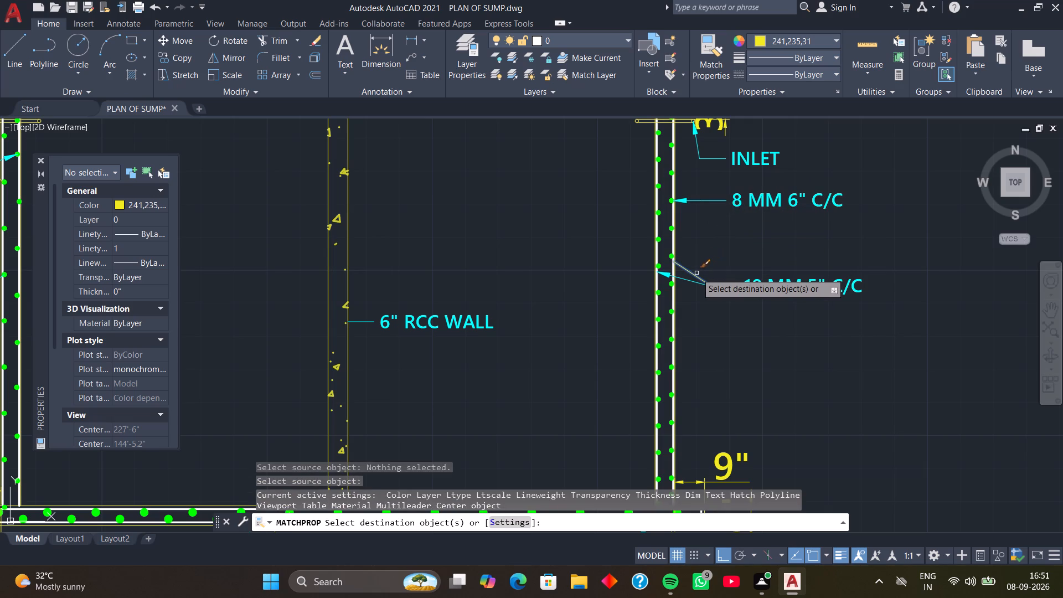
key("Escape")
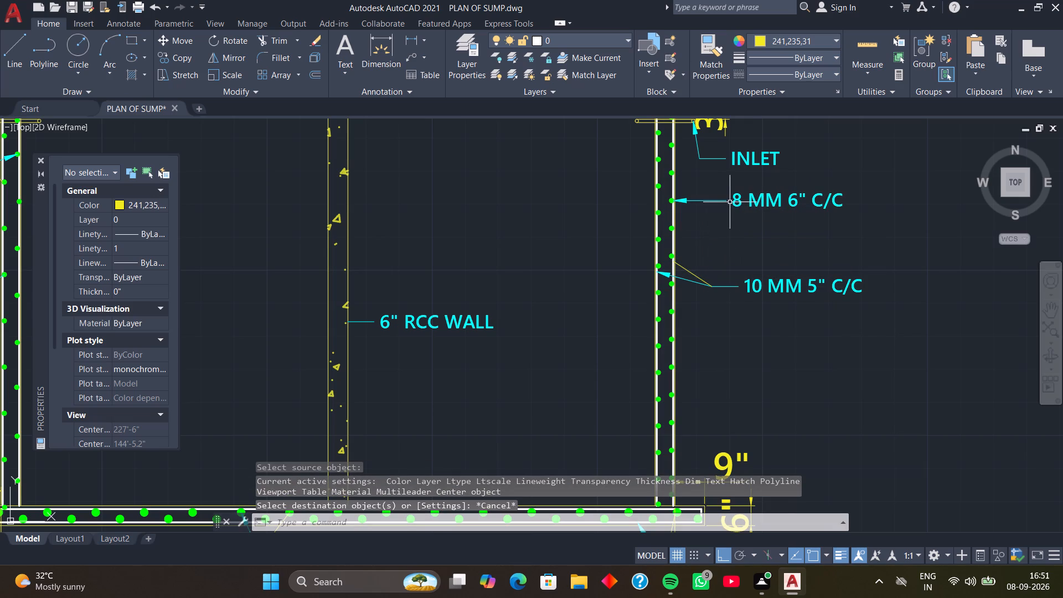
Match section A A's remaining yellow leader lines at the 10 MM 5" C/C wall label and both base slab bar labels to the cyan 8 MM 6" C/C leader.
left_click(713, 48)
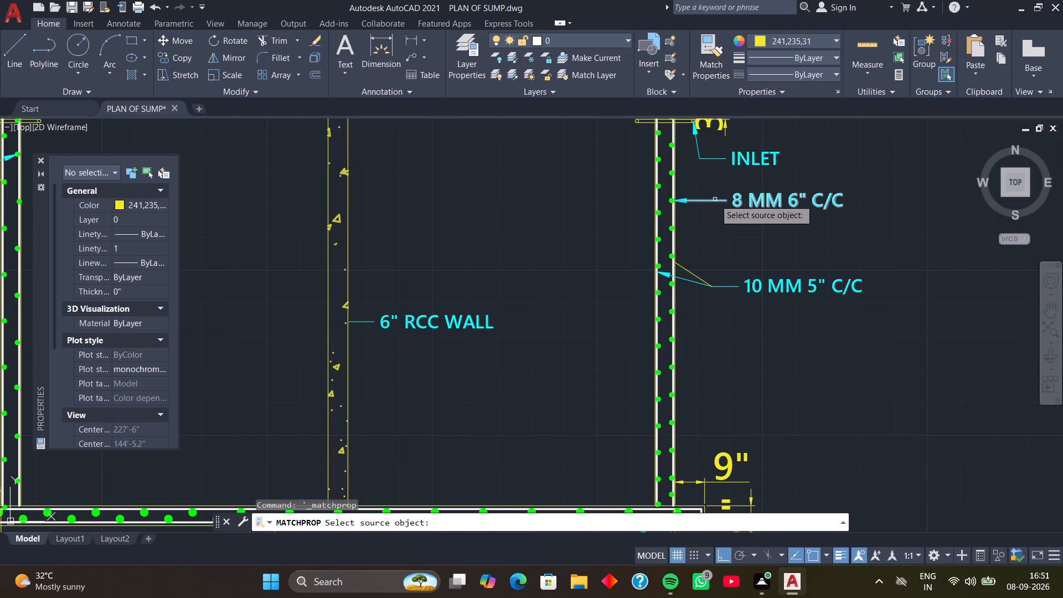
left_click(715, 199)
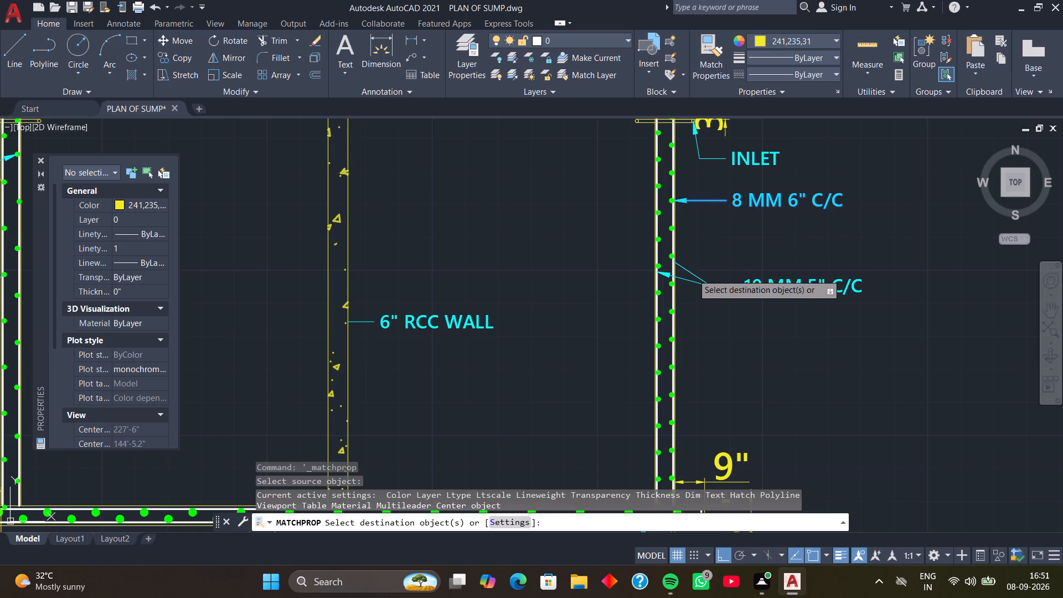
left_click(693, 274)
scroll(703, 259, "down", 2)
middle_click_drag(696, 285, 760, 272)
middle_click_drag(772, 269, 781, 265)
middle_click_drag(543, 277, 577, 261)
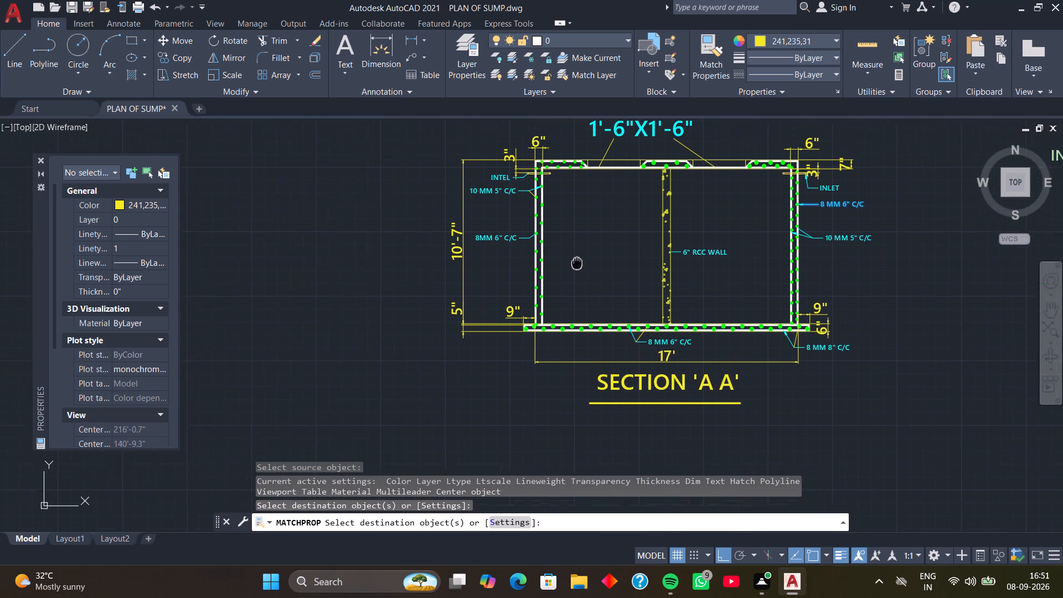
middle_click_drag(577, 261, 588, 236)
scroll(656, 311, "up", 3)
left_click(633, 303)
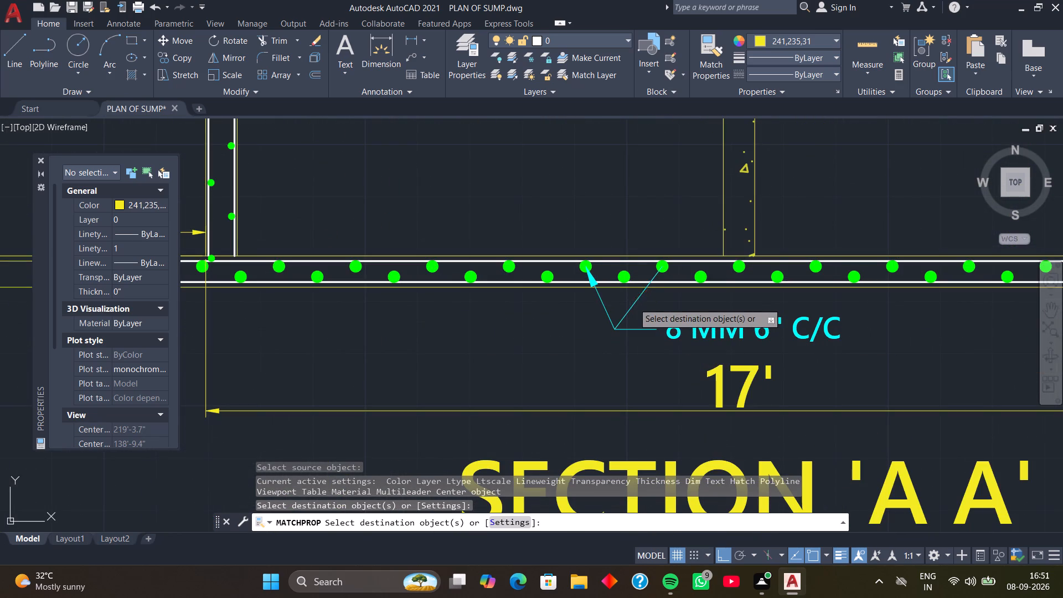
scroll(703, 314, "down", 2)
middle_click_drag(750, 336, 709, 341)
scroll(877, 329, "up", 1)
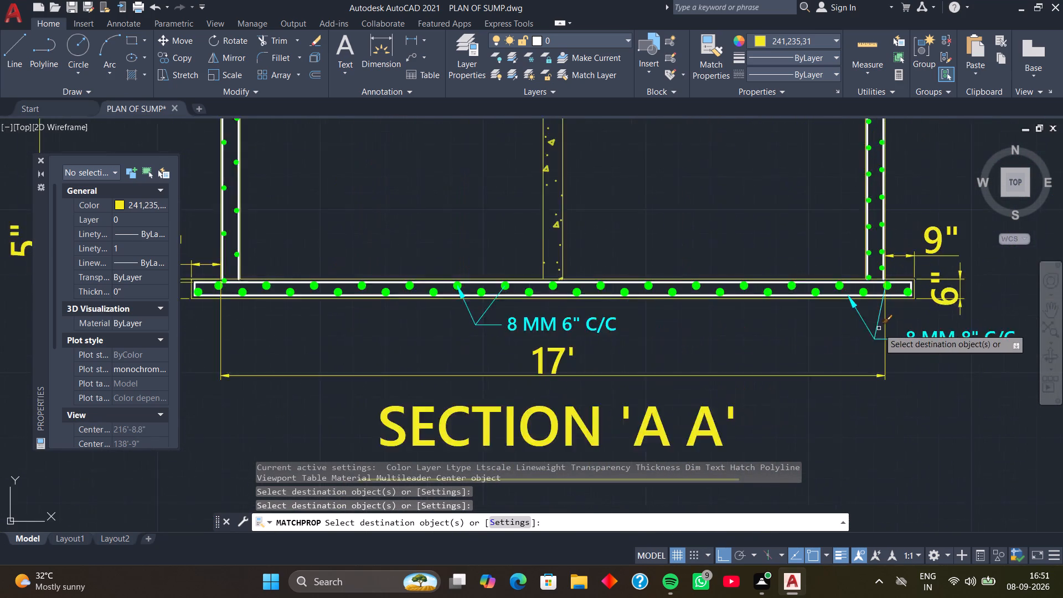
scroll(879, 328, "up", 1)
left_click(873, 324)
scroll(843, 335, "down", 3)
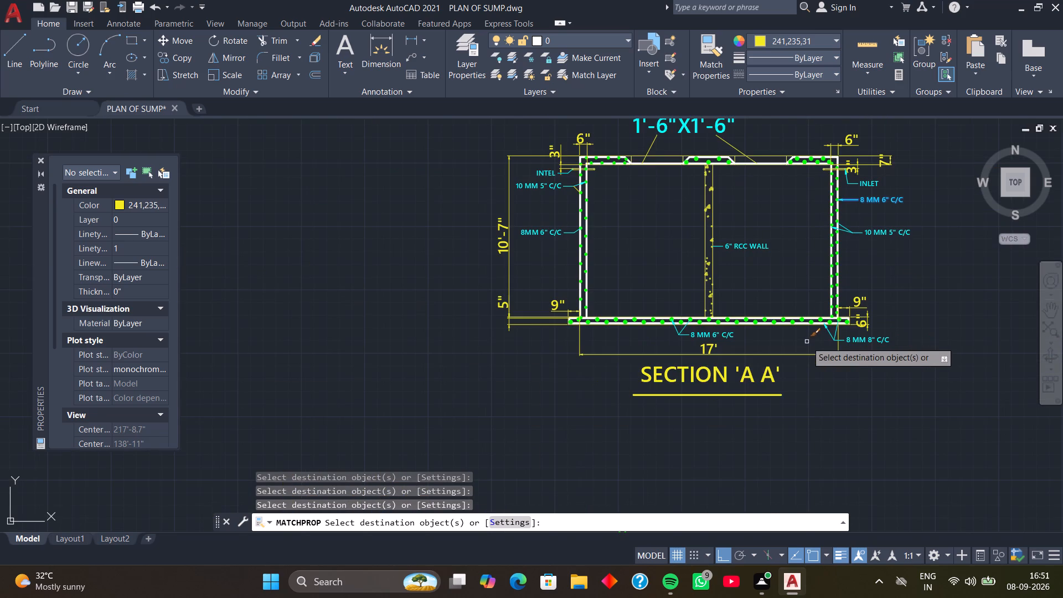
key("Escape")
Match both MAN HOLE COVERS leader lines in section A A to the properties of the cyan 8 MM 6" C/C leader.
scroll(795, 282, "down", 1)
middle_click_drag(796, 255, 780, 298)
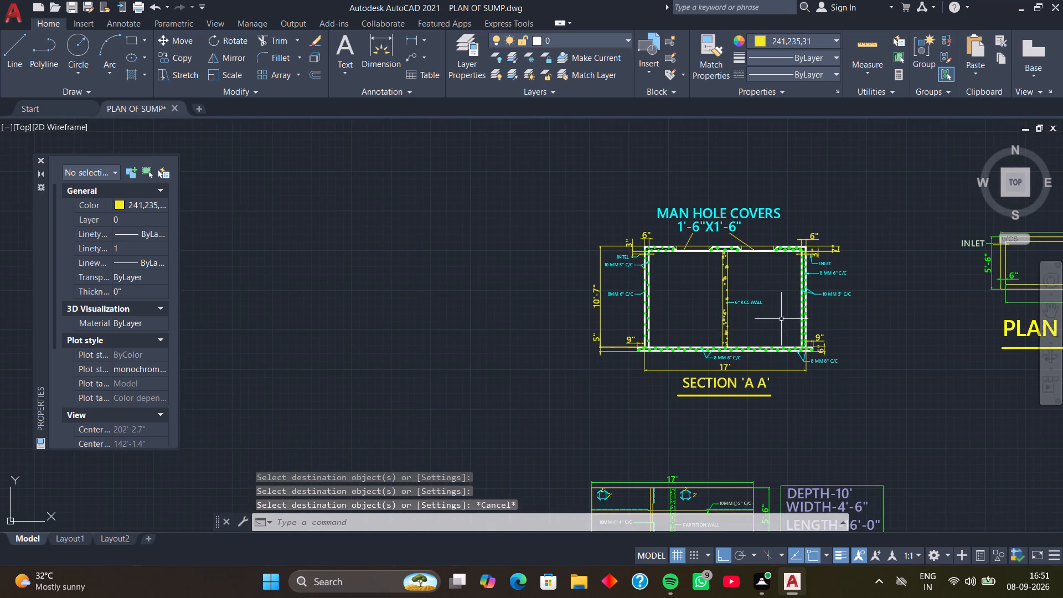
middle_click_drag(771, 293, 774, 312)
scroll(759, 292, "up", 2)
middle_click_drag(759, 292, 730, 321)
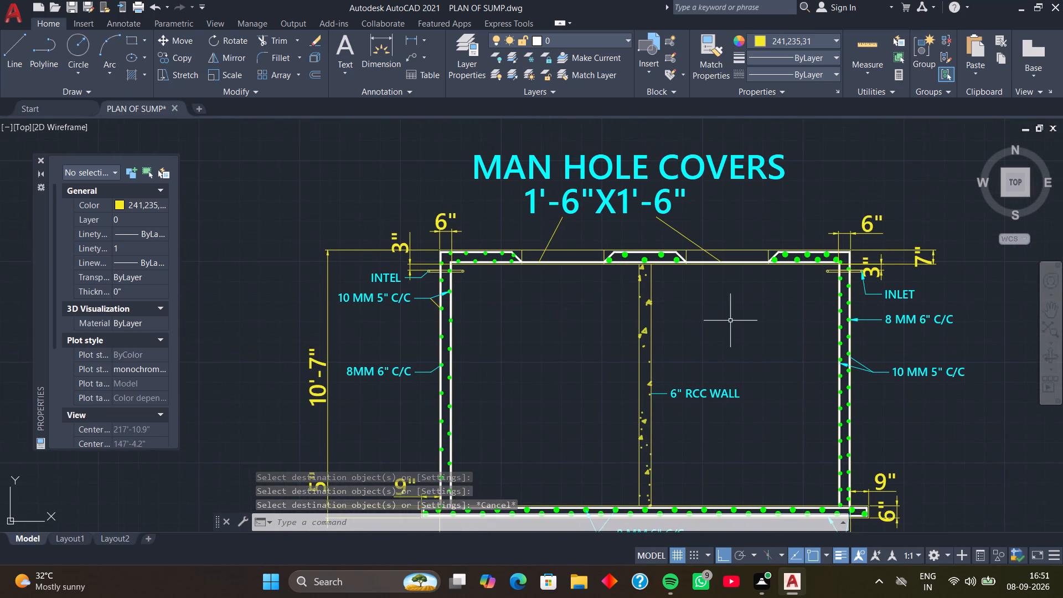
left_click(711, 59)
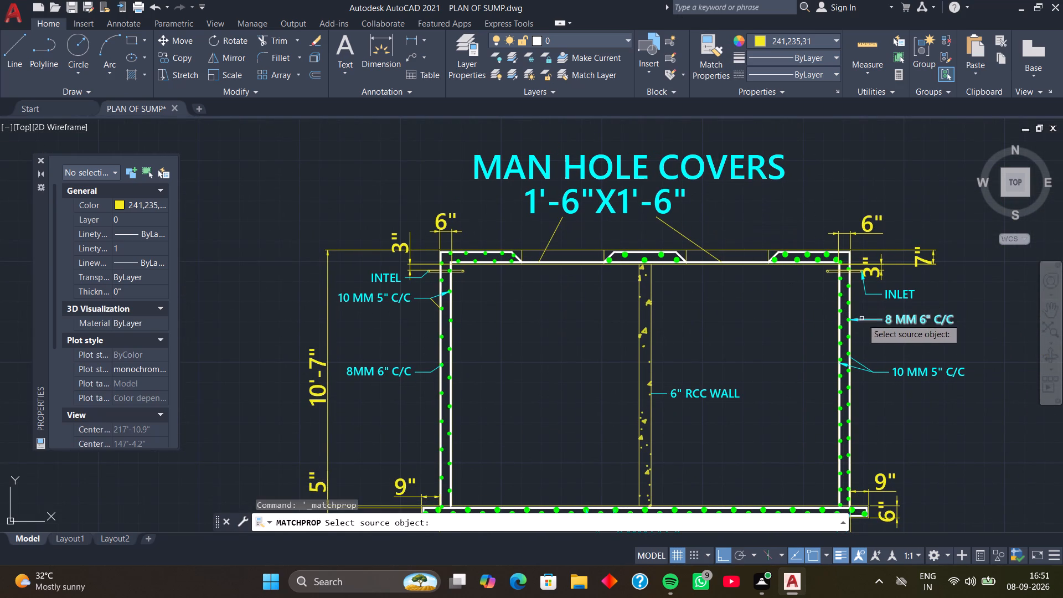
left_click(863, 318)
left_click(684, 235)
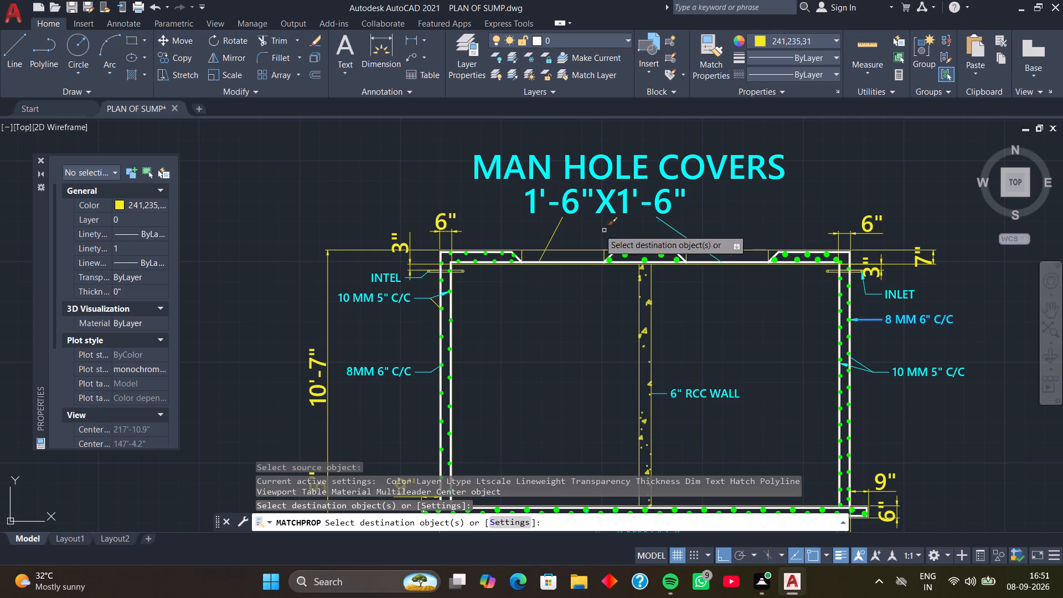
left_click(554, 233)
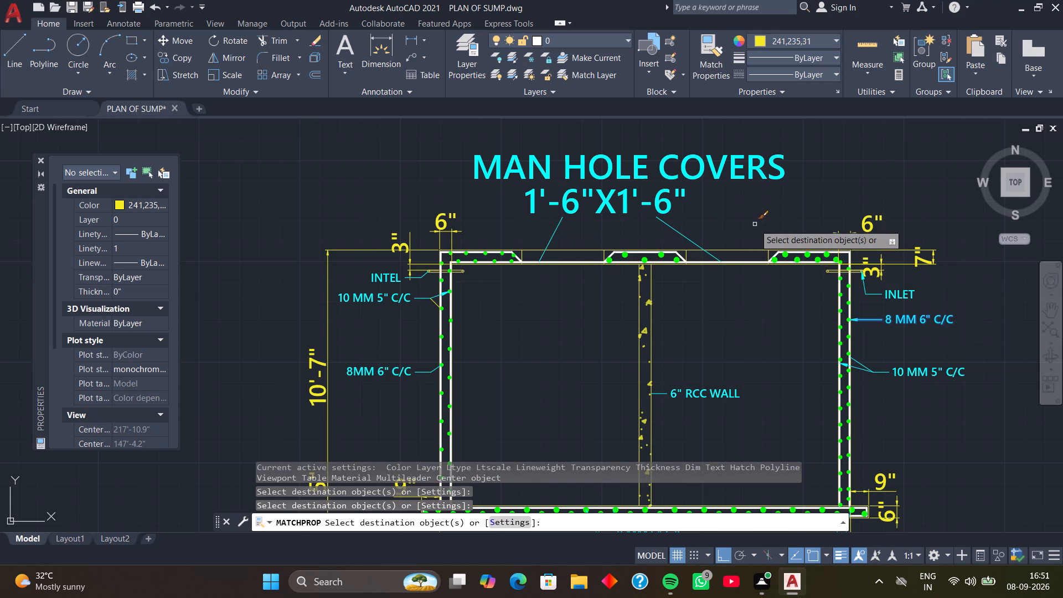
key("Escape")
Look over the section, top slab and plan drawings together.
scroll(755, 224, "down", 2)
middle_click_drag(755, 224, 742, 156)
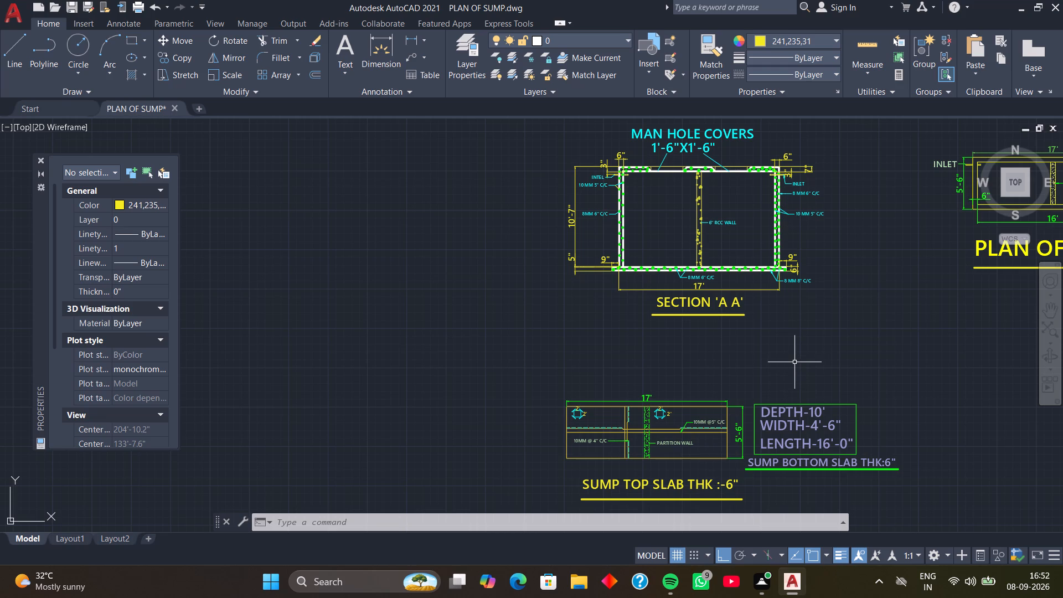
scroll(776, 339, "down", 2)
middle_click_drag(825, 337, 730, 354)
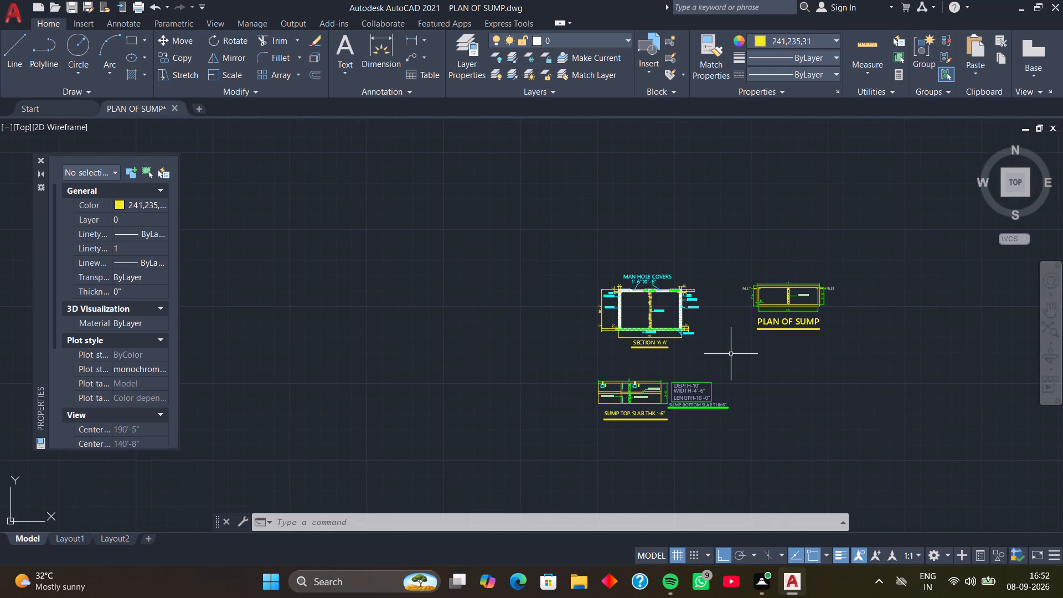
middle_click_drag(744, 362, 692, 373)
middle_click(692, 373)
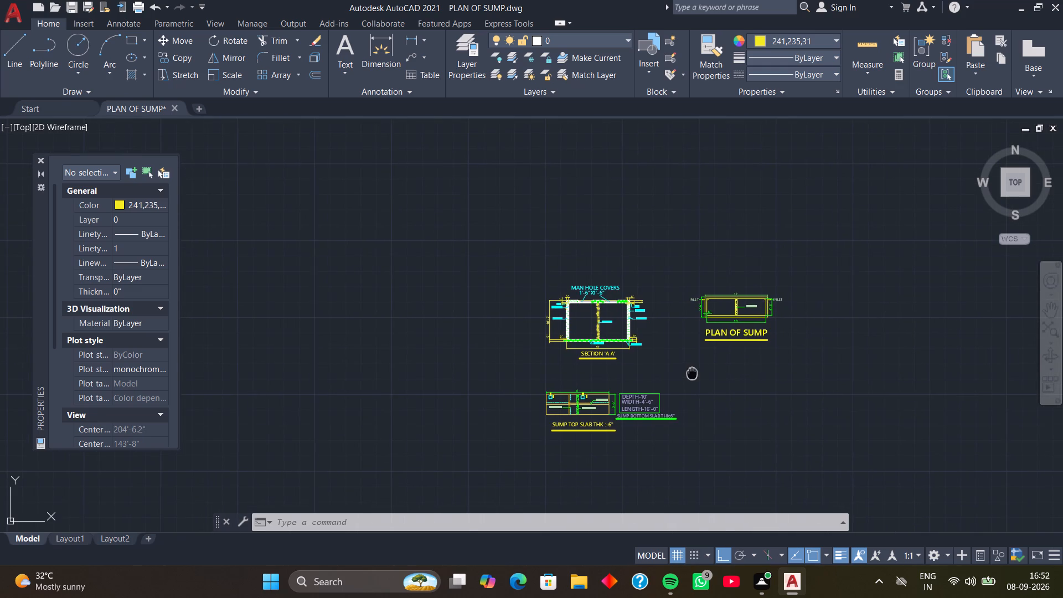
middle_click_drag(692, 373, 685, 377)
middle_click_drag(681, 378, 701, 404)
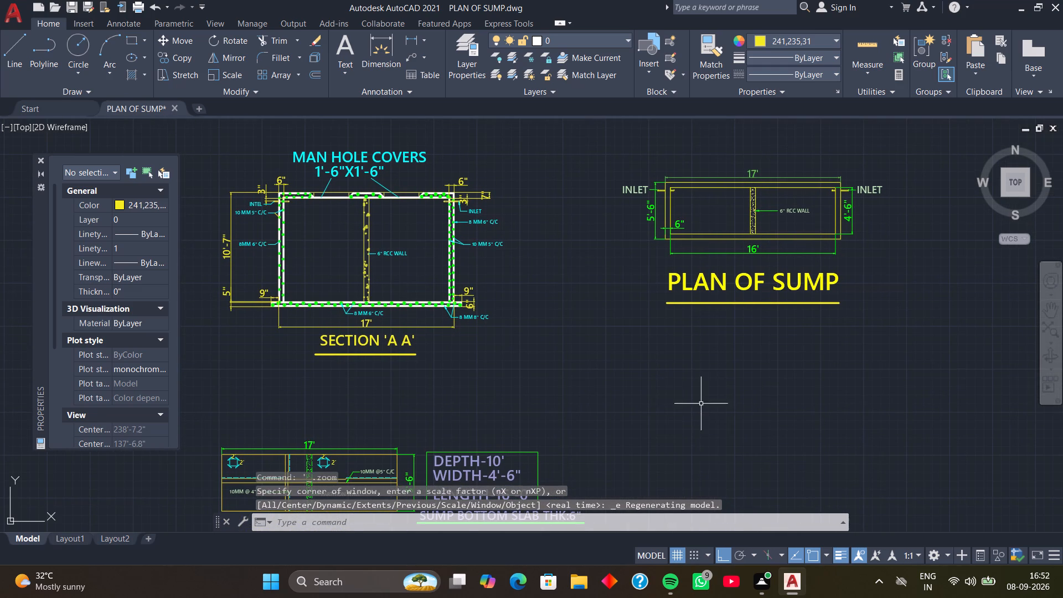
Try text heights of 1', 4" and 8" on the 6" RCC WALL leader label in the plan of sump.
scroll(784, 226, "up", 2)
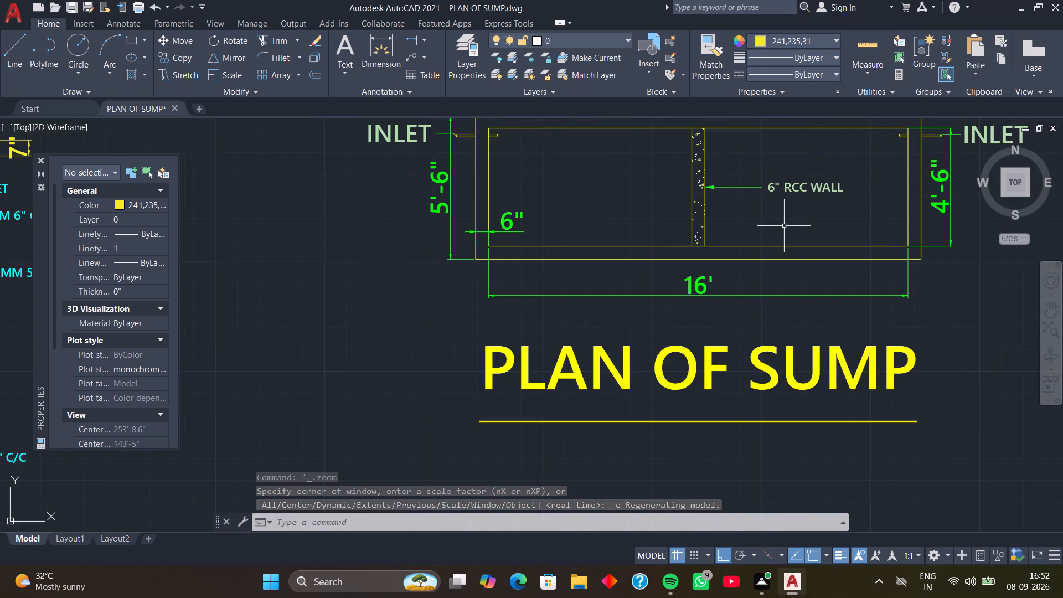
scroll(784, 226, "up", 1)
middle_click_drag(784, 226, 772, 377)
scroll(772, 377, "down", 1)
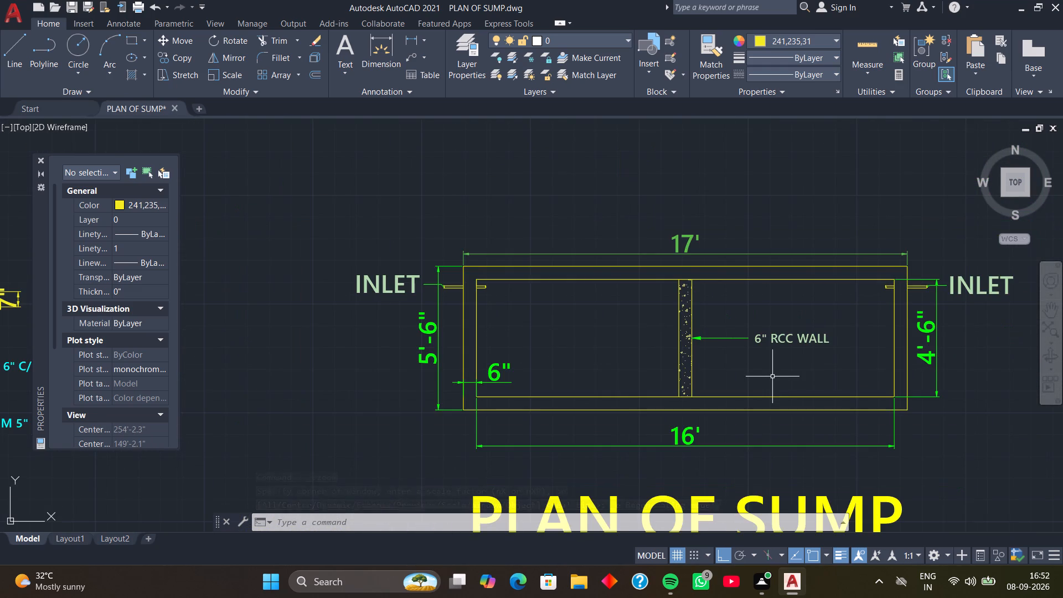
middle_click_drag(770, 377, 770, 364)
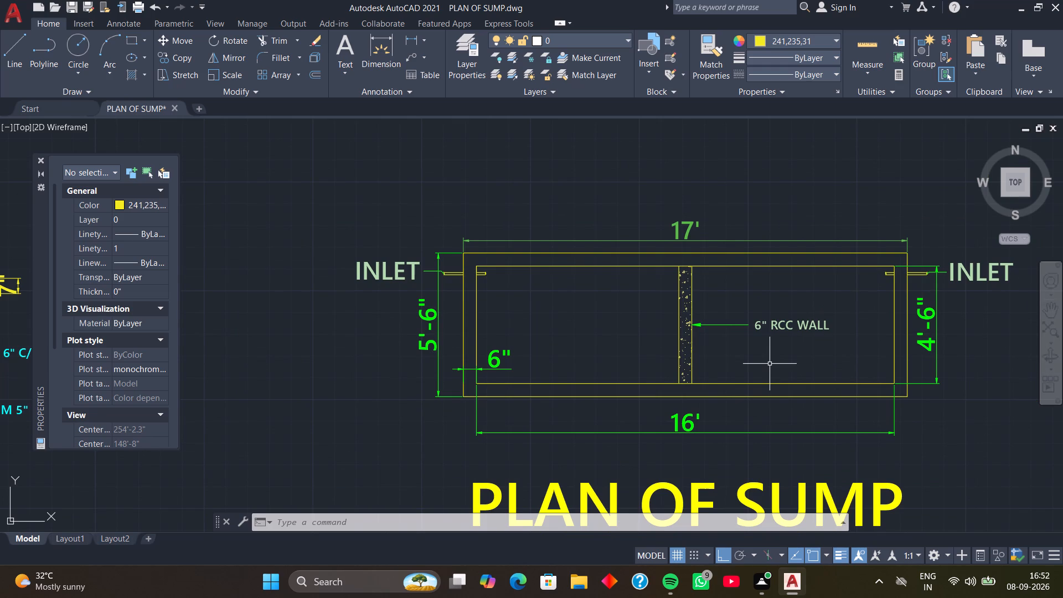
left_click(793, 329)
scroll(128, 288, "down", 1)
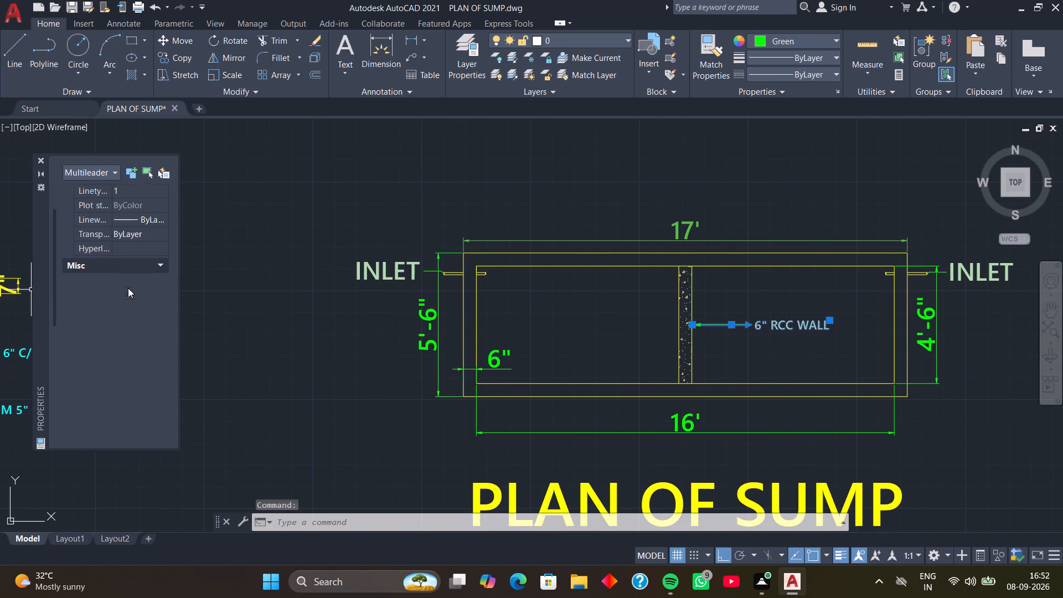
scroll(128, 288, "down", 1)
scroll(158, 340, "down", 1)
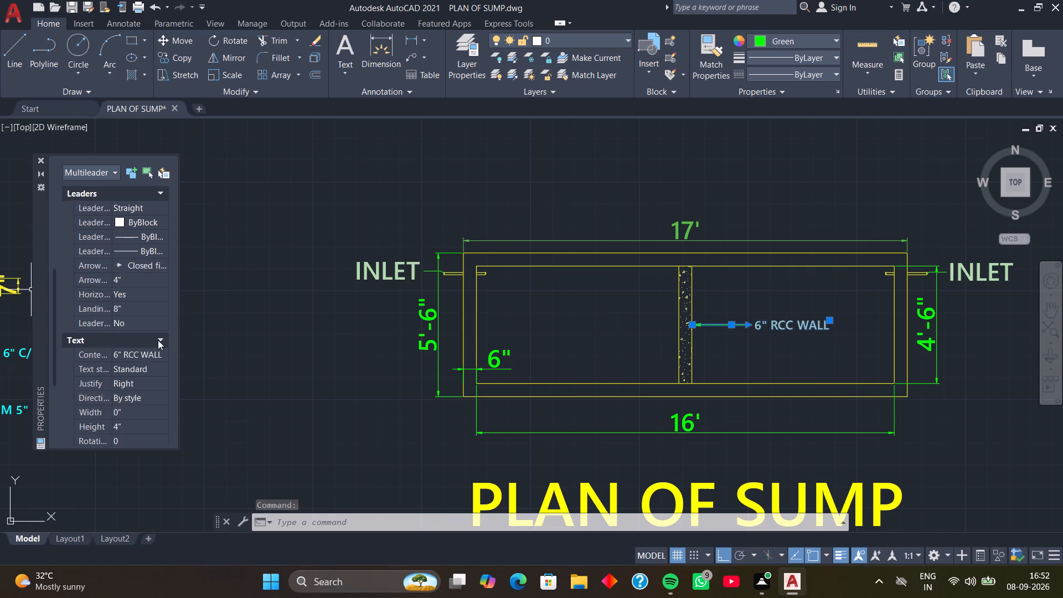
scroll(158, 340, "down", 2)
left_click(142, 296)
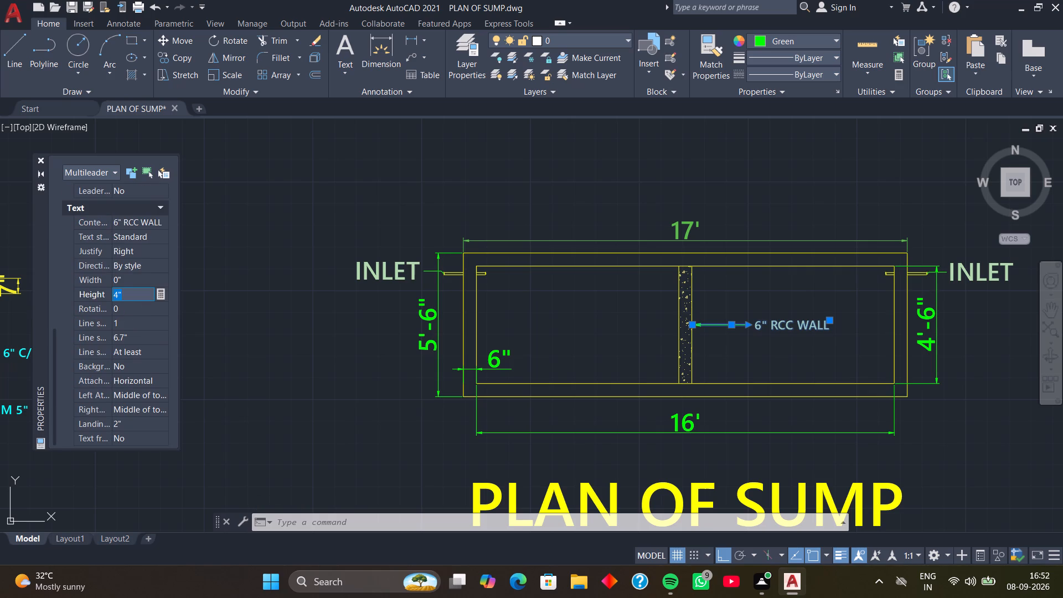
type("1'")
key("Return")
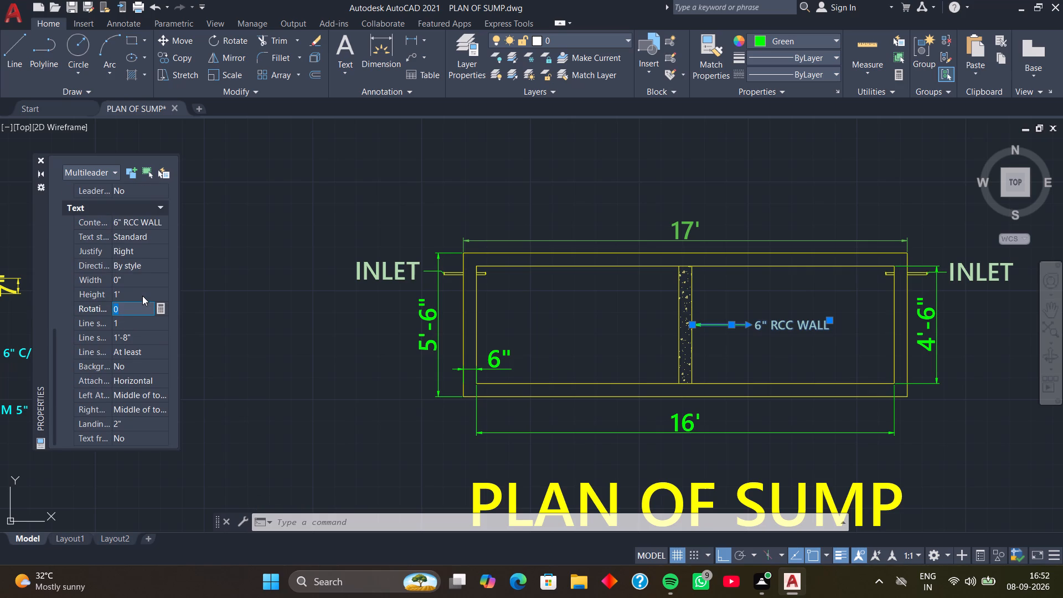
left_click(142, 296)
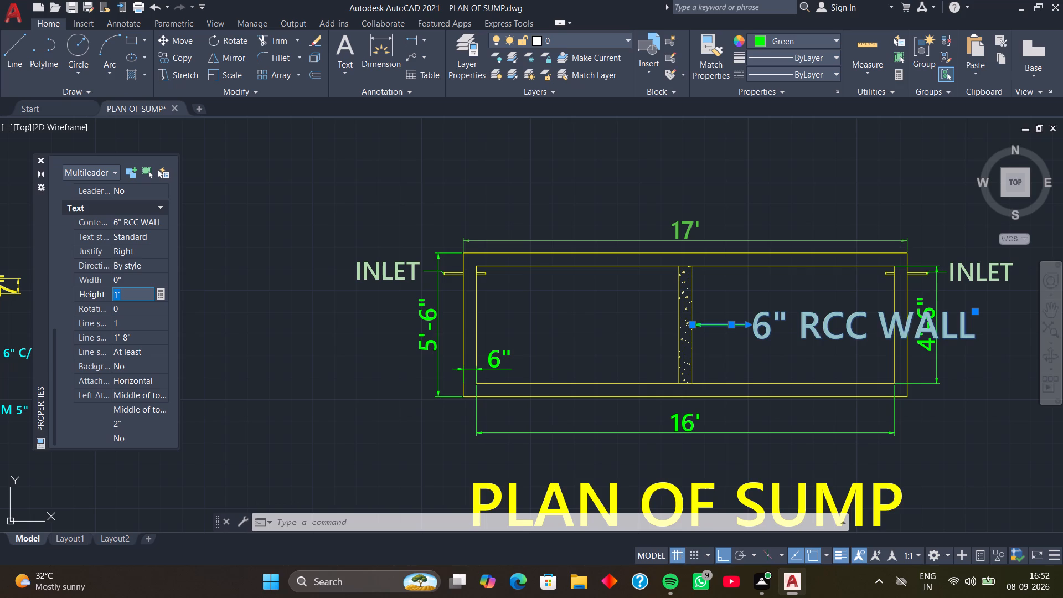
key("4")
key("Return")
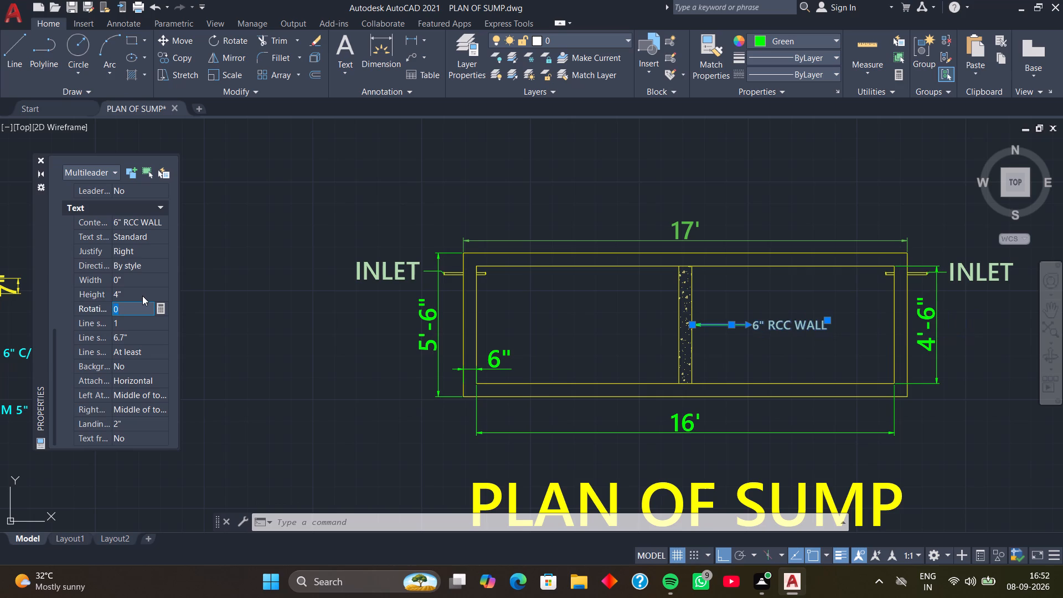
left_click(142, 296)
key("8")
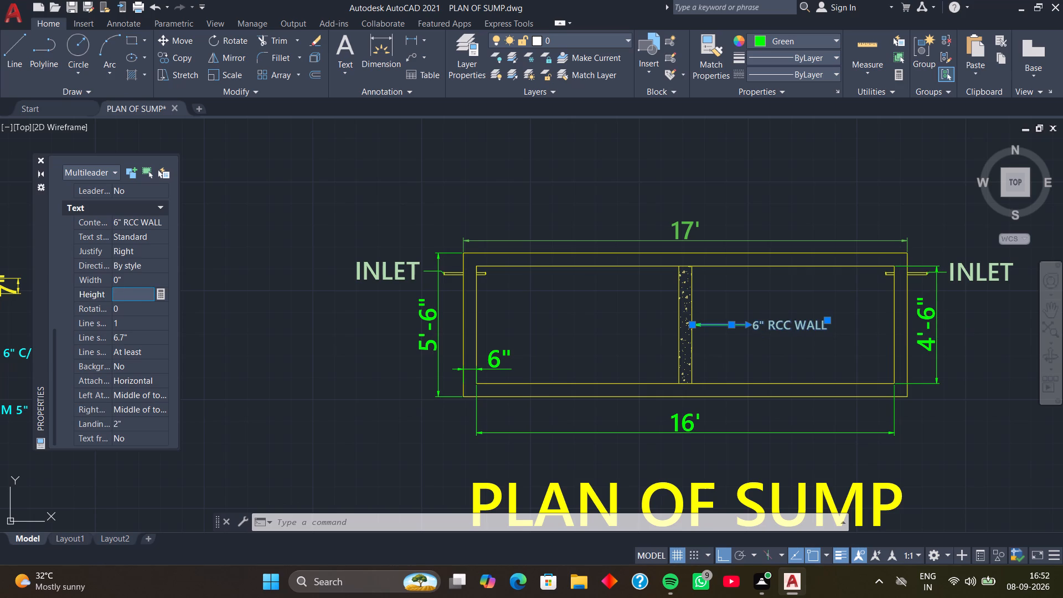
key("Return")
Set the text height of the plan's 6" RCC WALL leader label to 6" and deselect it.
left_click(142, 296)
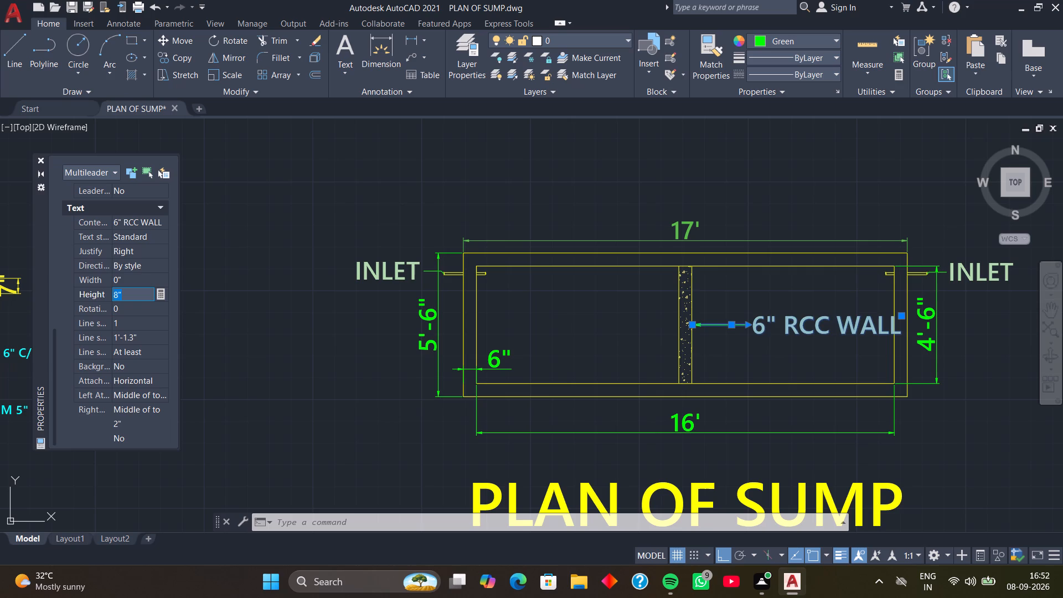
key("6")
key("Return")
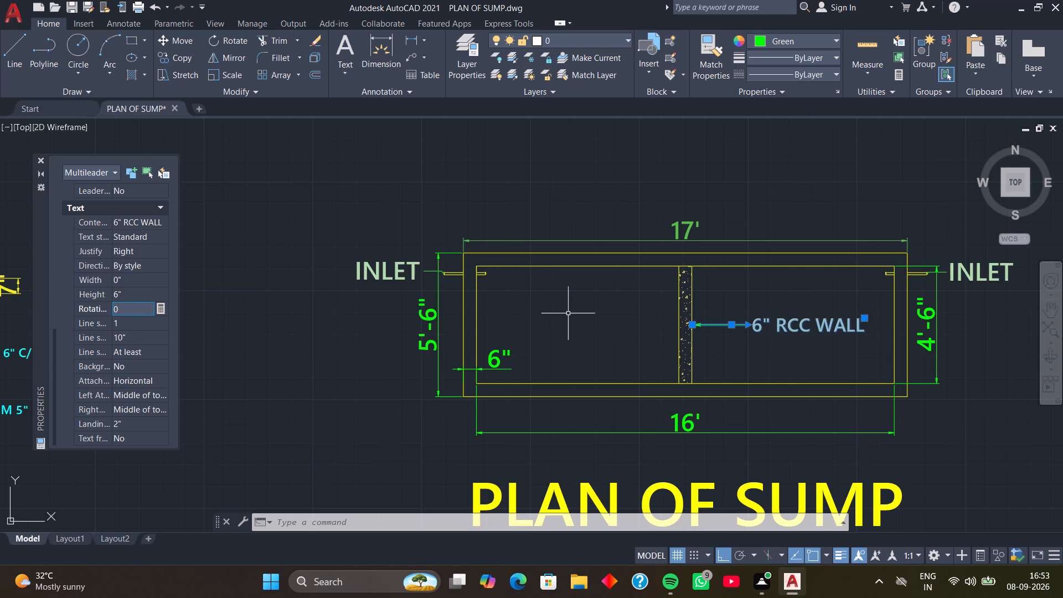
middle_click_drag(551, 292, 469, 260)
middle_click(436, 249)
key("Escape")
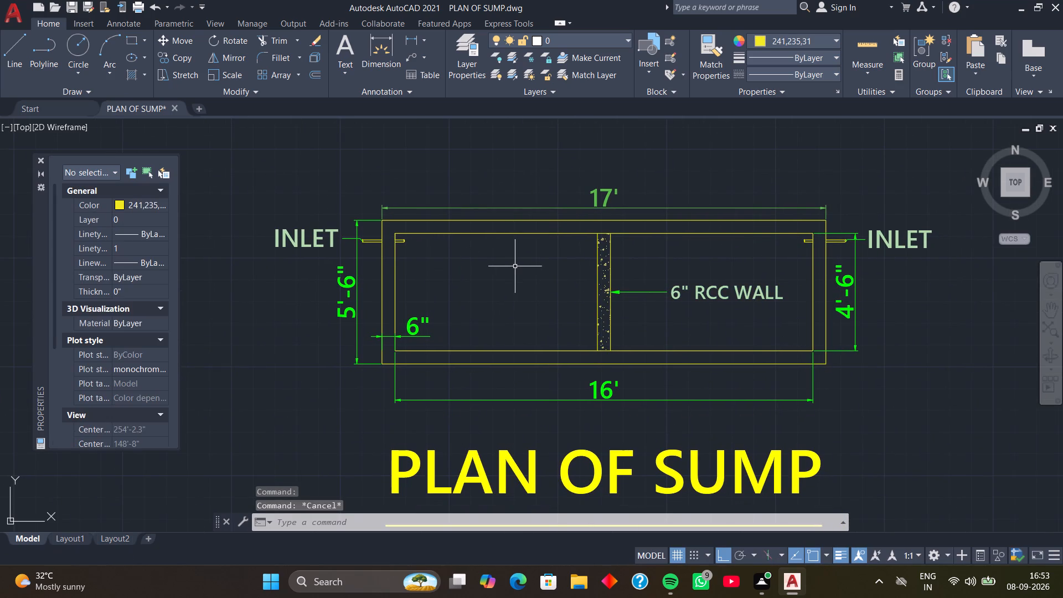
Set the text height of the 6" RCC WALL leader label in section A A to 7" and deselect it.
scroll(515, 266, "down", 2)
middle_click_drag(519, 269, 539, 255)
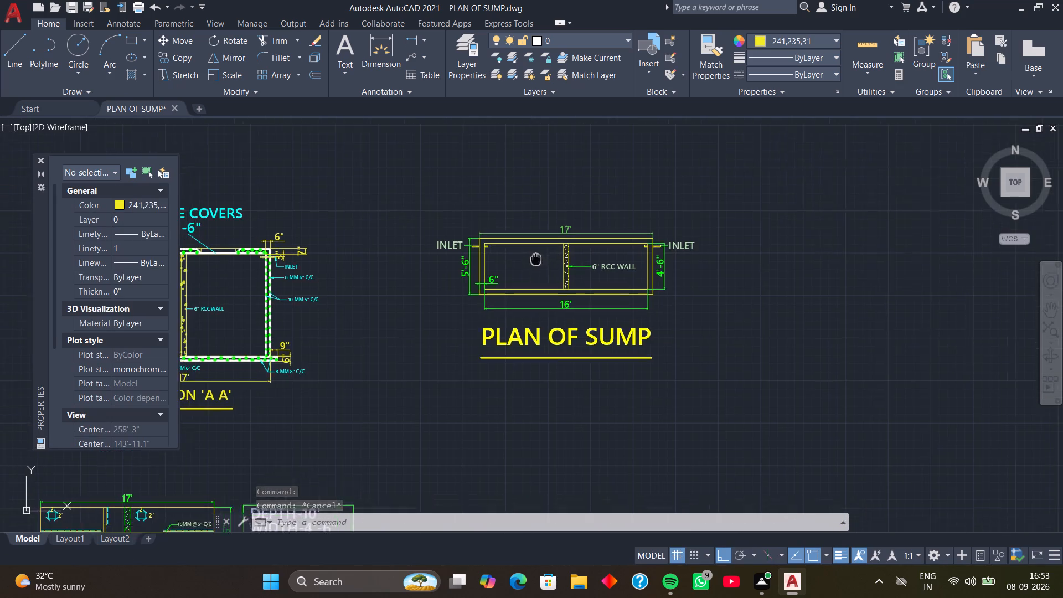
middle_click_drag(539, 255, 585, 214)
middle_click_drag(407, 290, 492, 292)
scroll(396, 275, "up", 3)
middle_click_drag(341, 271, 498, 302)
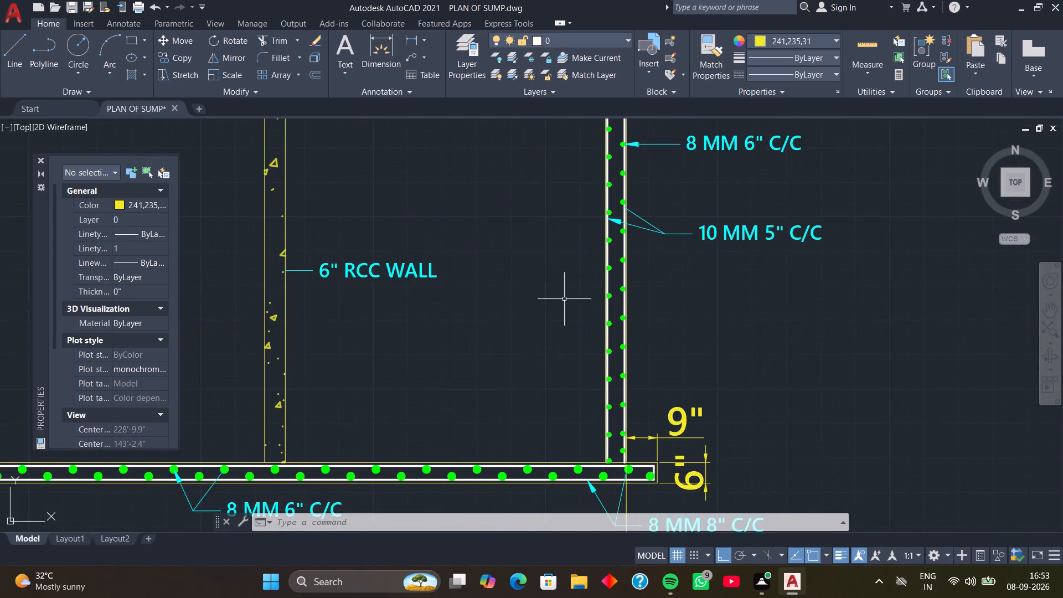
middle_click_drag(469, 306, 543, 308)
left_click(481, 275)
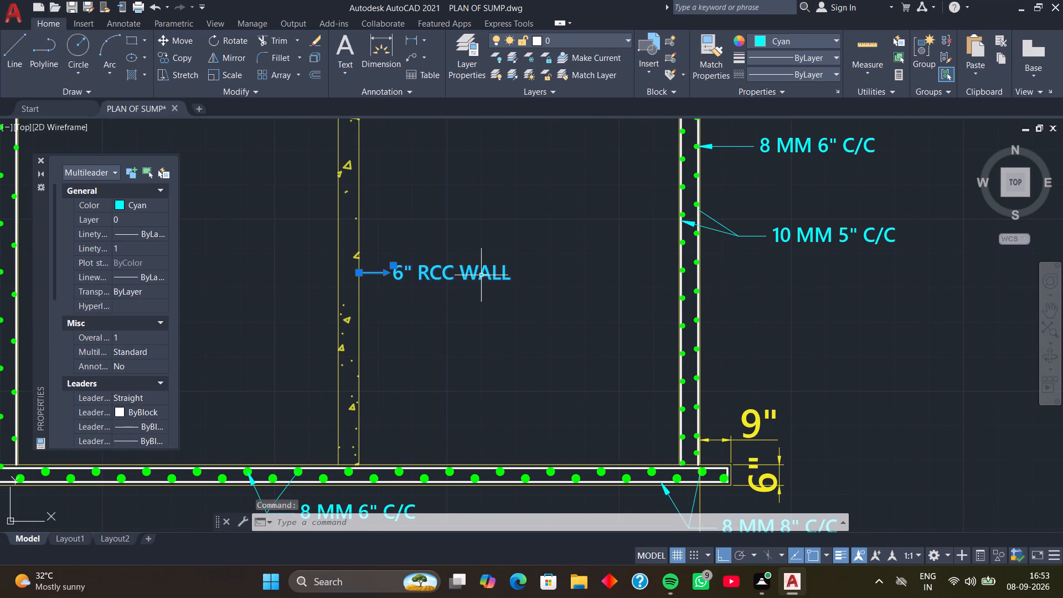
scroll(115, 306, "down", 4)
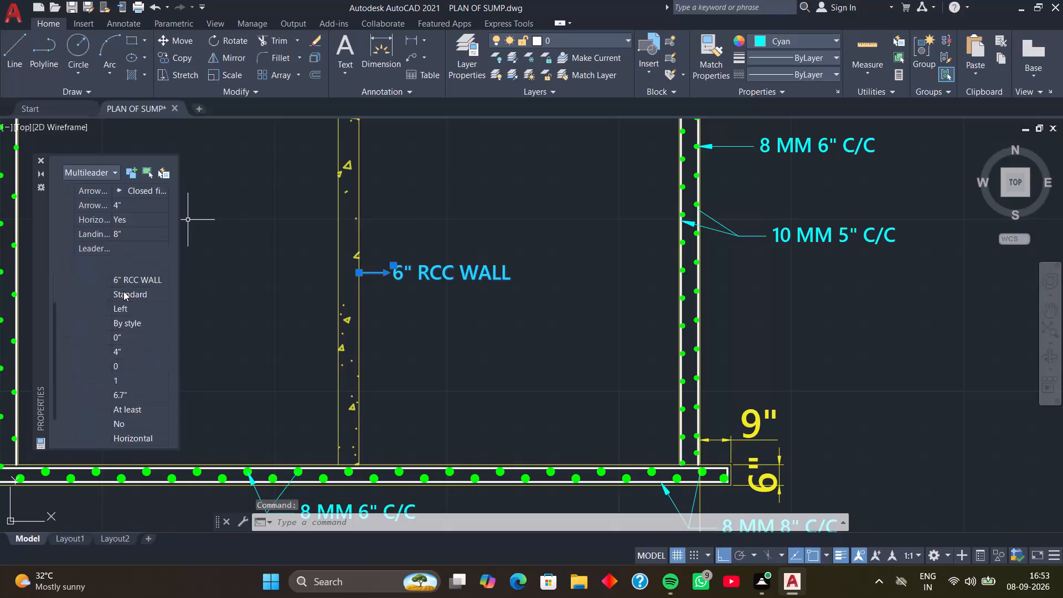
scroll(123, 291, "down", 1)
left_click(136, 293)
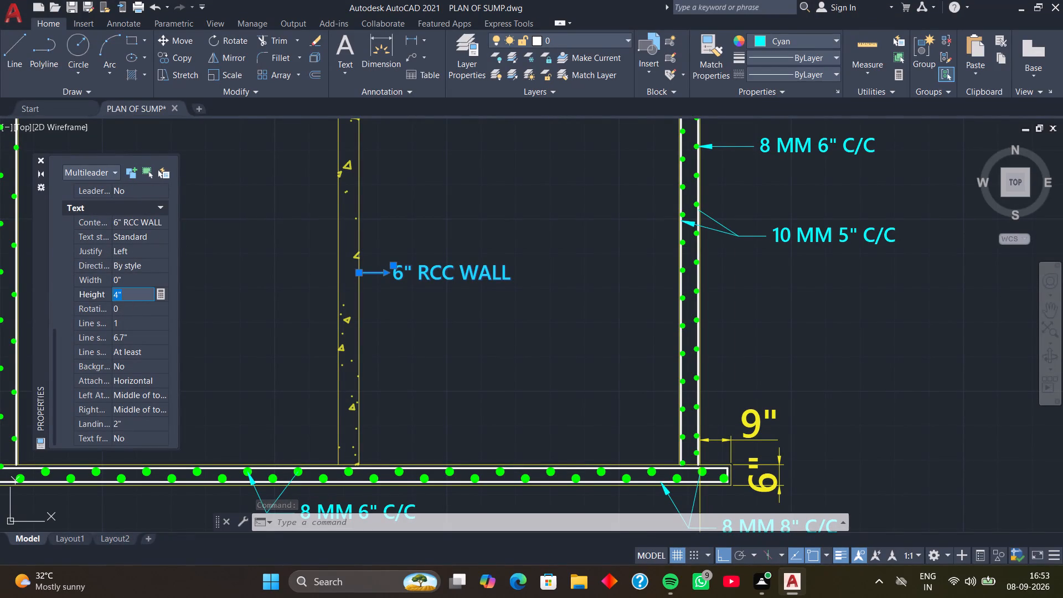
key("7")
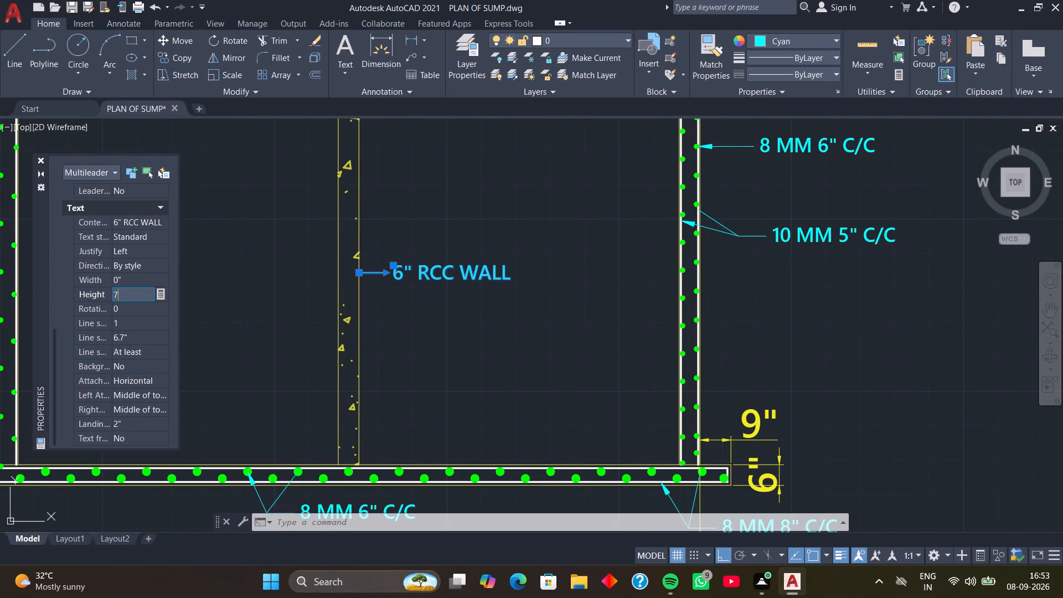
key("Return")
scroll(433, 203, "down", 1)
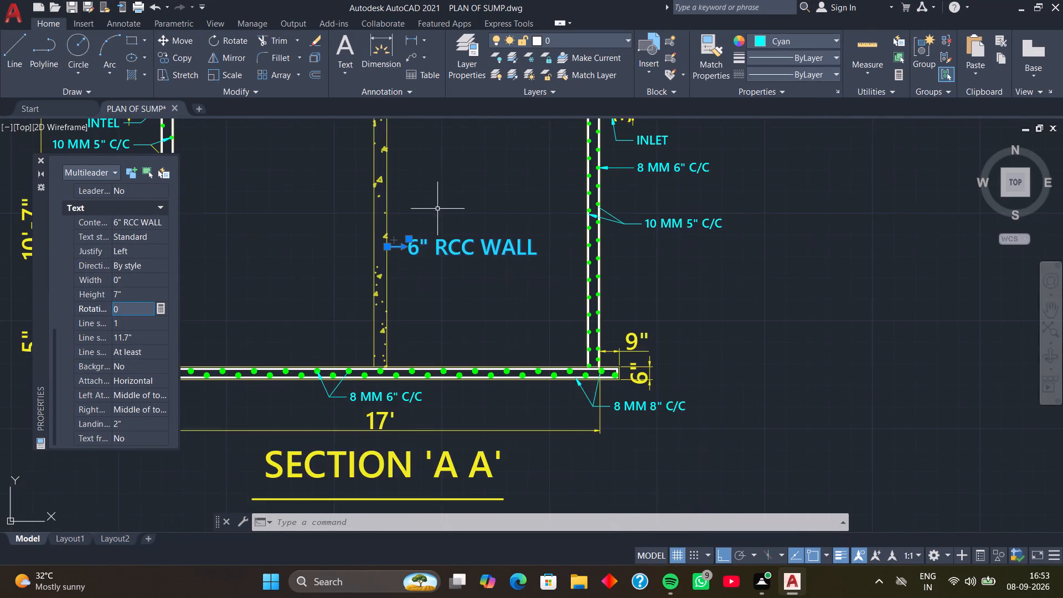
middle_click_drag(438, 209, 336, 269)
key("Escape")
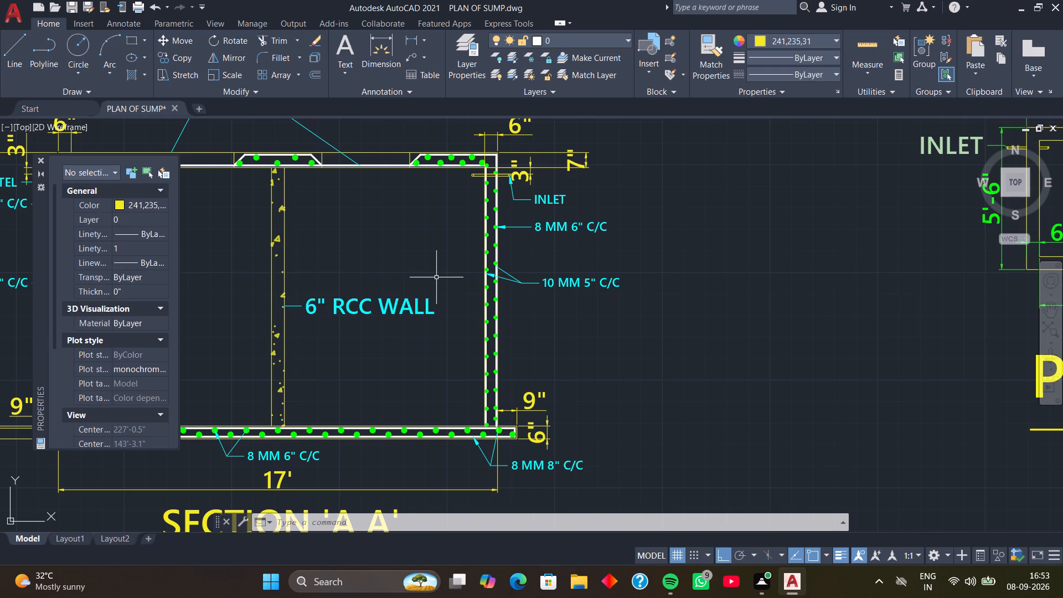
Set the text height of the 10 MM 5" C/C leader label at section A A's right wall to 7" and deselect it.
left_click(581, 285)
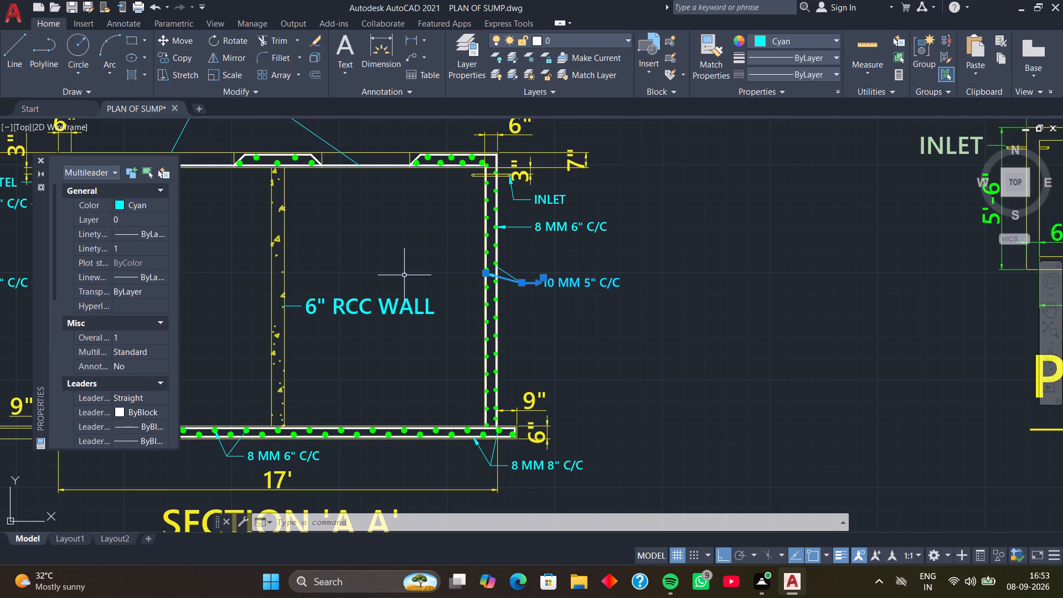
scroll(140, 296, "down", 3)
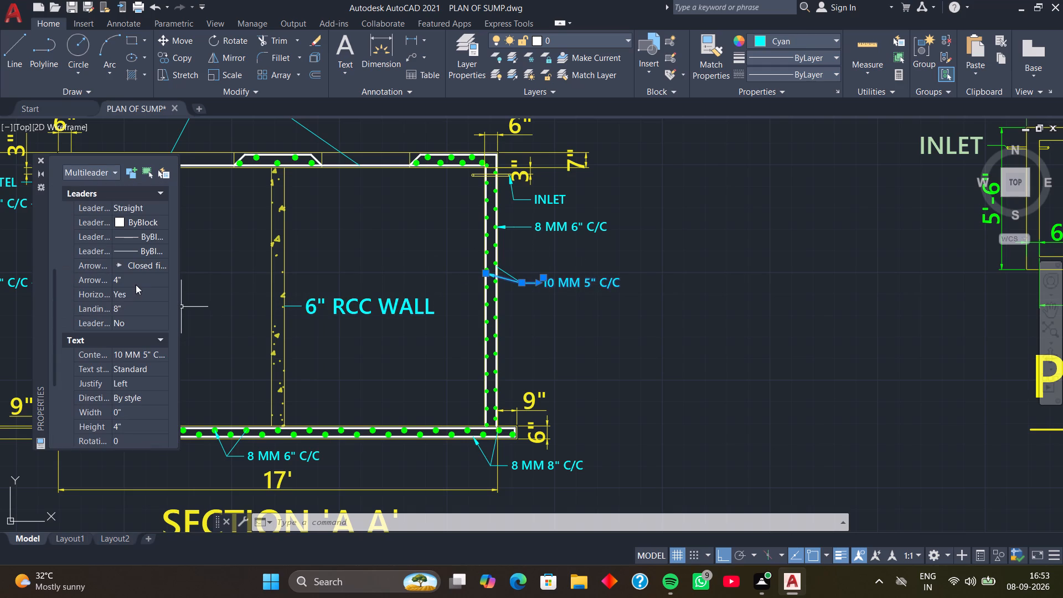
scroll(136, 282, "down", 1)
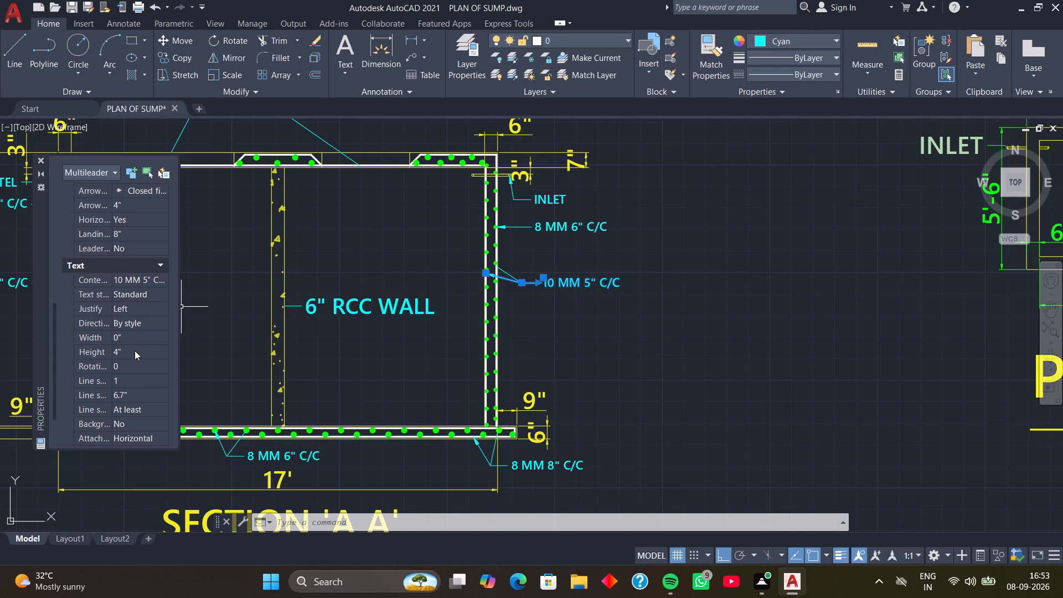
left_click(135, 351)
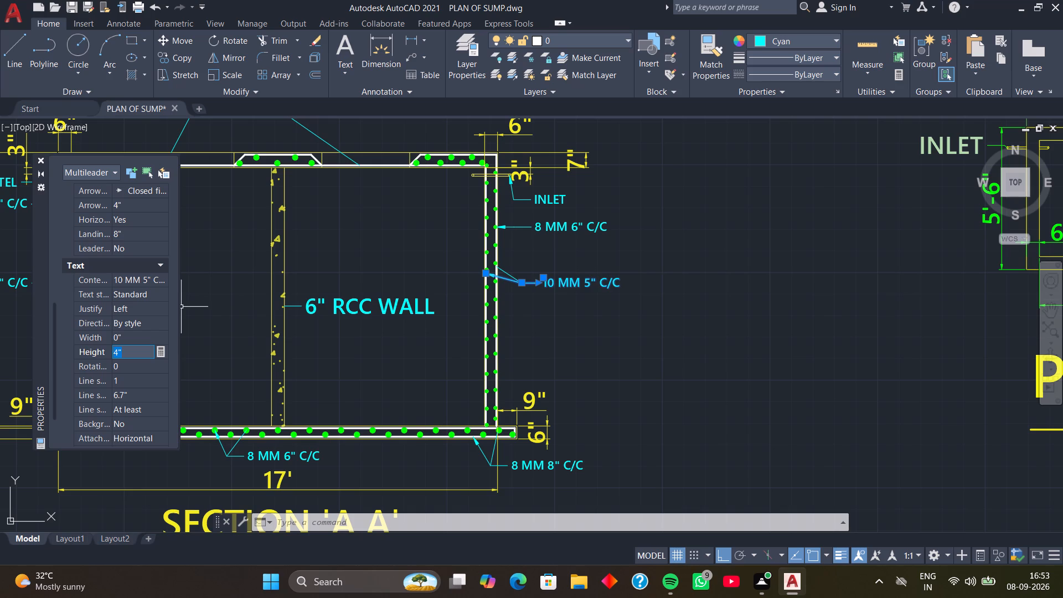
key("7")
key("Return")
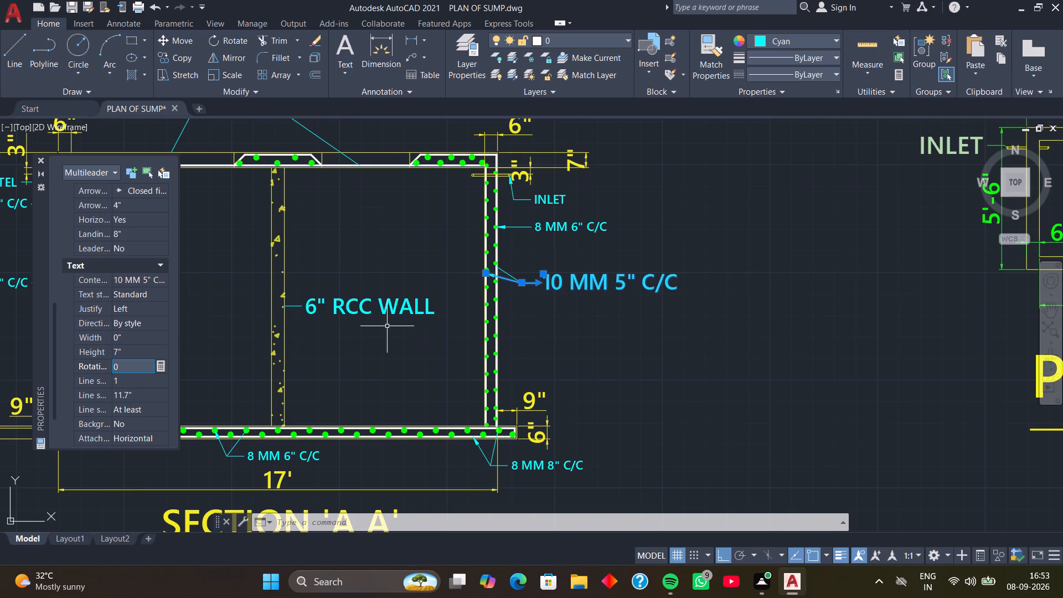
key("Escape")
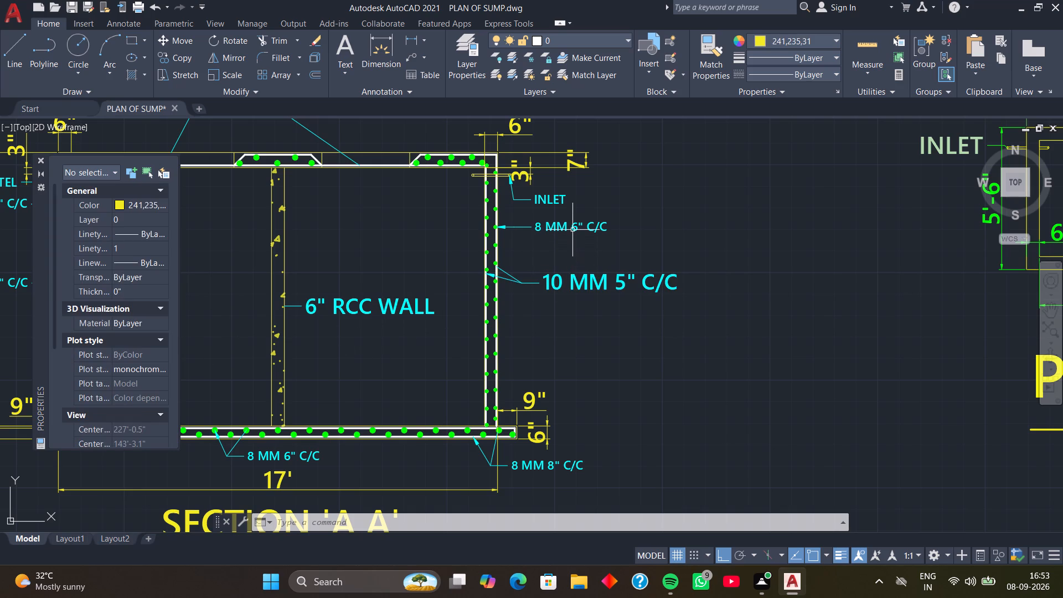
Set the text height of the 8 MM 6" C/C leader label at section A A's right wall to 7" and deselect it.
left_click(572, 230)
scroll(113, 319, "down", 3)
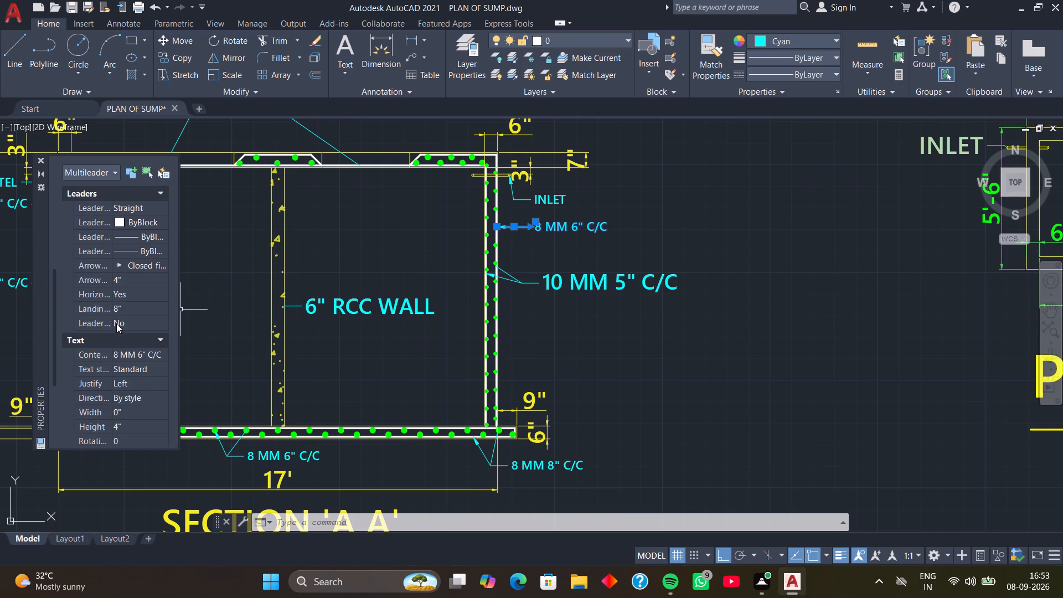
scroll(127, 325, "down", 1)
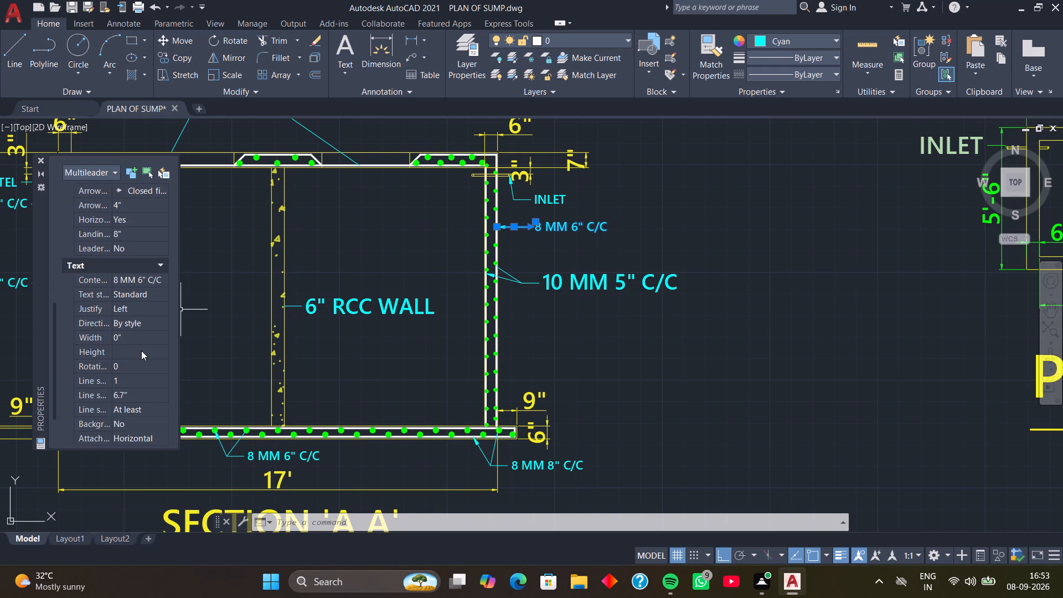
left_click(141, 350)
key("7")
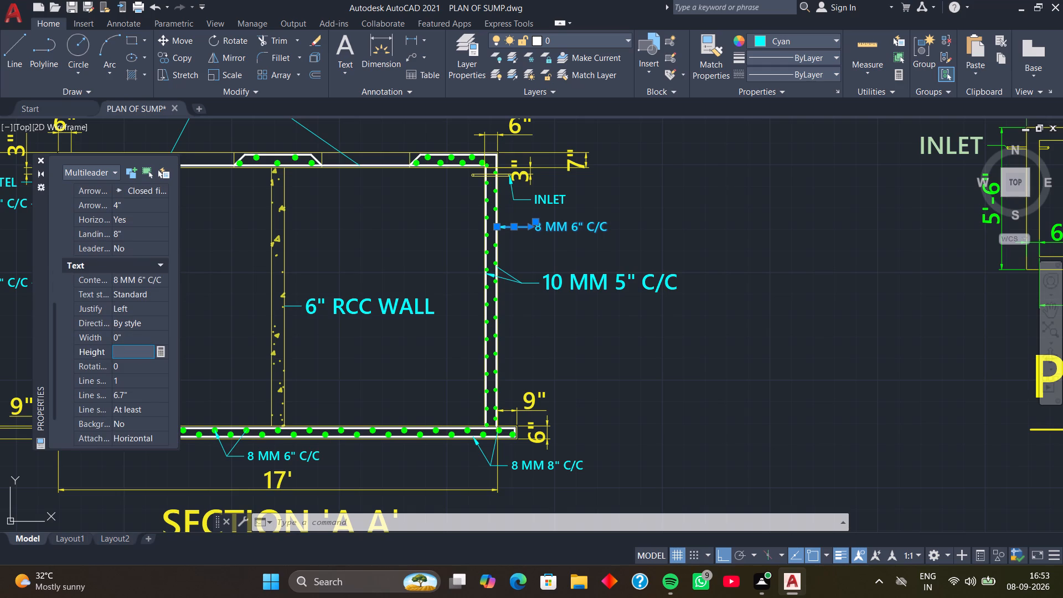
key("Return")
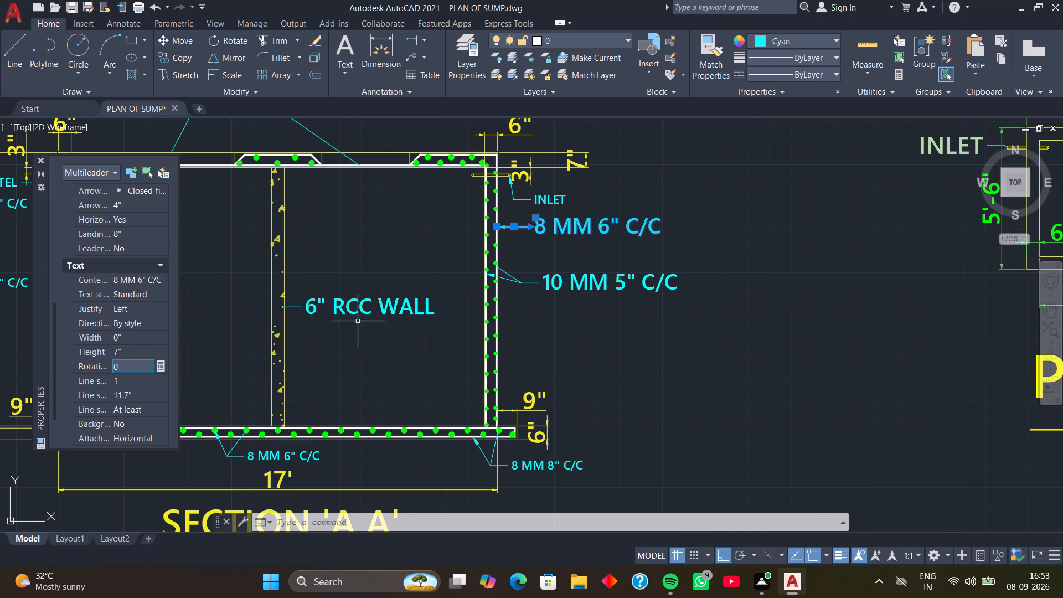
key("Escape")
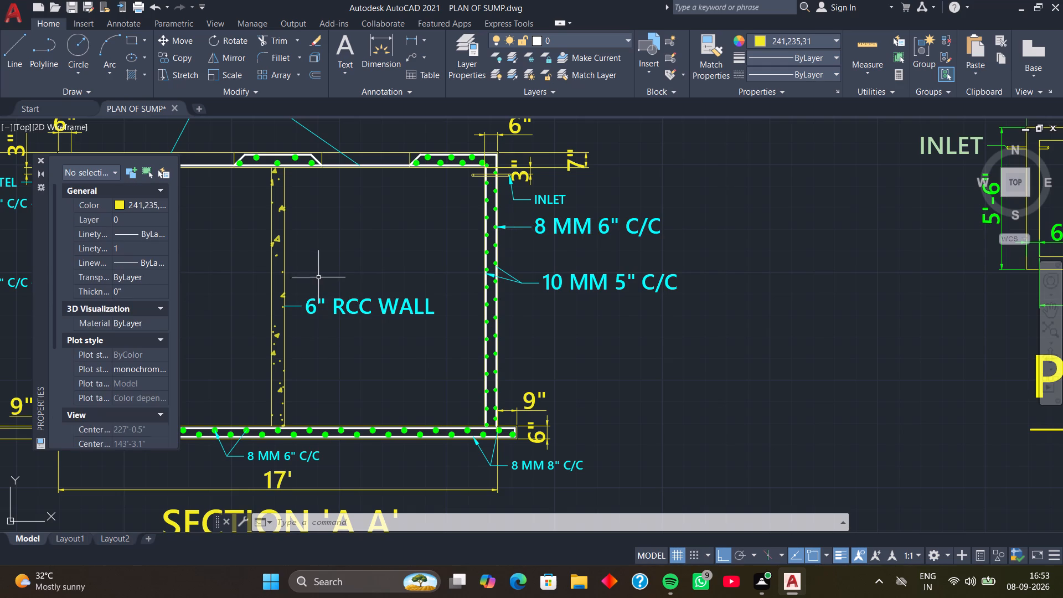
Set the text height of the INLET leader label at section A A's right wall to 7" and deselect it.
left_click(561, 199)
scroll(138, 319, "down", 2)
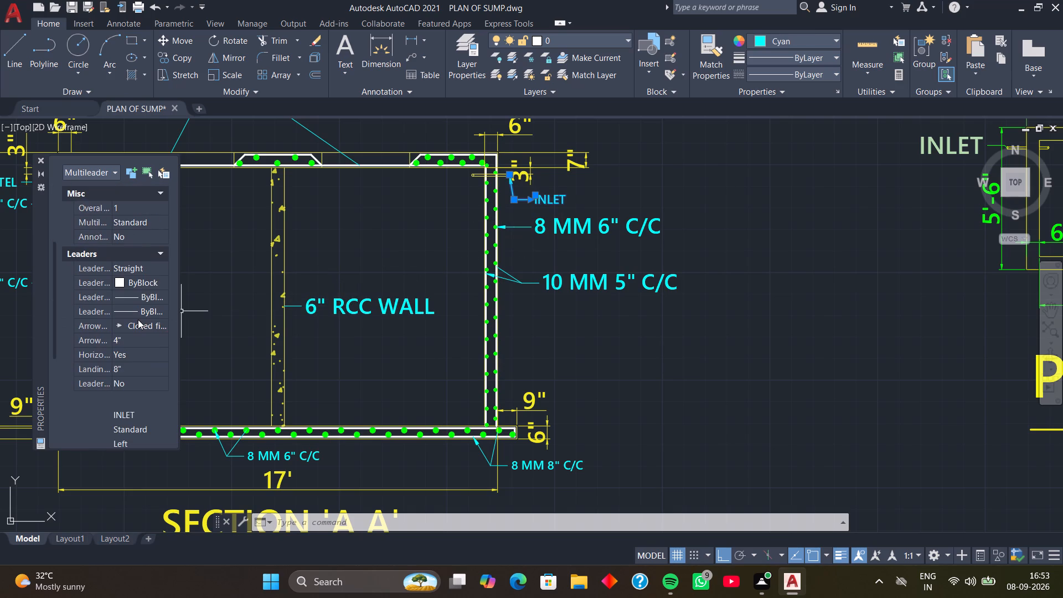
scroll(138, 319, "down", 5)
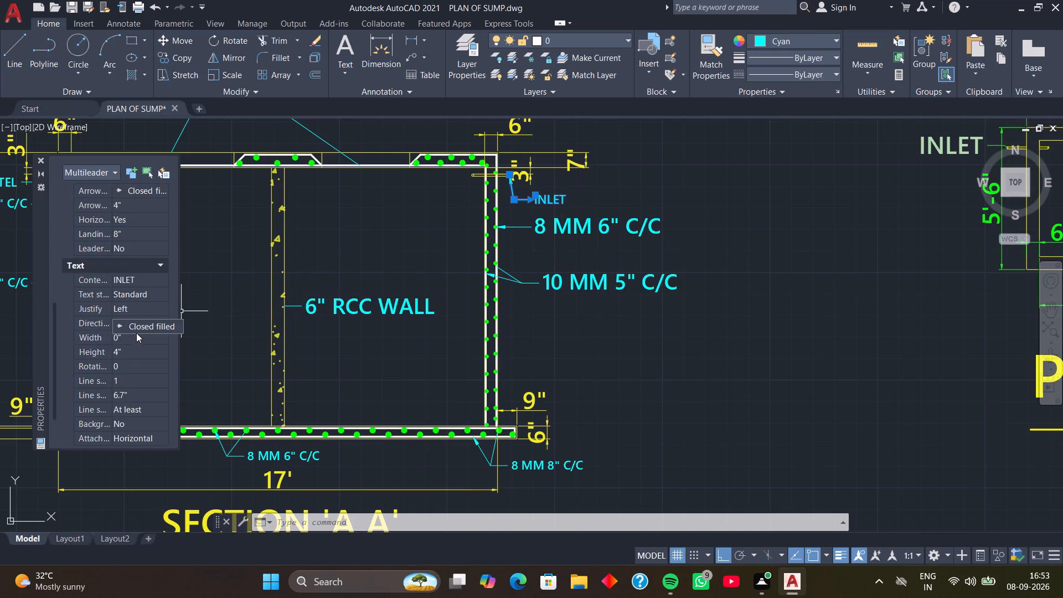
left_click(136, 349)
key("7")
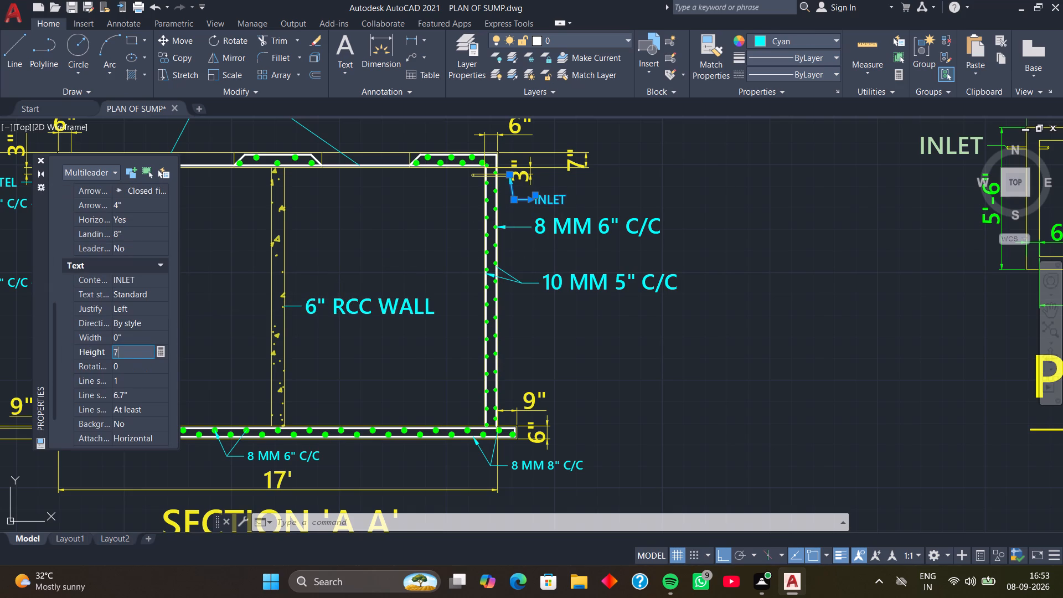
key("Return")
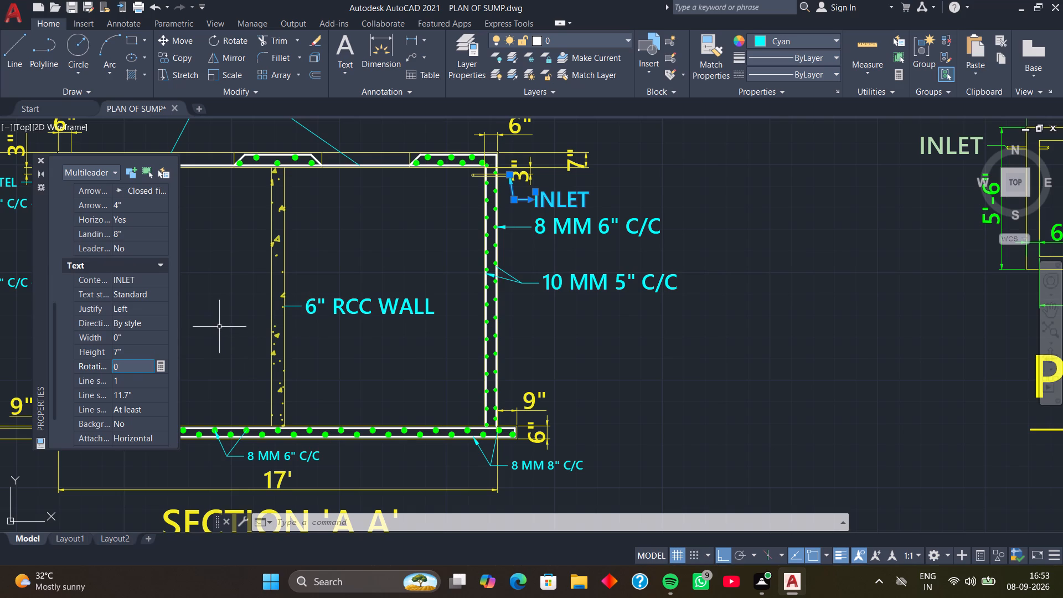
scroll(216, 318, "down", 1)
middle_click_drag(210, 319, 404, 321)
middle_click_drag(378, 303, 433, 313)
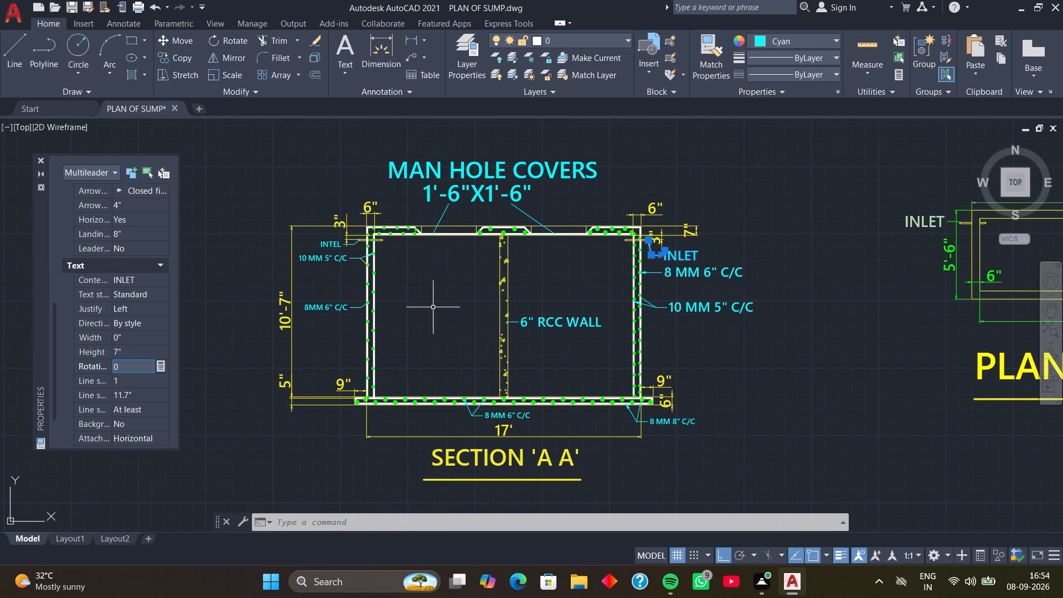
key("Escape")
Set the text height of the 10 MM 5" C/C leader label at section A A's left wall to 7" and clear the selection.
scroll(323, 277, "up", 2)
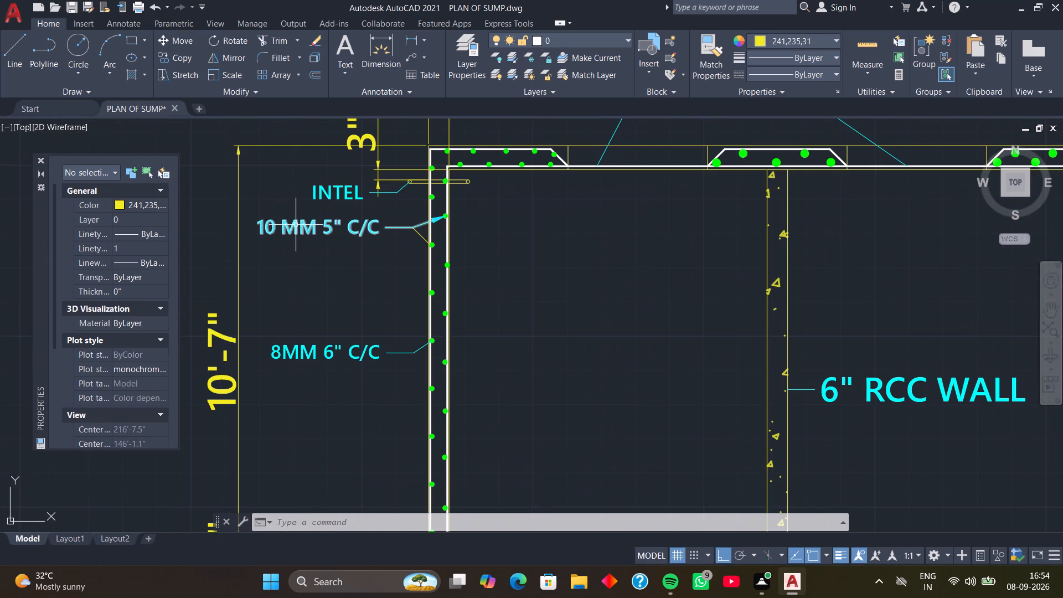
left_click(296, 226)
scroll(157, 286, "down", 2)
scroll(152, 344, "down", 1)
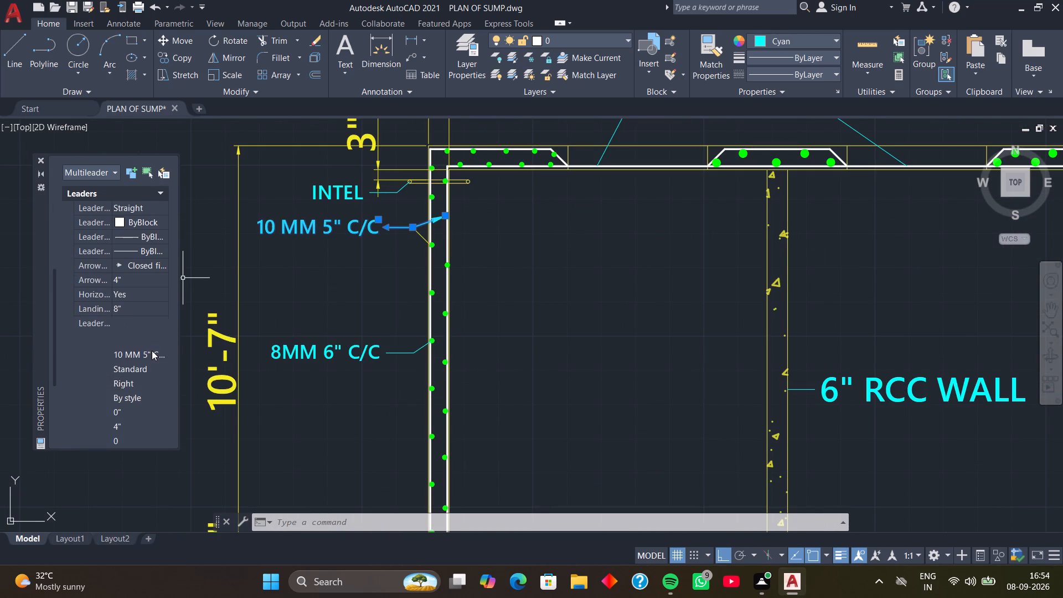
scroll(151, 354, "down", 2)
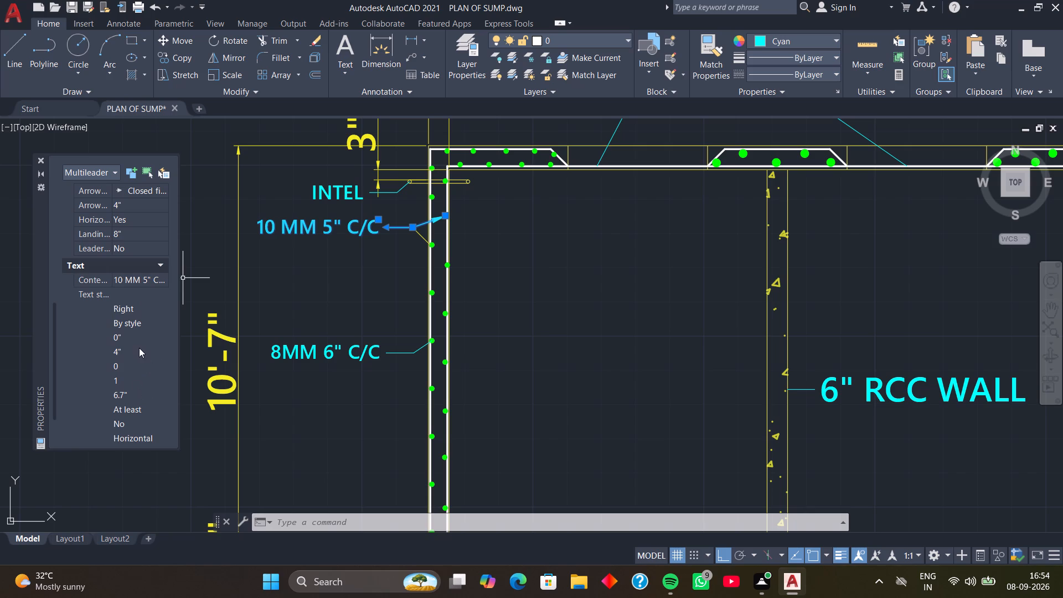
left_click(139, 348)
key("7")
key("Return")
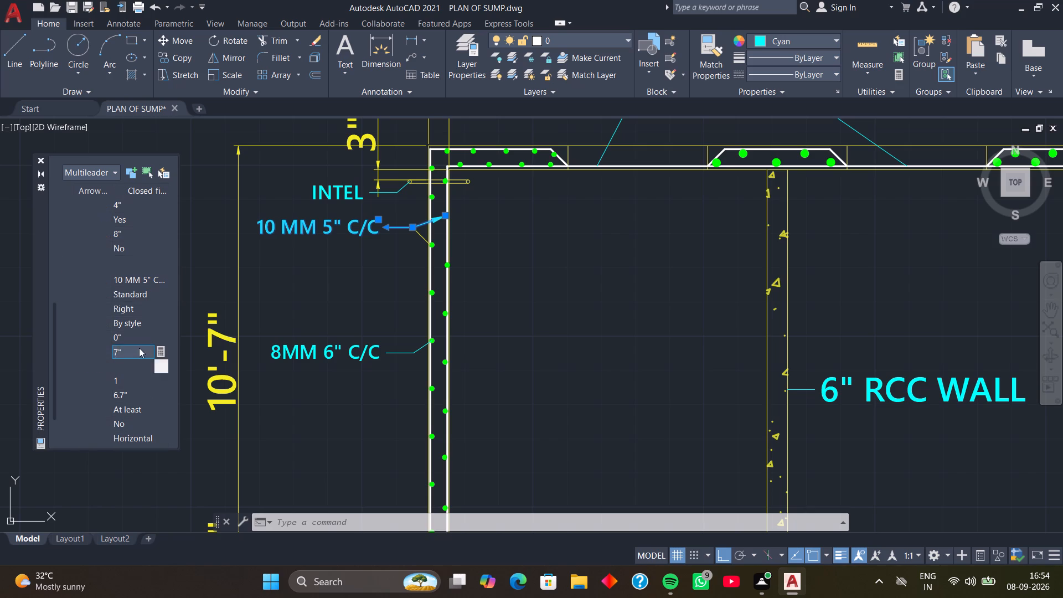
scroll(235, 265, "down", 2)
middle_click_drag(254, 270, 261, 248)
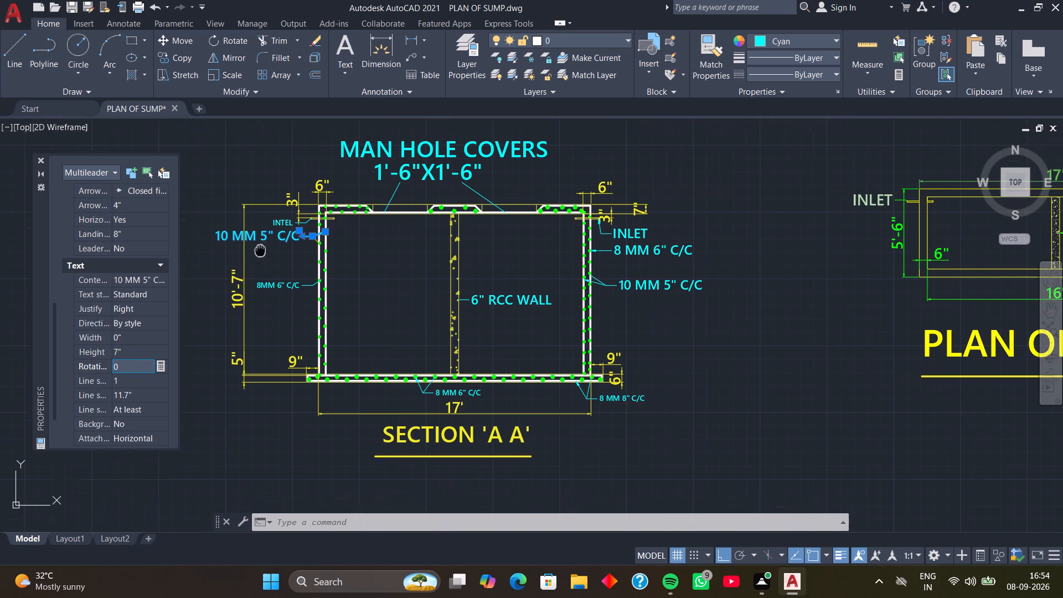
middle_click_drag(261, 248, 264, 245)
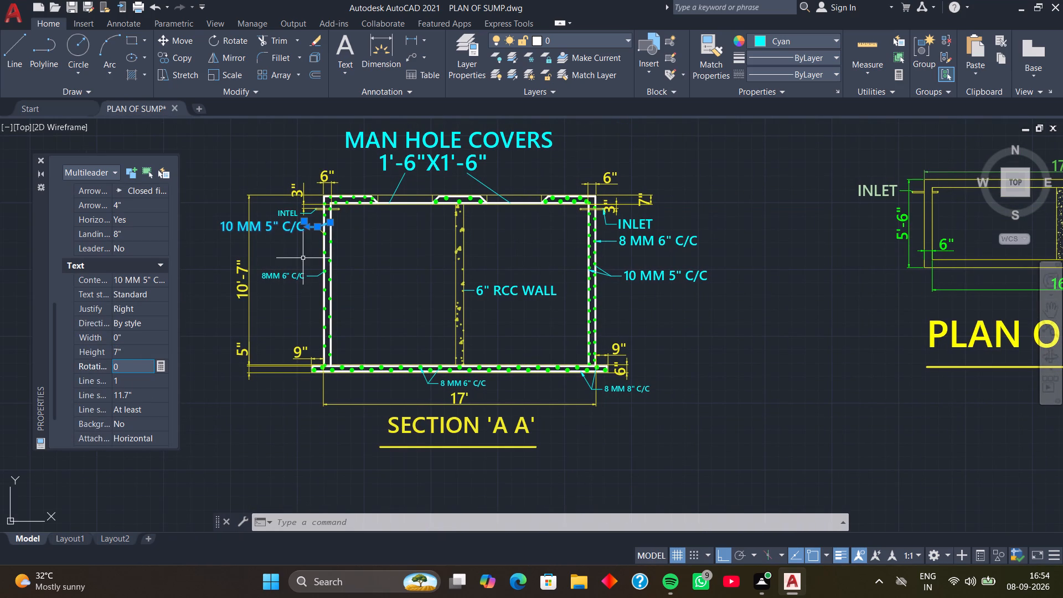
middle_click_drag(303, 258, 301, 272)
middle_click_drag(301, 275, 311, 317)
scroll(288, 321, "up", 1)
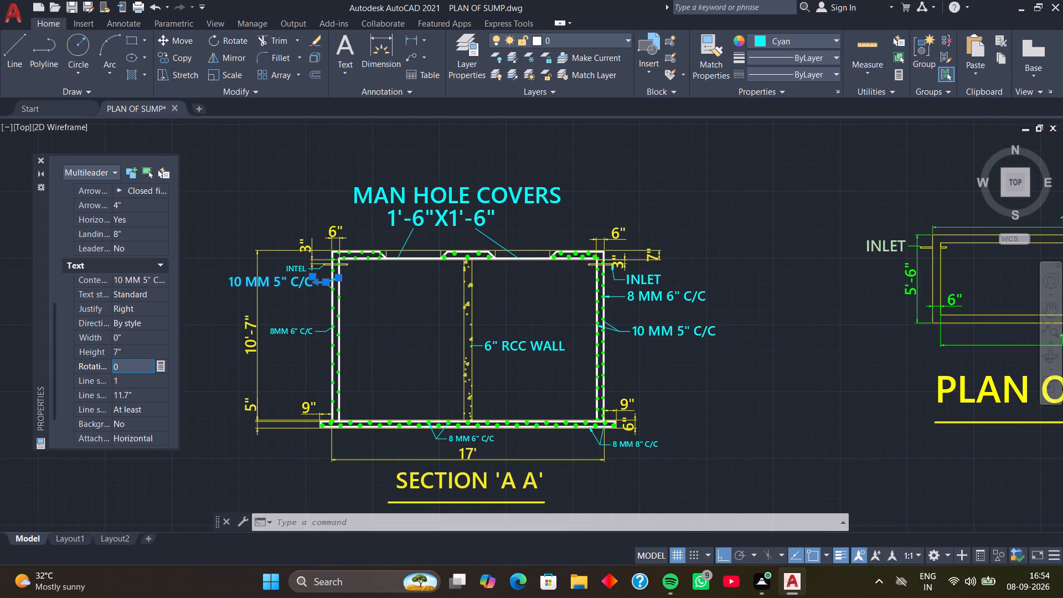
left_click(303, 234)
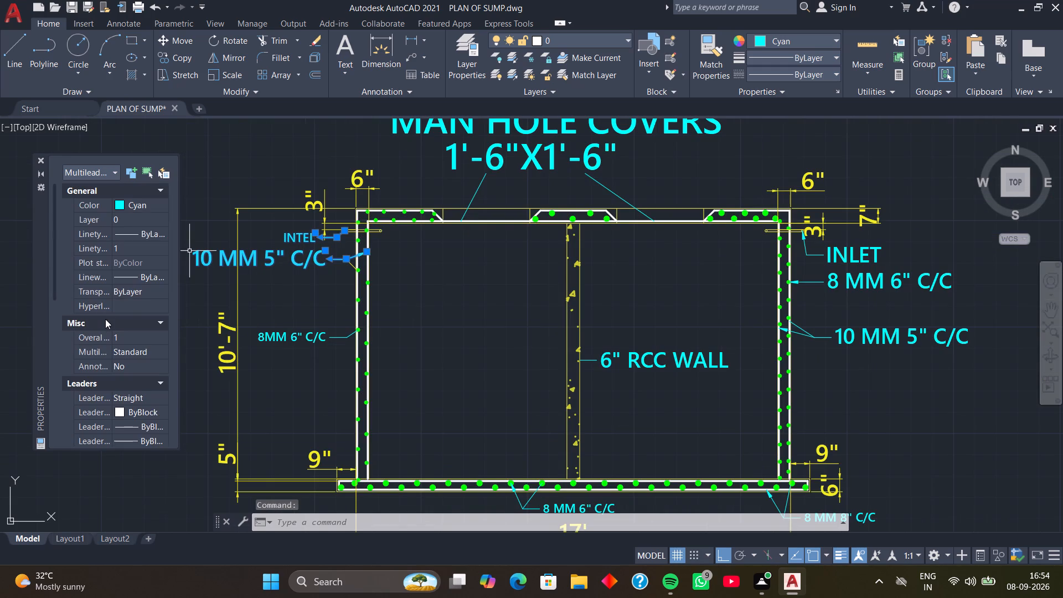
scroll(111, 317, "down", 2)
key("Escape")
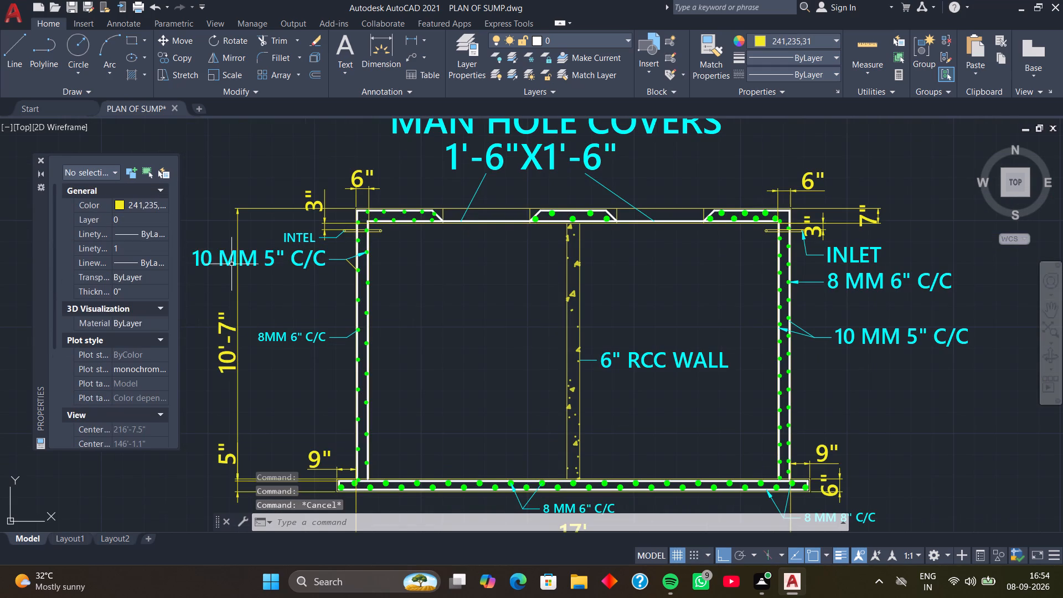
Set the text height of the INTEL leader label at section A A's left wall to 7" and deselect it.
left_click(287, 239)
scroll(122, 298, "down", 2)
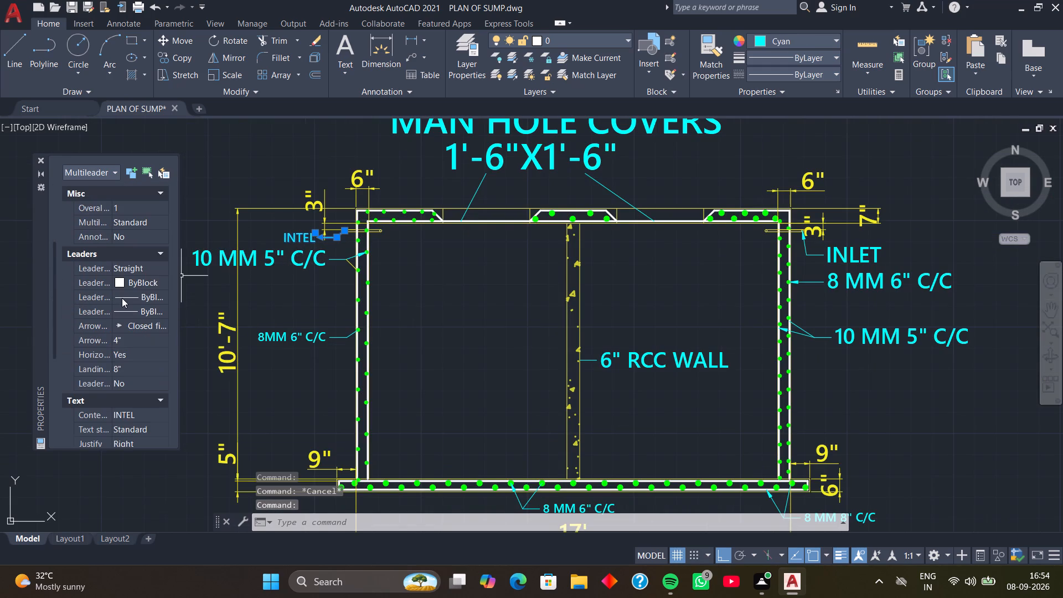
scroll(122, 298, "down", 4)
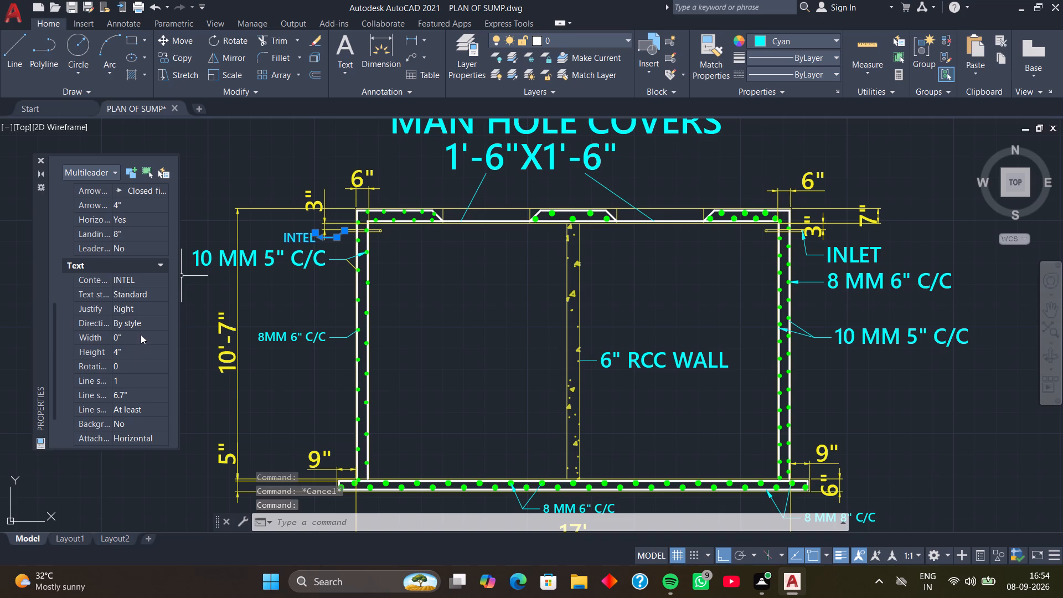
left_click(140, 349)
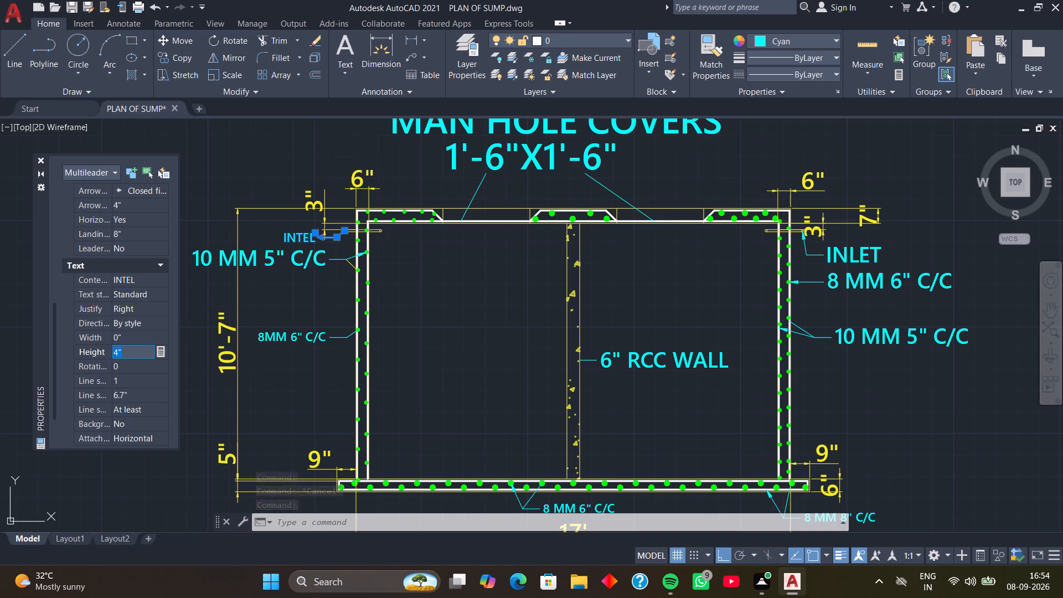
key("7")
key("Return")
key("Escape")
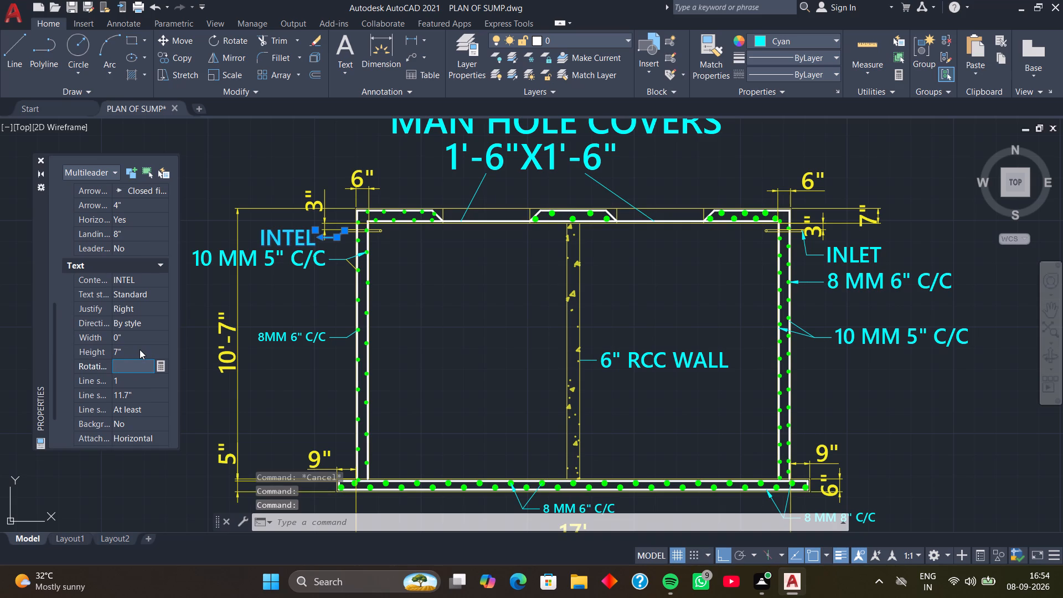
key("Escape")
Set the text height of the 8MM 6" C/C leader label at section A A's left wall to 7" and deselect it.
scroll(306, 290, "down", 1)
middle_click_drag(329, 311, 342, 246)
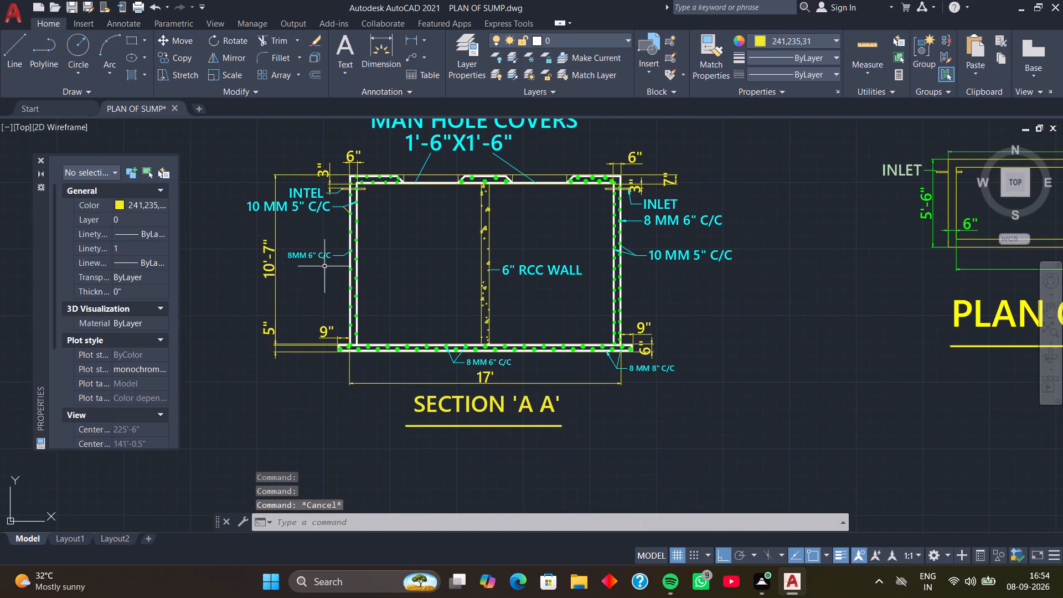
scroll(314, 267, "up", 1)
scroll(314, 267, "down", 1)
middle_click_drag(314, 267, 314, 269)
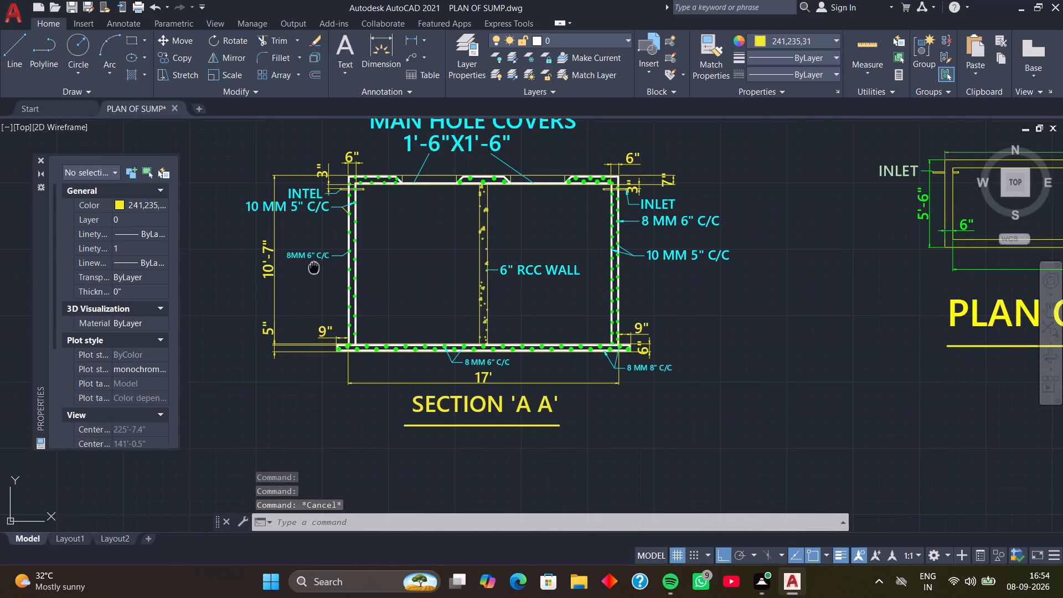
middle_click_drag(314, 269, 316, 282)
left_click(323, 270)
scroll(127, 272, "down", 2)
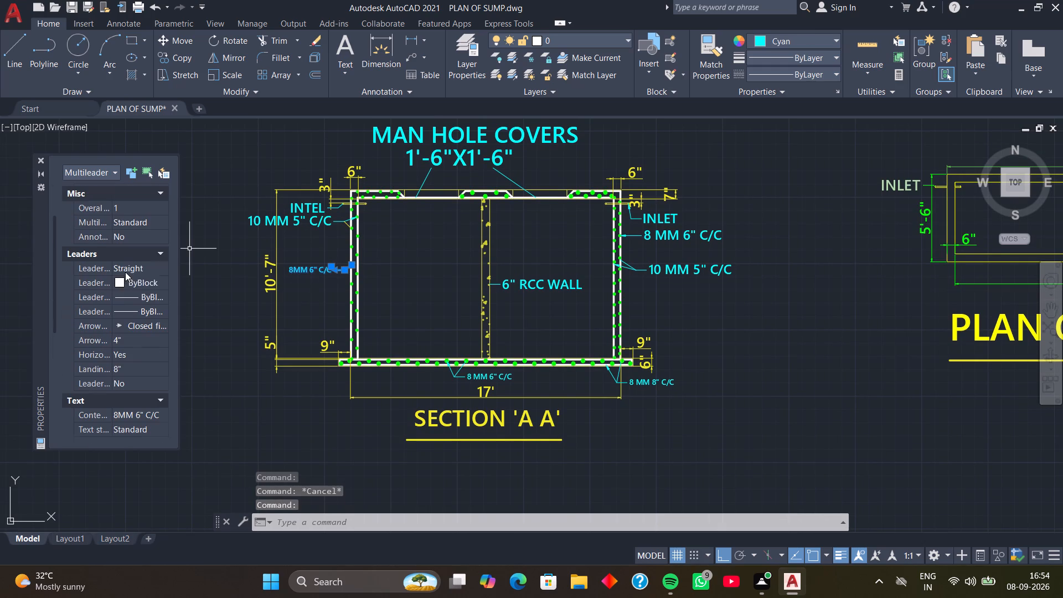
scroll(126, 277, "down", 4)
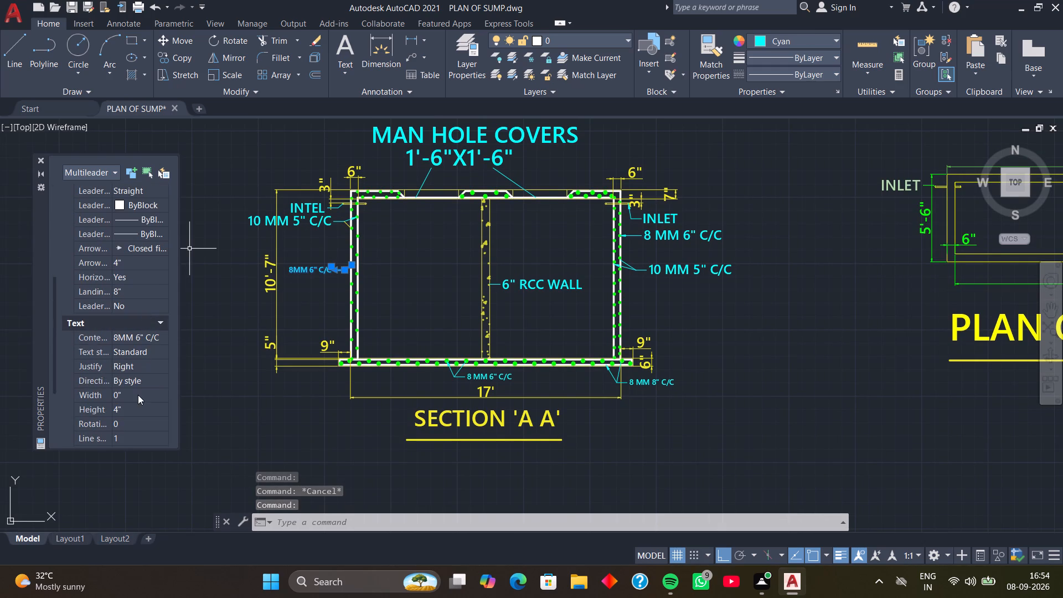
left_click(138, 409)
key("7")
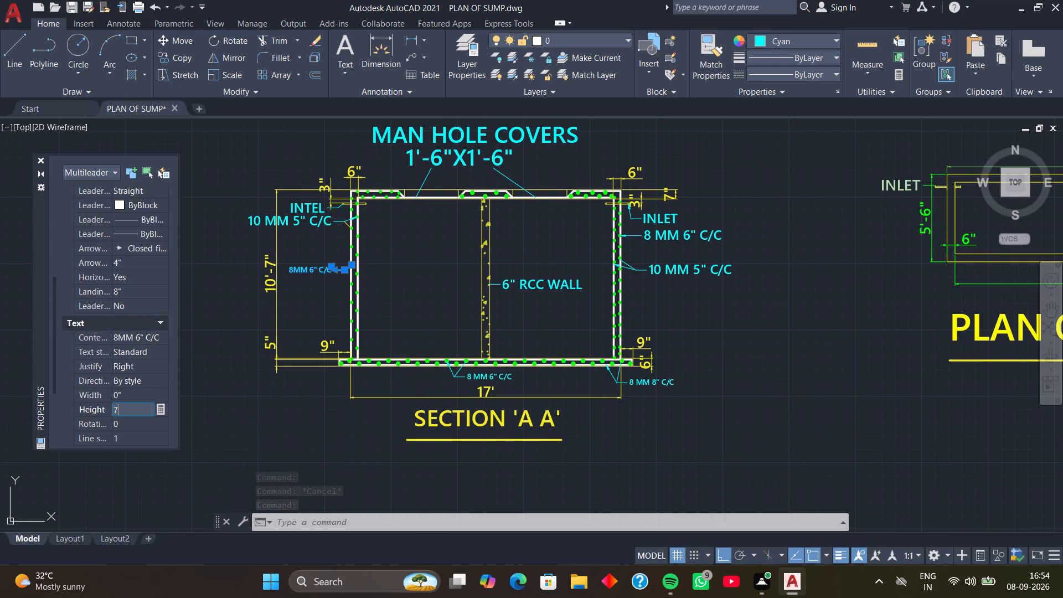
key("Return")
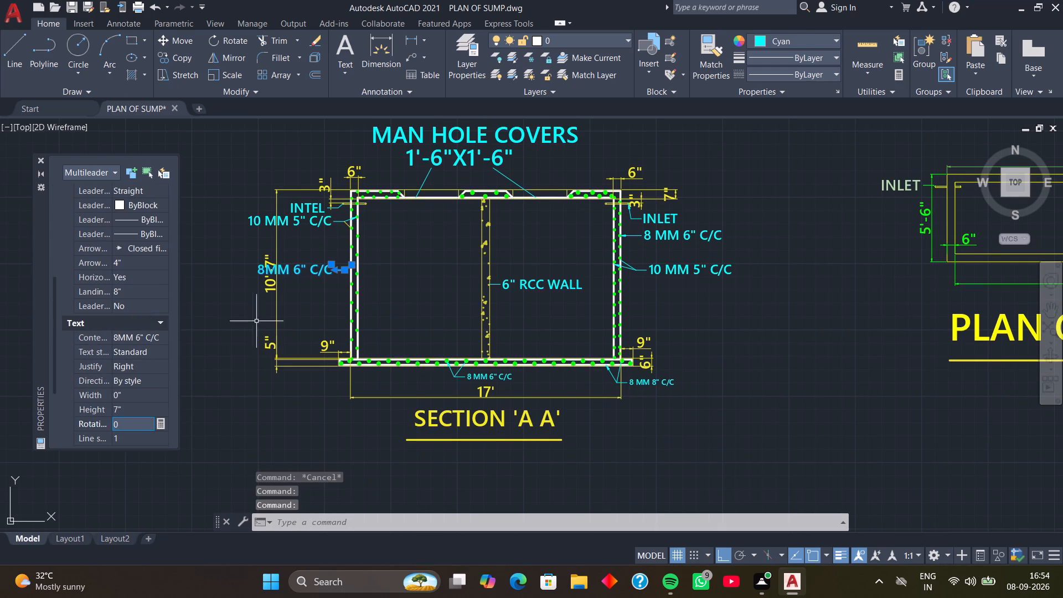
key("Escape")
Move the 10'-7" height dimension line farther out from section A A's left wall, clear of the 8MM 6" C/C label.
scroll(290, 296, "up", 2)
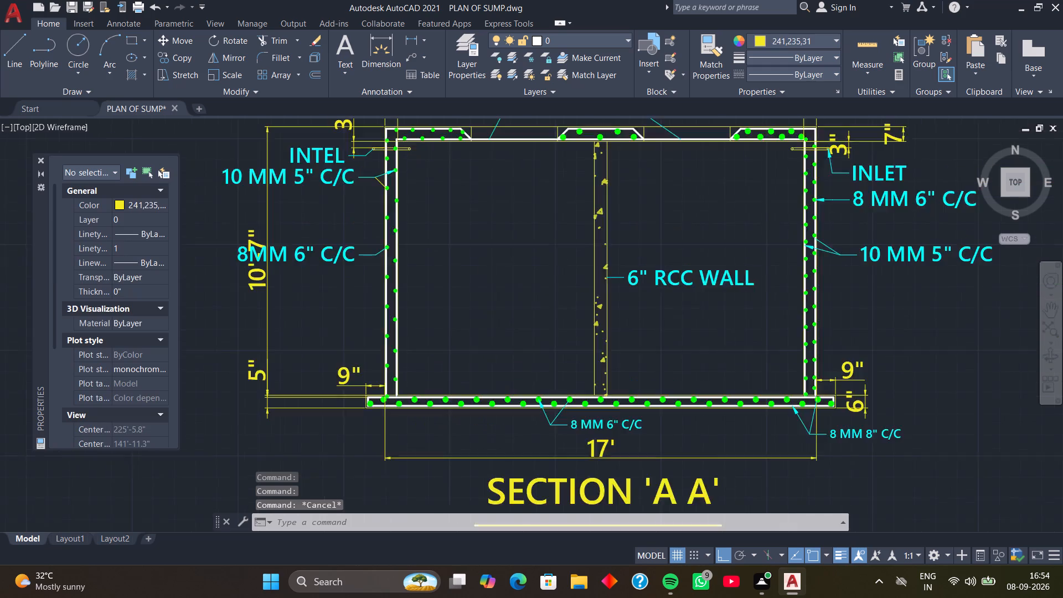
left_click(253, 290)
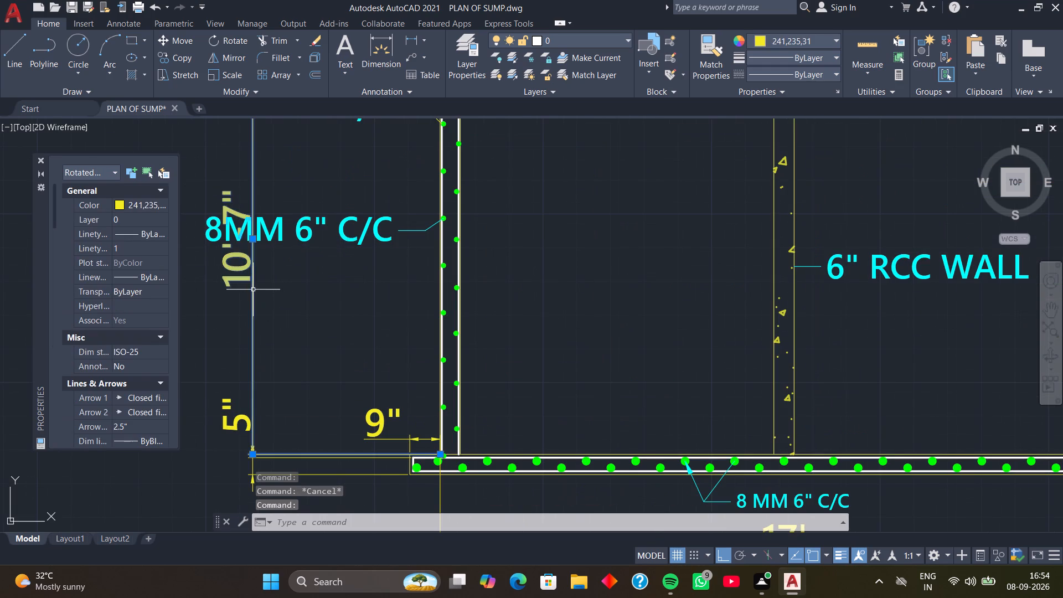
left_click(252, 239)
scroll(223, 244, "down", 1)
middle_click_drag(223, 244, 400, 274)
left_click(355, 272)
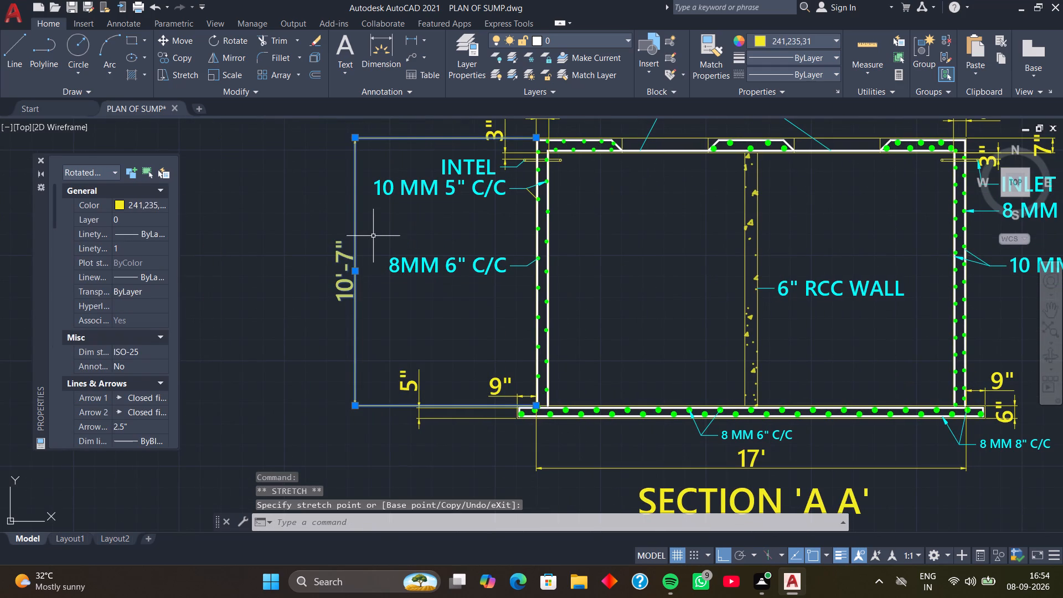
key("Escape")
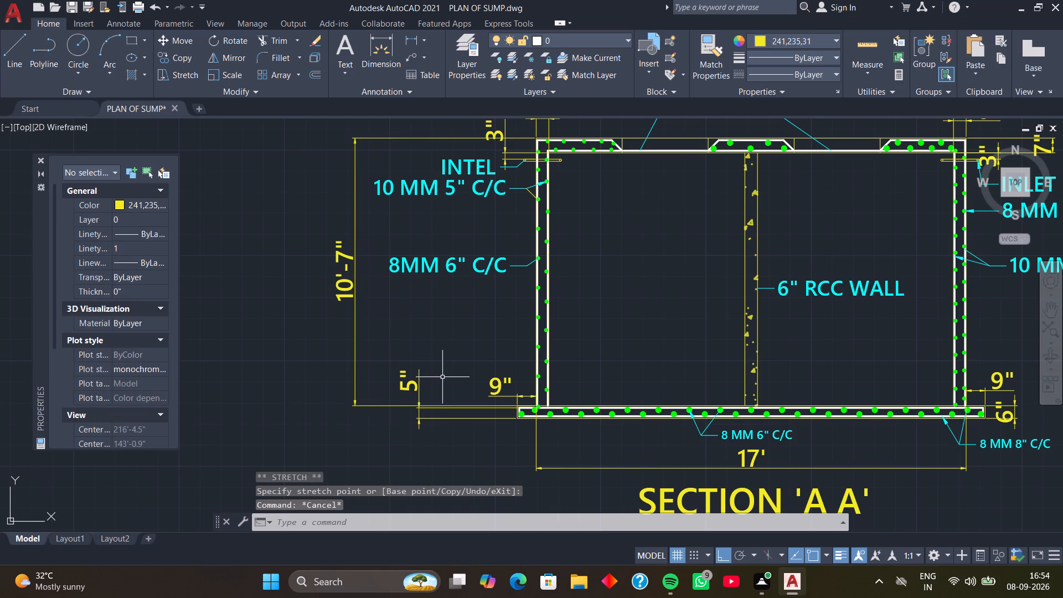
Set the text height of the 8 MM 6" C/C leader label under section A A's bottom slab to 7" and deselect it.
scroll(448, 344, "down", 1)
middle_click_drag(442, 338, 360, 345)
middle_click_drag(464, 342, 409, 344)
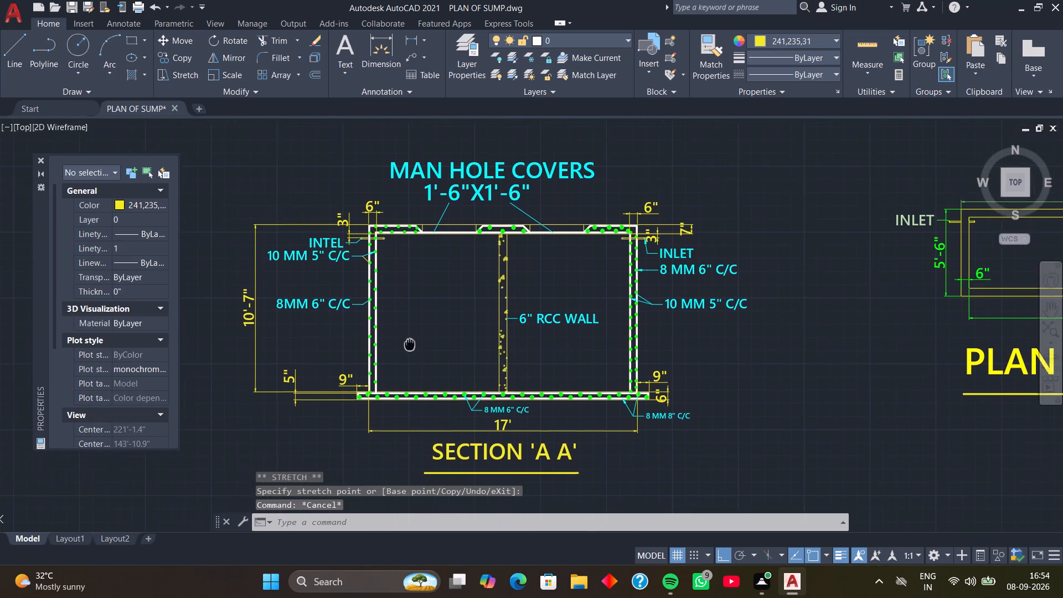
middle_click_drag(409, 344, 398, 343)
middle_click_drag(411, 349, 370, 298)
middle_click_drag(393, 323, 374, 266)
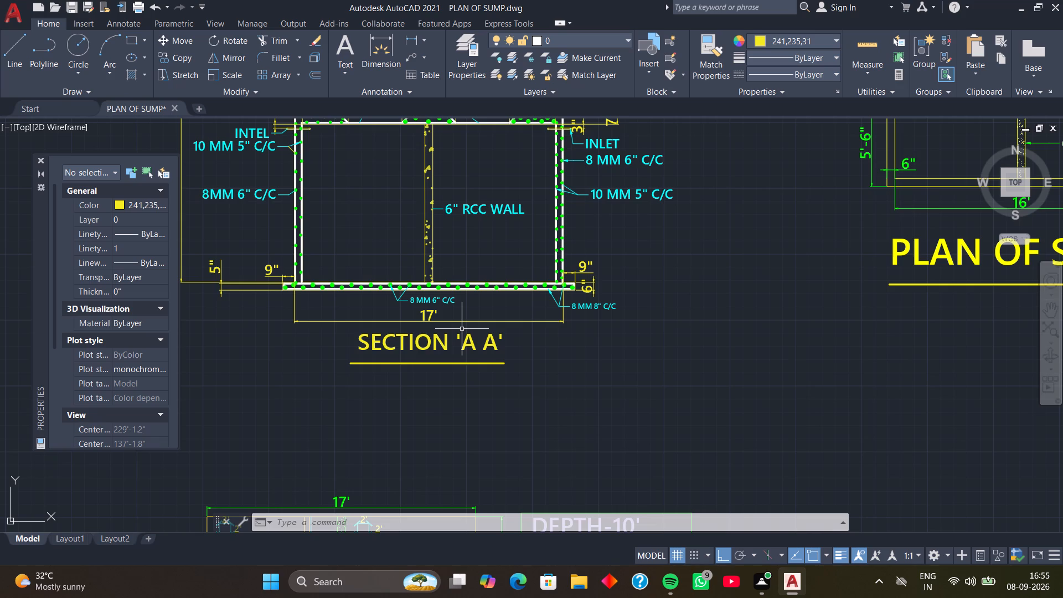
left_click(438, 302)
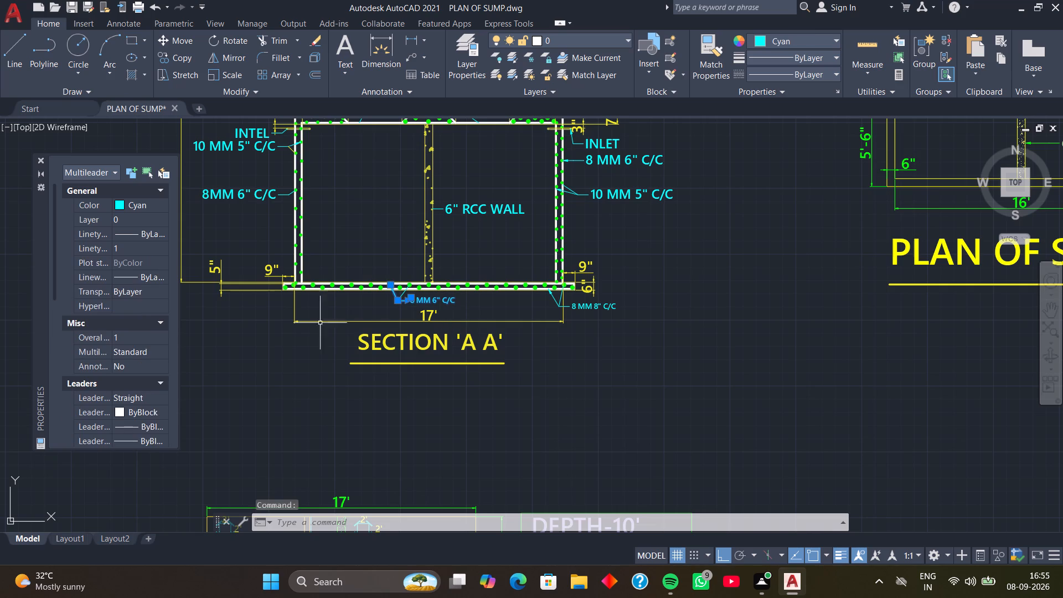
scroll(141, 317, "down", 6)
left_click(148, 291)
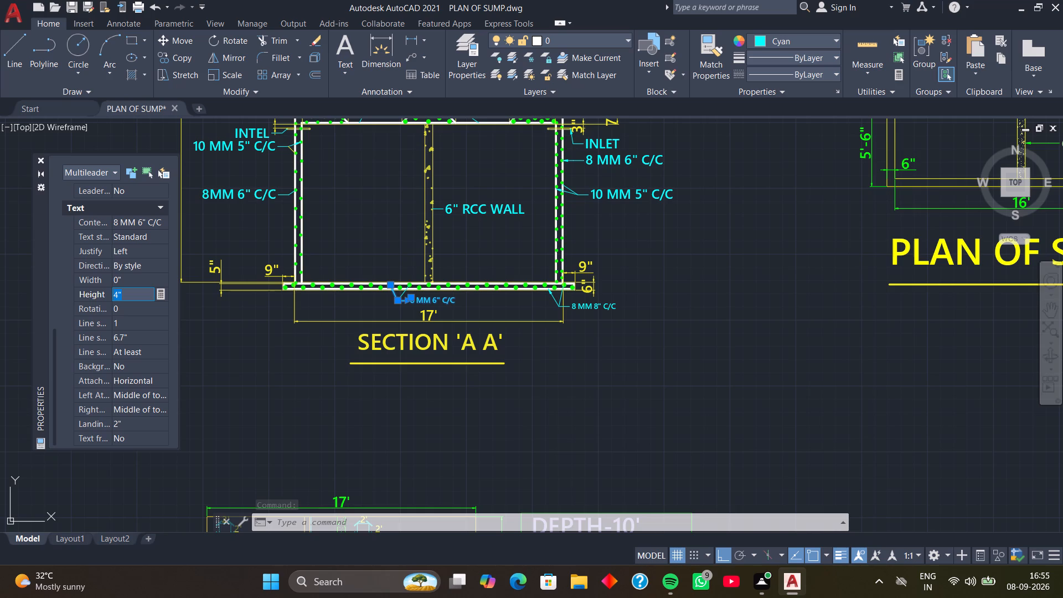
key("7")
key("Return")
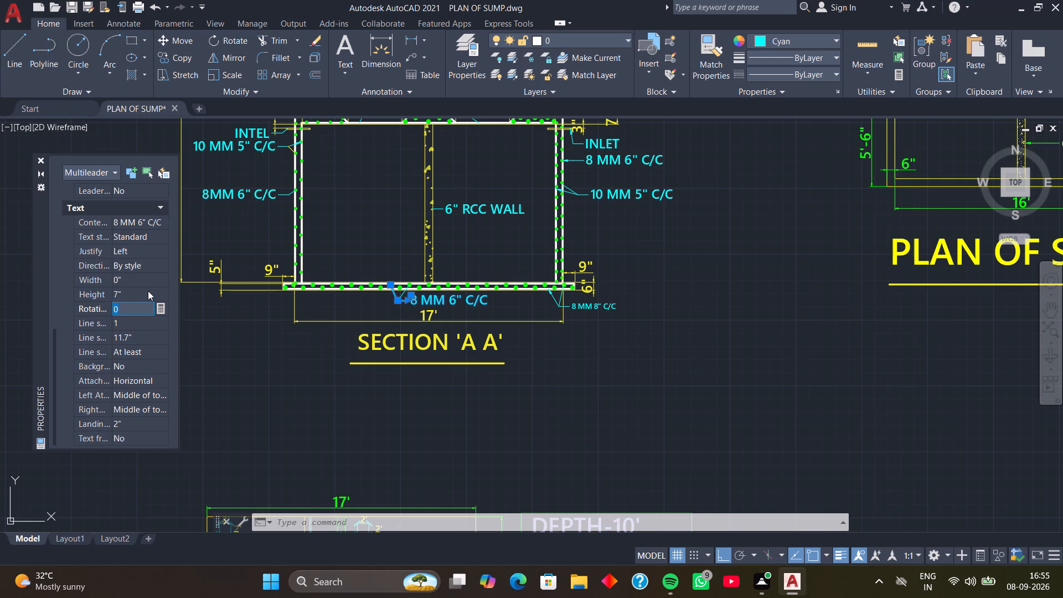
key("Escape")
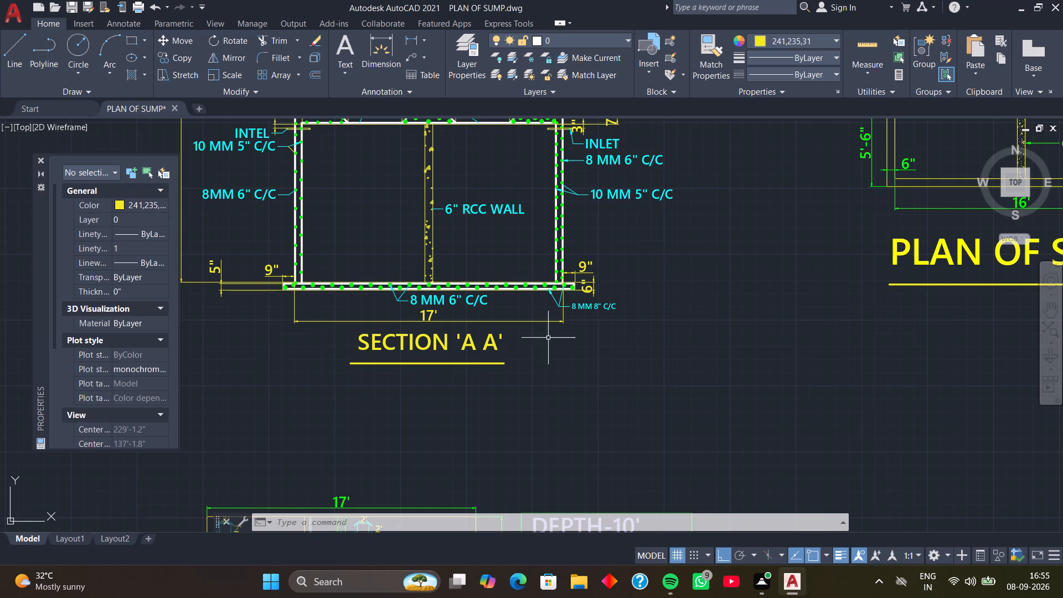
Set the text height of the 8 MM 8" C/C leader label at section A A's bottom slab to 7" and deselect it.
left_click(587, 307)
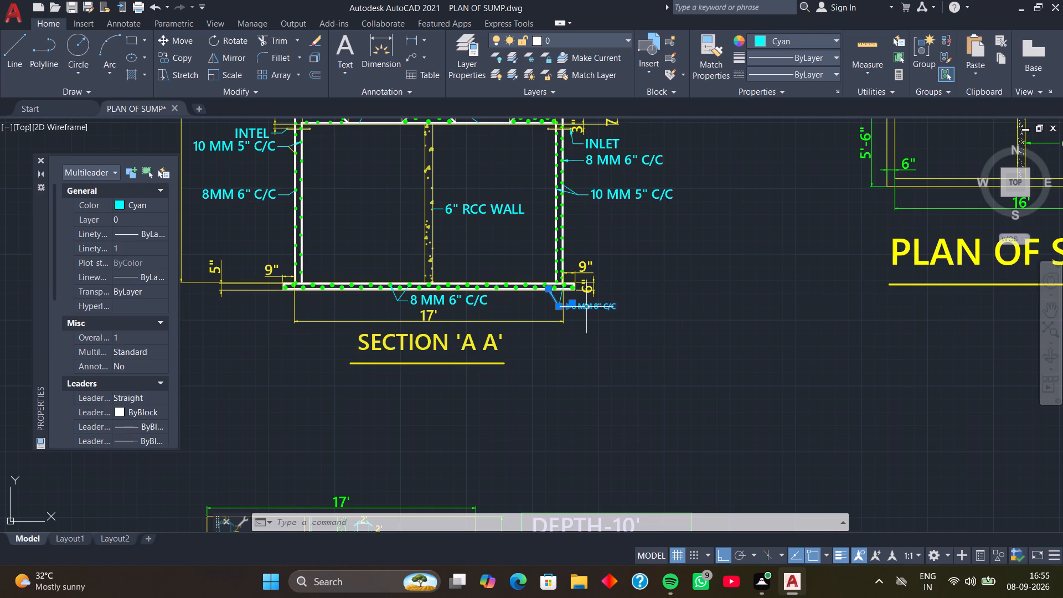
scroll(126, 350, "down", 2)
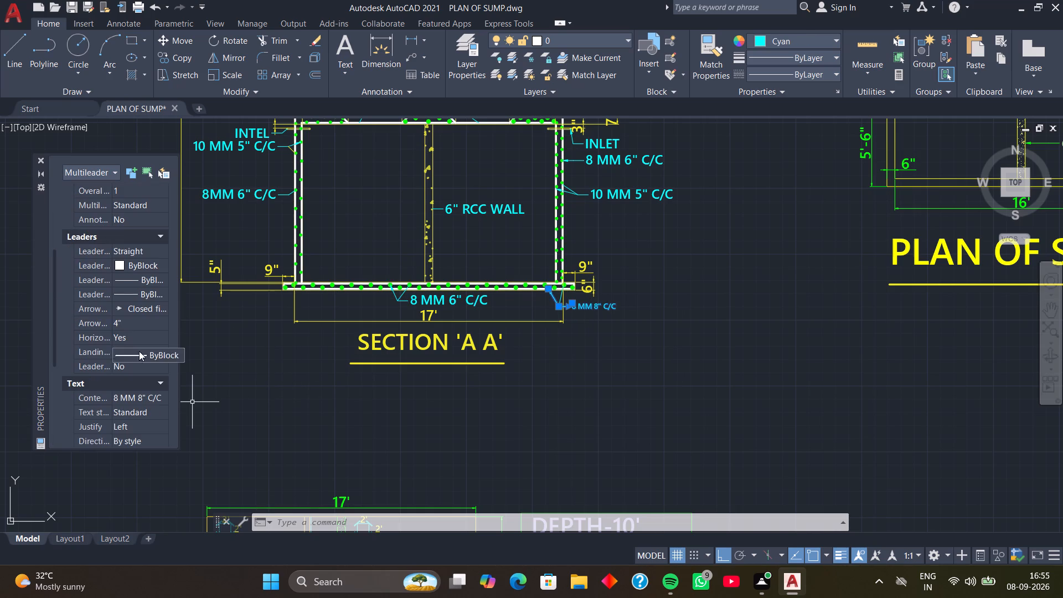
scroll(148, 380, "down", 2)
left_click(149, 341)
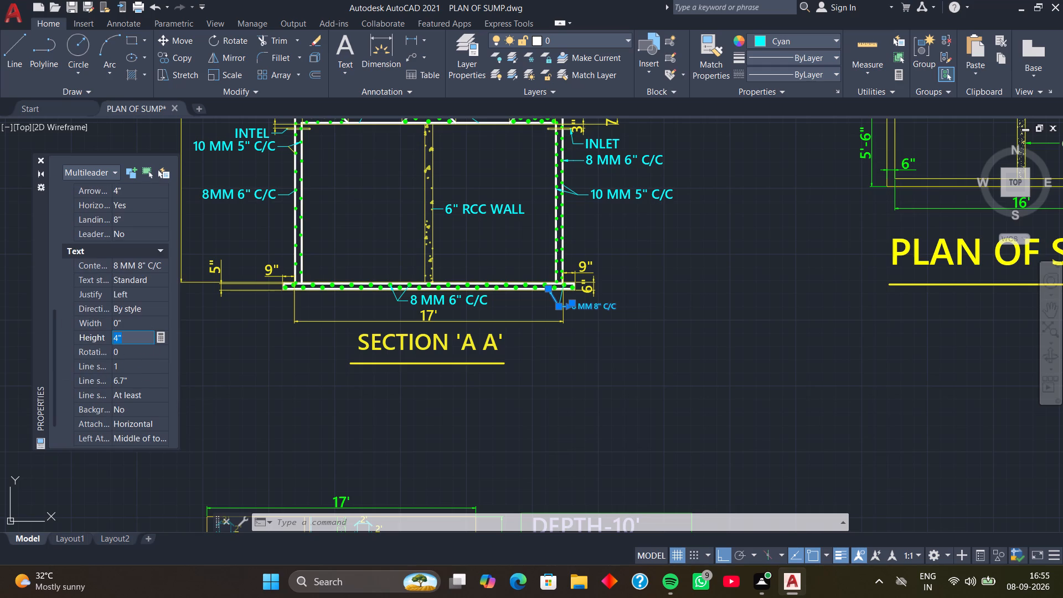
key("7")
key("Return")
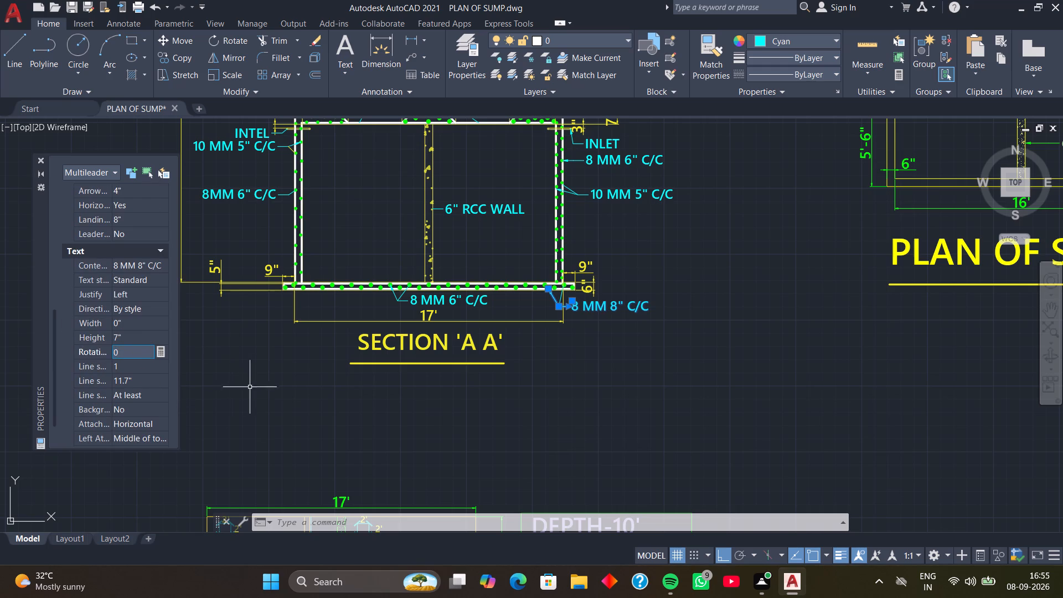
key("Escape")
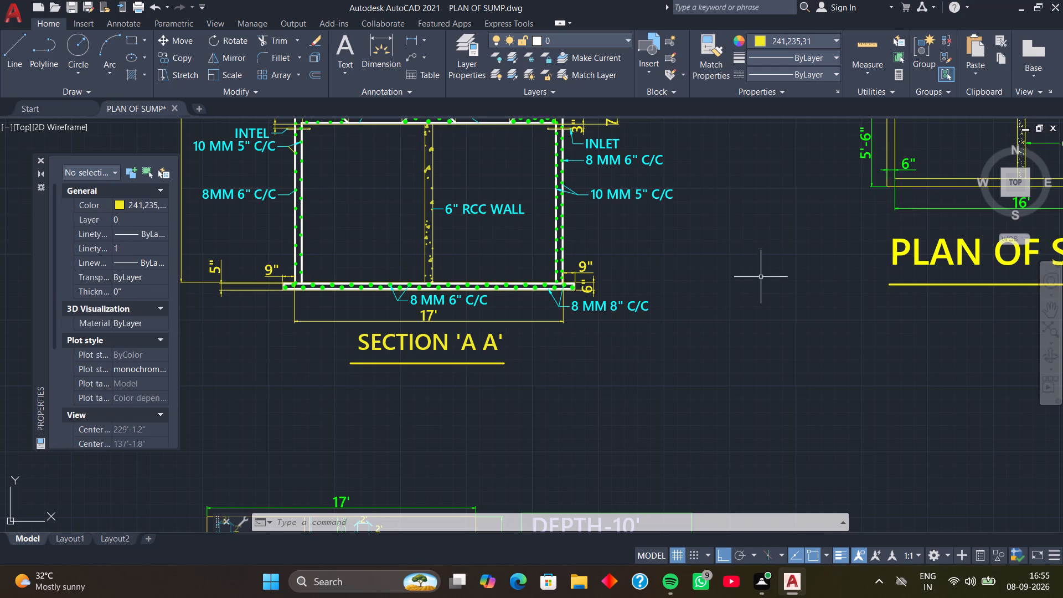
Set the text height of the PARTITION WALL leader label in the sump top slab drawing to 7" and deselect it.
scroll(766, 256, "down", 1)
middle_click_drag(747, 259, 512, 290)
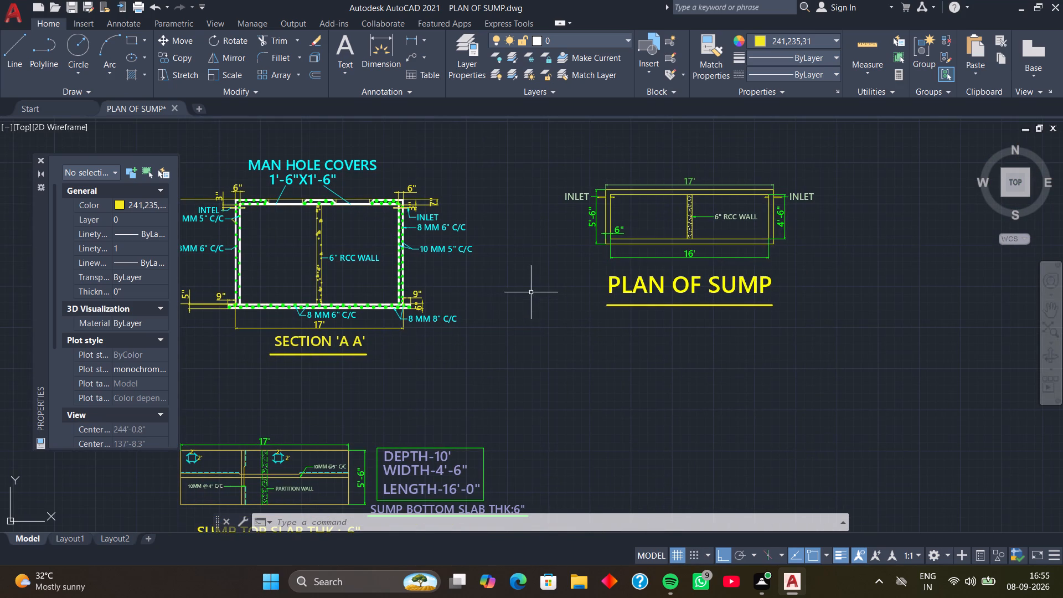
middle_click(548, 350)
middle_click_drag(551, 346, 603, 219)
middle_click_drag(622, 249, 693, 227)
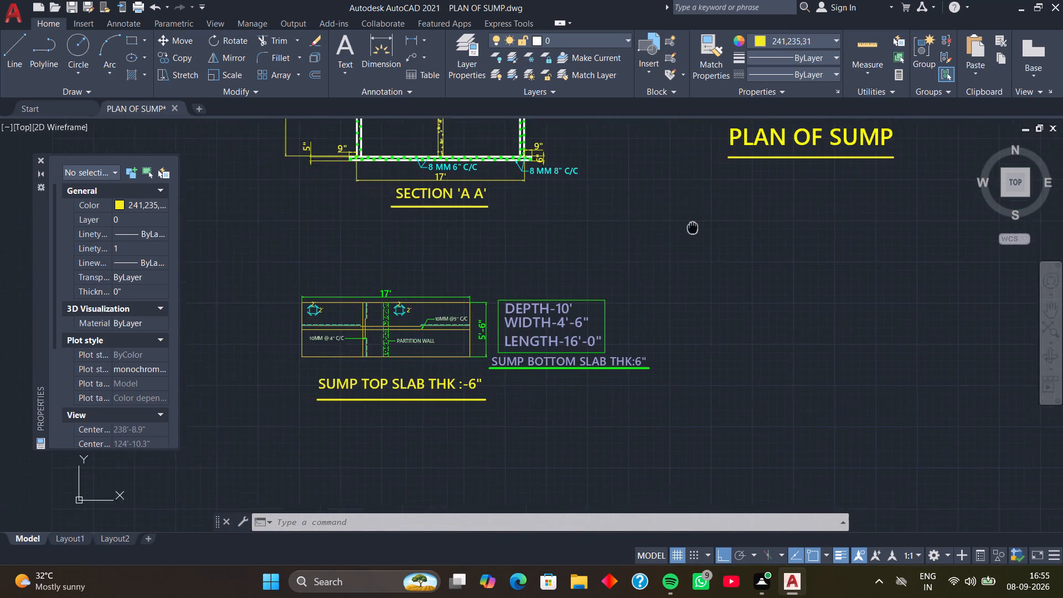
middle_click_drag(693, 227, 709, 220)
middle_click_drag(577, 255, 687, 228)
scroll(557, 306, "up", 3)
middle_click_drag(590, 310, 668, 293)
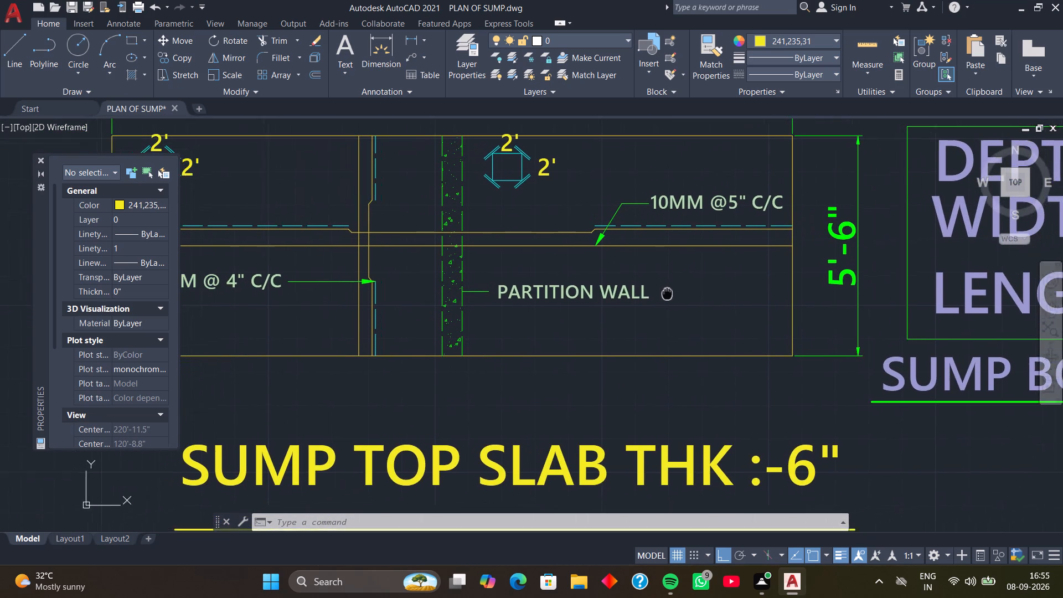
middle_click_drag(668, 293, 670, 292)
left_click(636, 296)
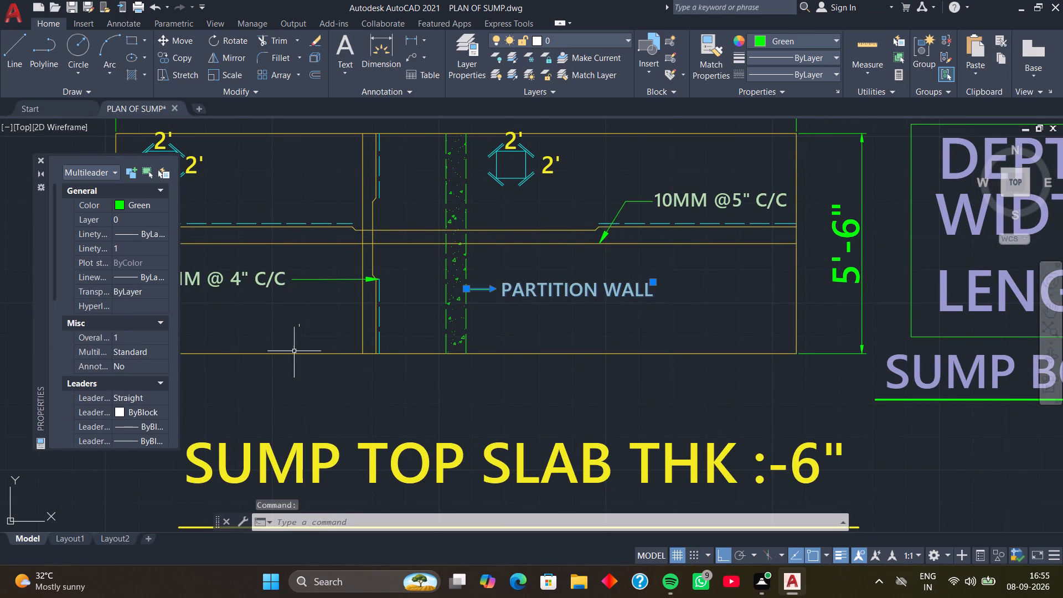
scroll(133, 310, "down", 3)
scroll(141, 355, "down", 1)
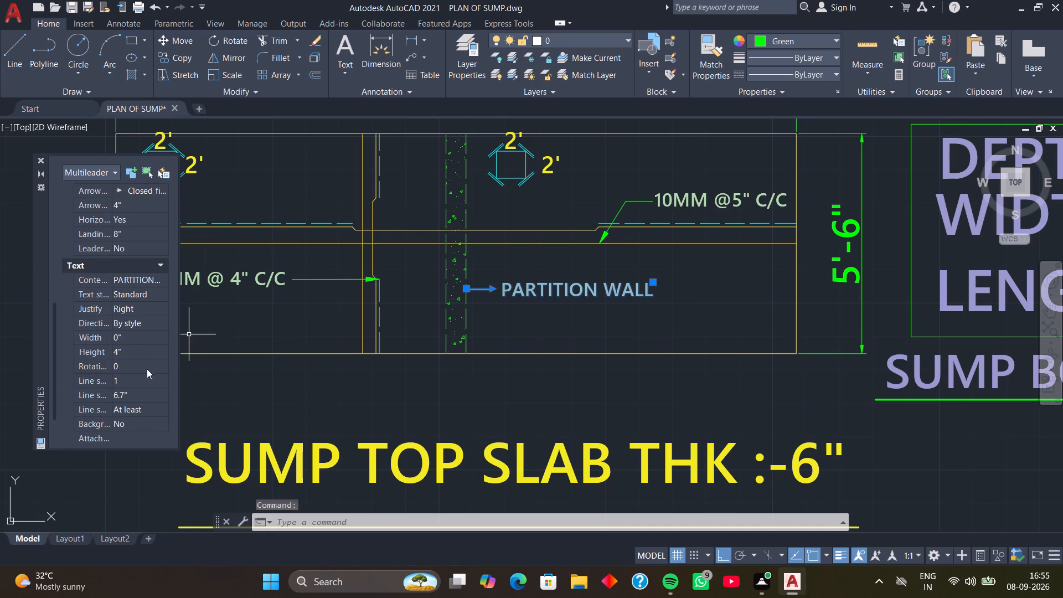
left_click(146, 351)
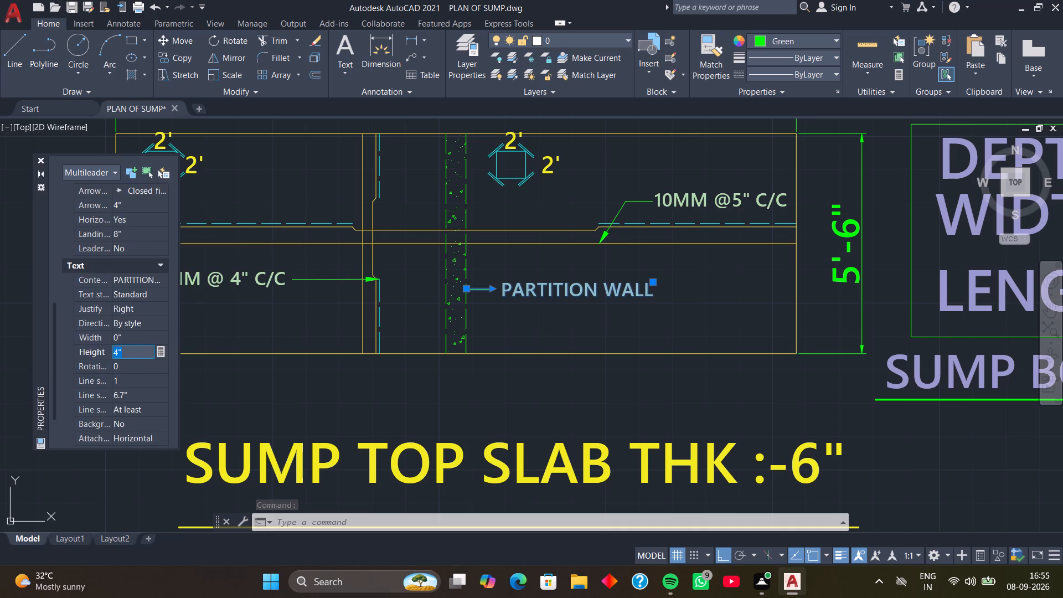
key("7")
key("Return")
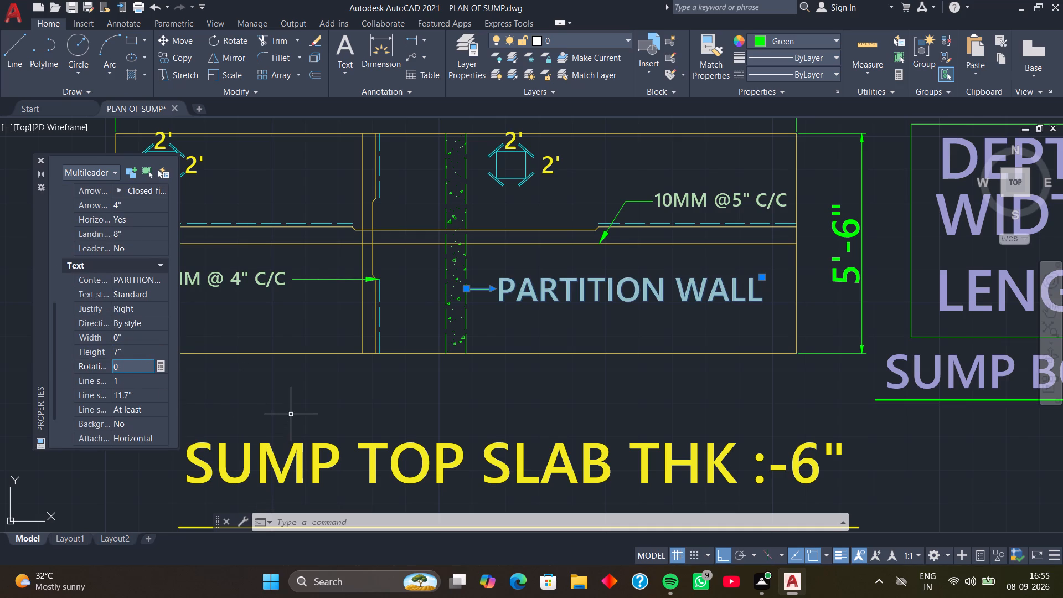
key("Escape")
Try a 7" text height on the 10MM @ 4" C/C leader label in the sump top slab drawing, settle on 5" and deselect it.
scroll(285, 406, "down", 1)
middle_click_drag(287, 393, 461, 413)
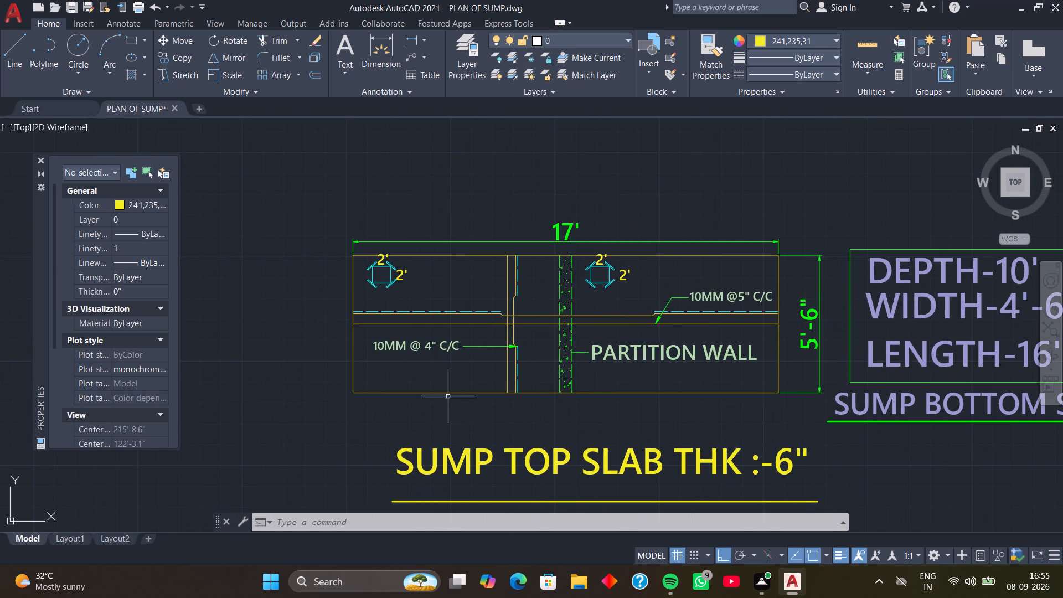
left_click(442, 346)
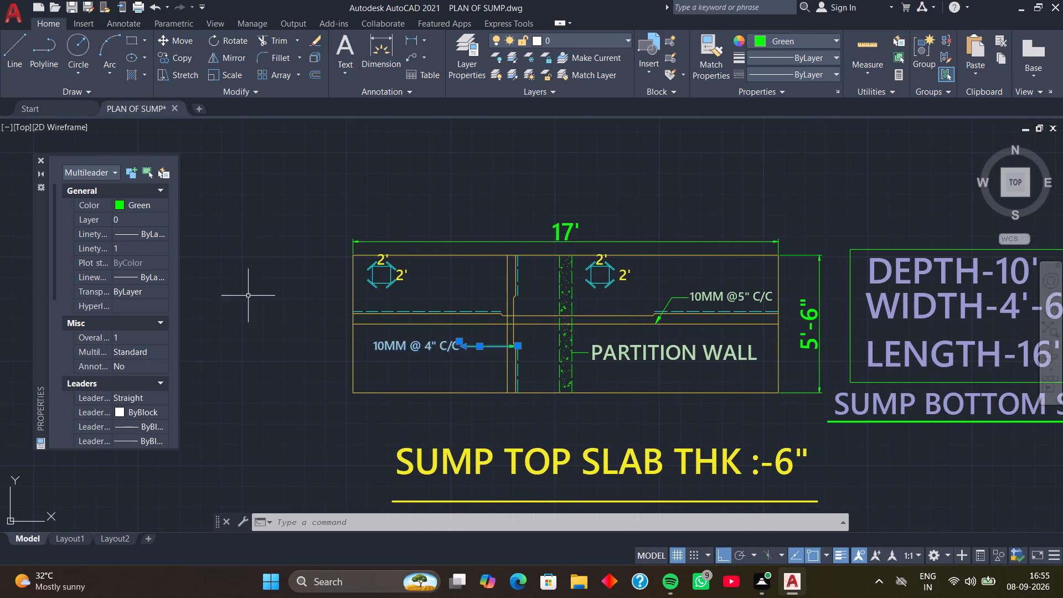
scroll(101, 326, "down", 5)
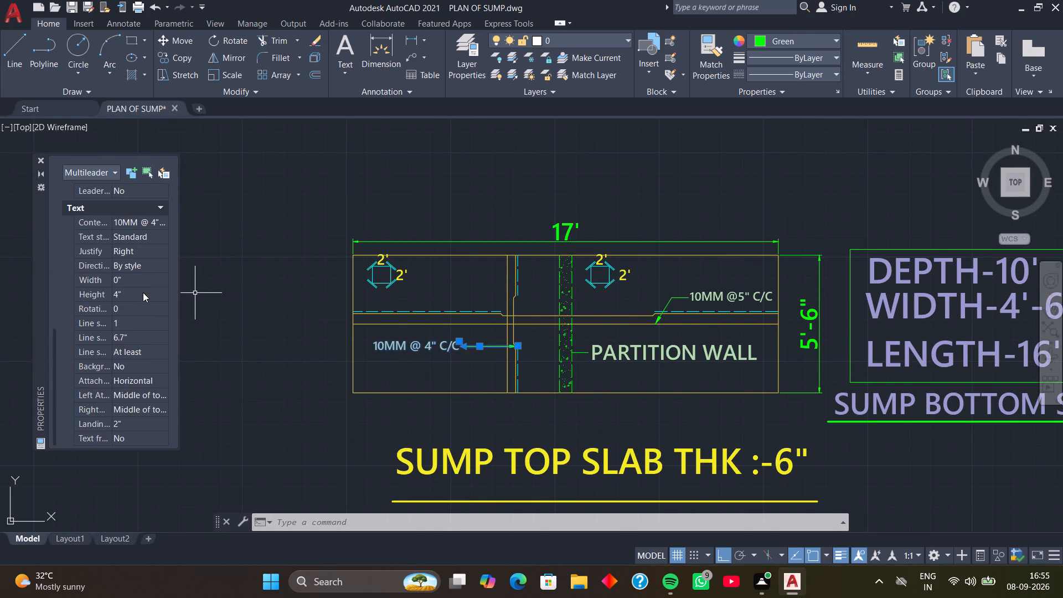
left_click(143, 292)
key("7")
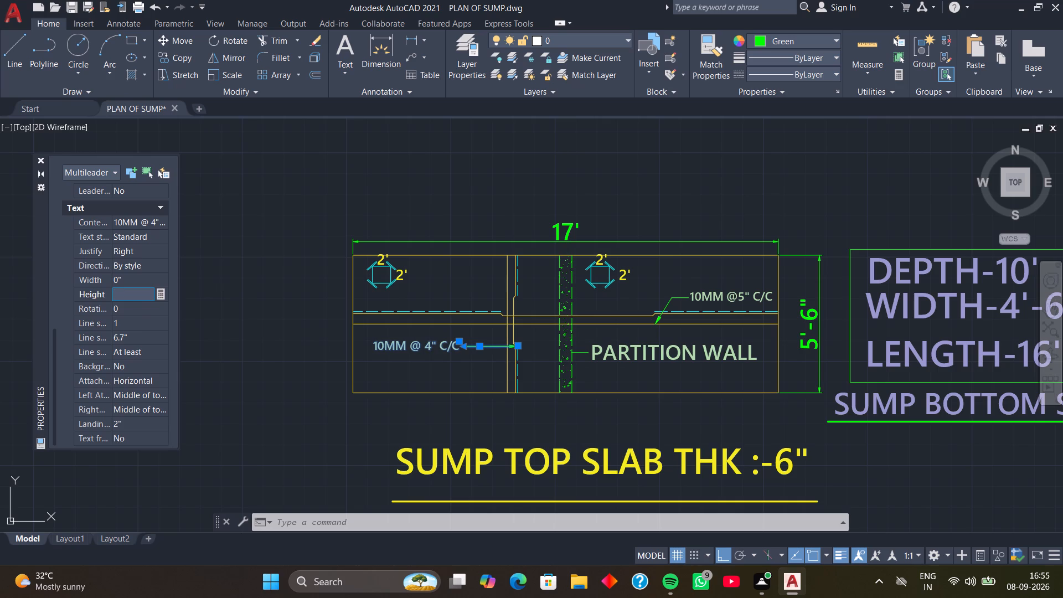
key("Return")
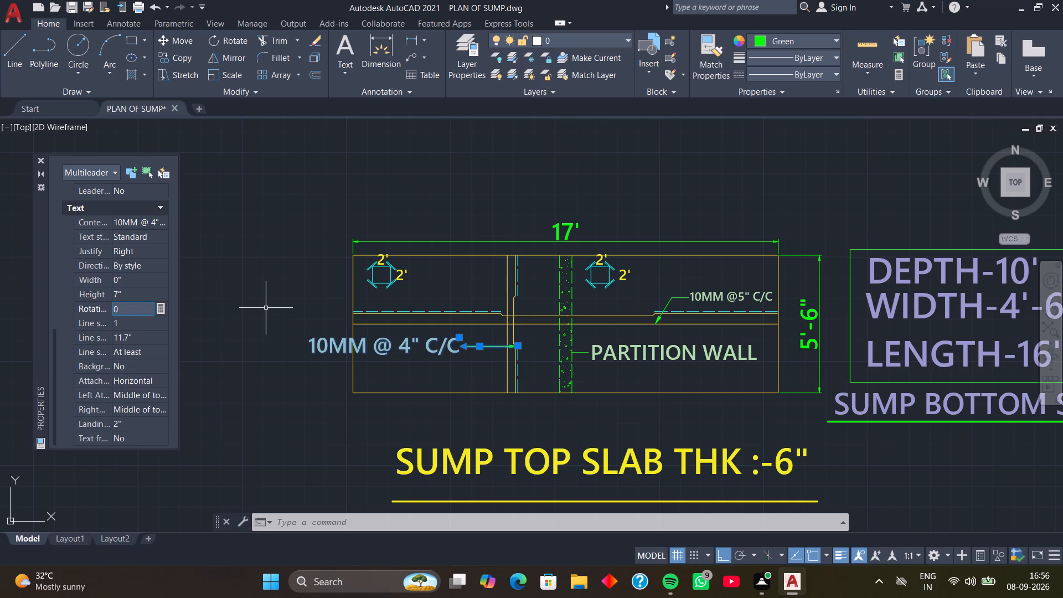
left_click(132, 289)
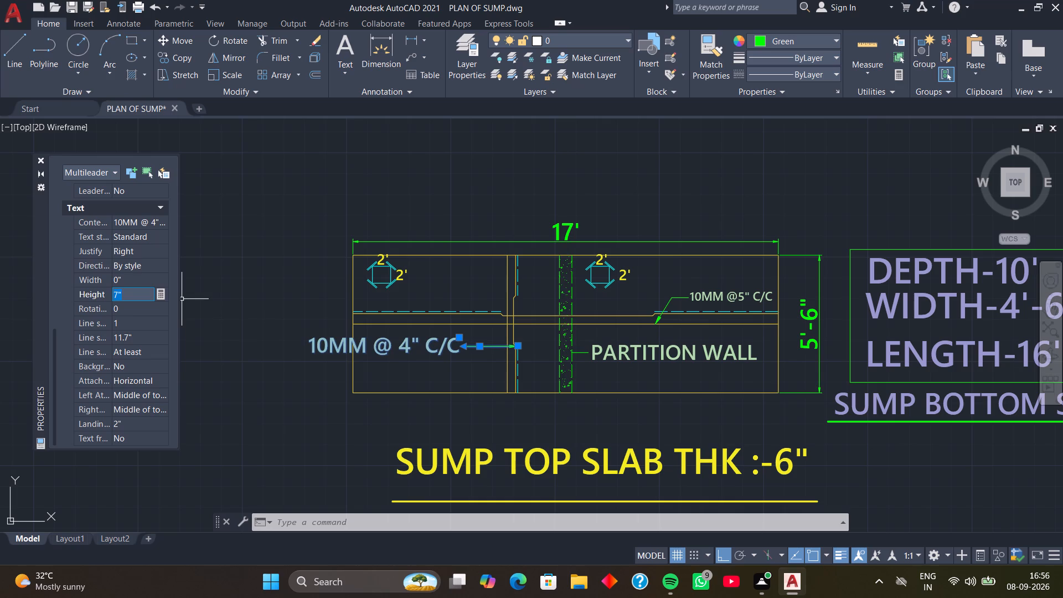
key("5")
key("Return")
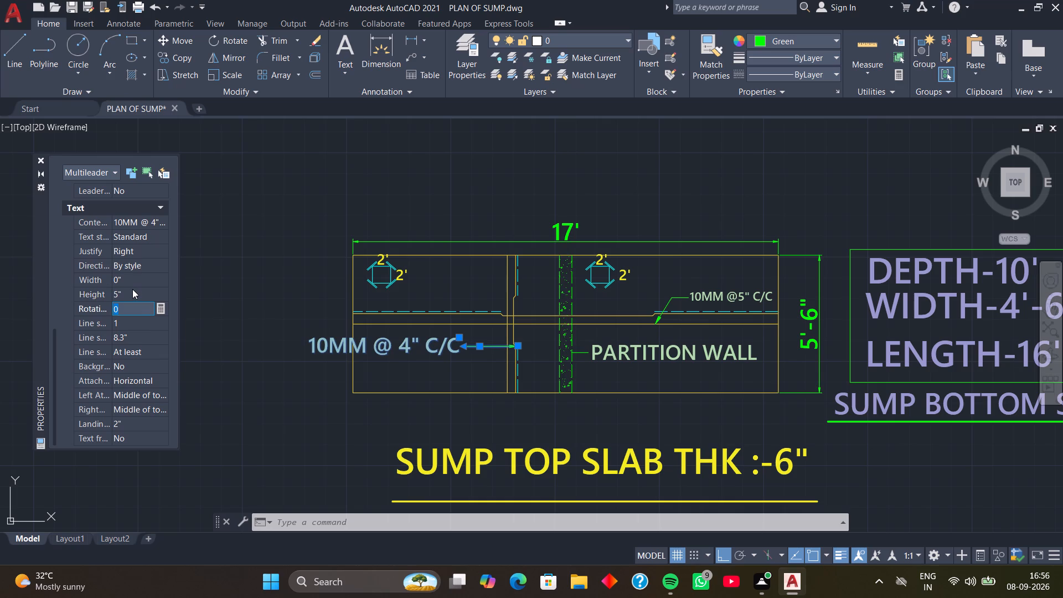
key("Escape")
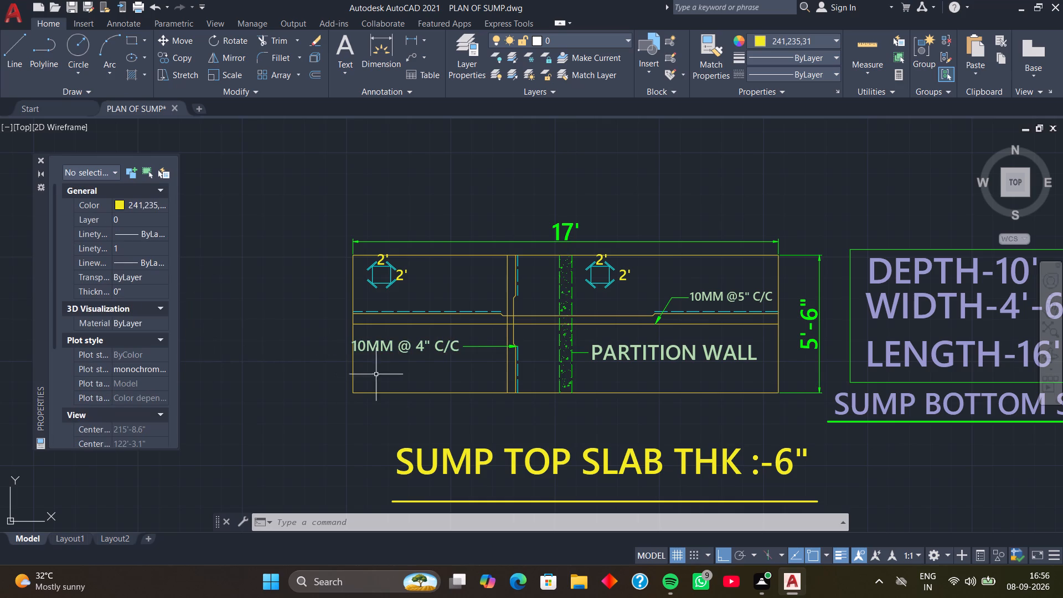
Check the text heights of the right-hand INLET and 6" RCC WALL leader labels in the Plan of Sump and clear the selection.
scroll(498, 404, "down", 1)
middle_click_drag(515, 425, 367, 315)
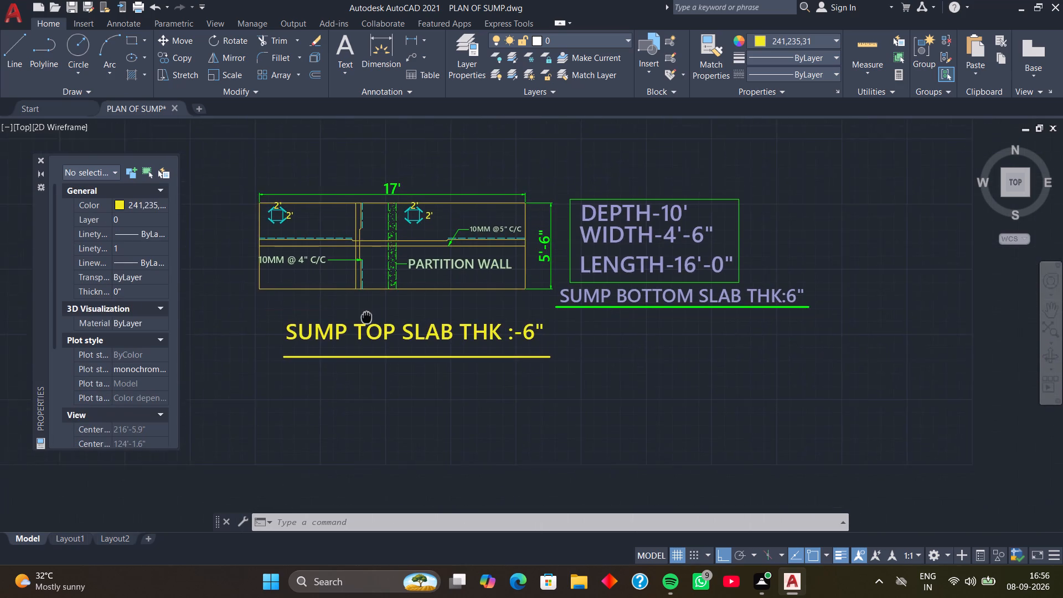
middle_click_drag(367, 315, 371, 312)
scroll(403, 319, "down", 1)
middle_click_drag(497, 192, 469, 393)
middle_click_drag(517, 349, 446, 369)
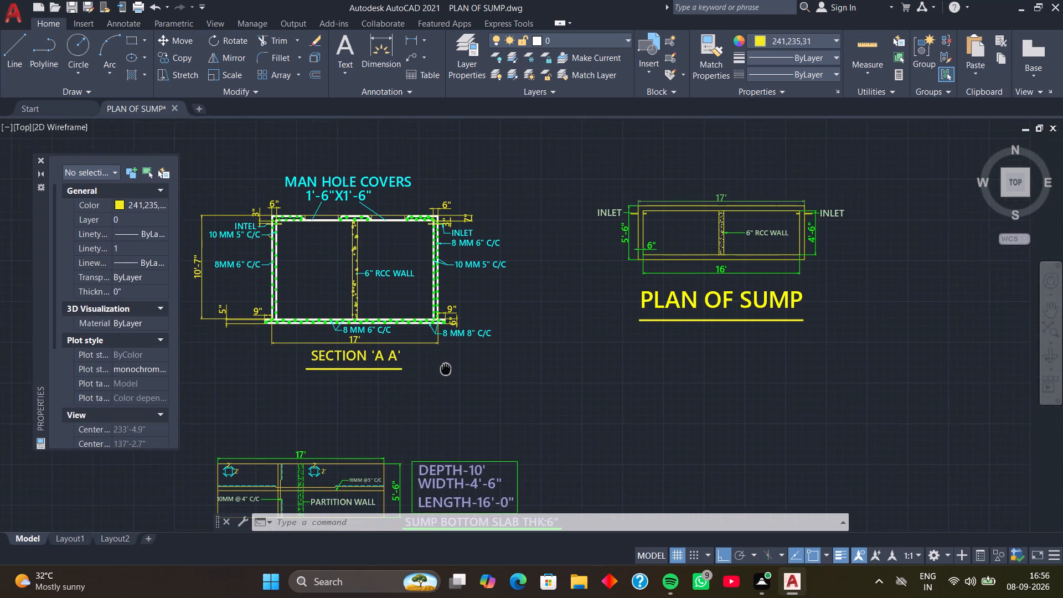
middle_click_drag(446, 369, 443, 369)
middle_click(443, 369)
middle_click(443, 369)
scroll(620, 326, "down", 1)
middle_click_drag(606, 313, 606, 313)
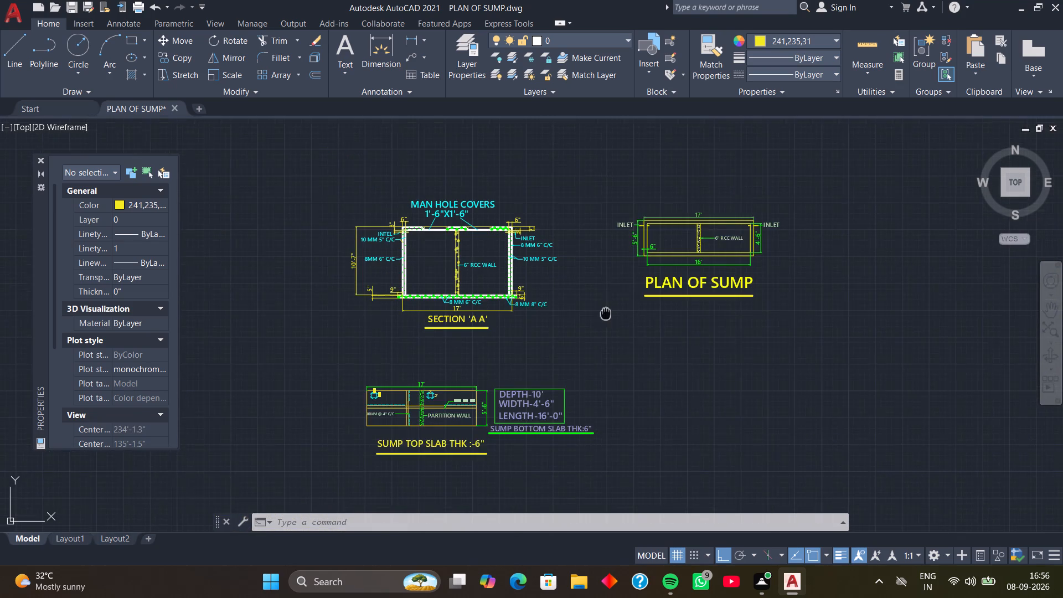
middle_click_drag(606, 313, 506, 368)
scroll(662, 285, "up", 3)
left_click(690, 269)
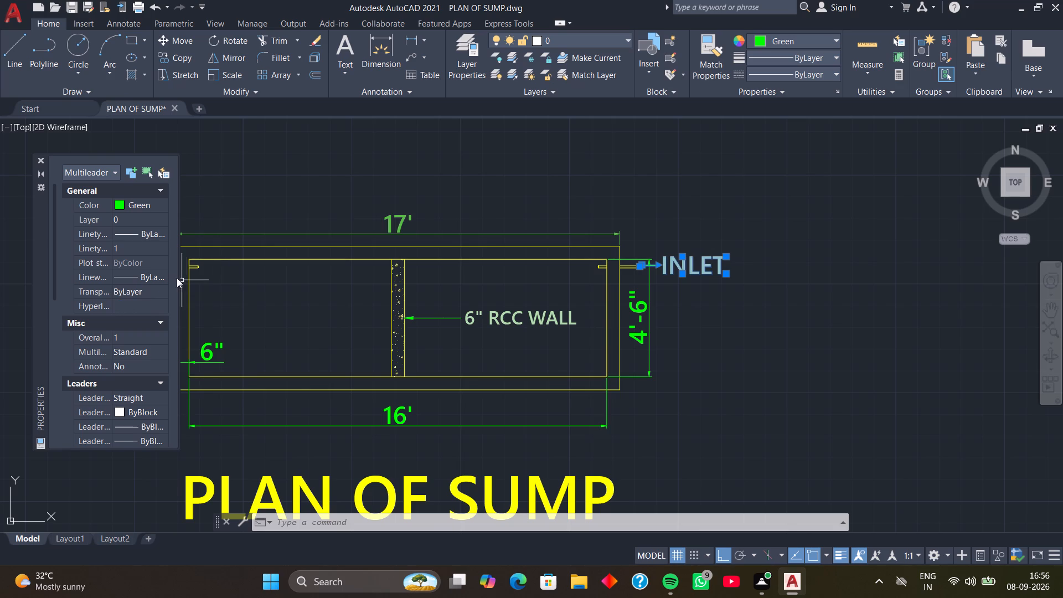
scroll(138, 309, "down", 3)
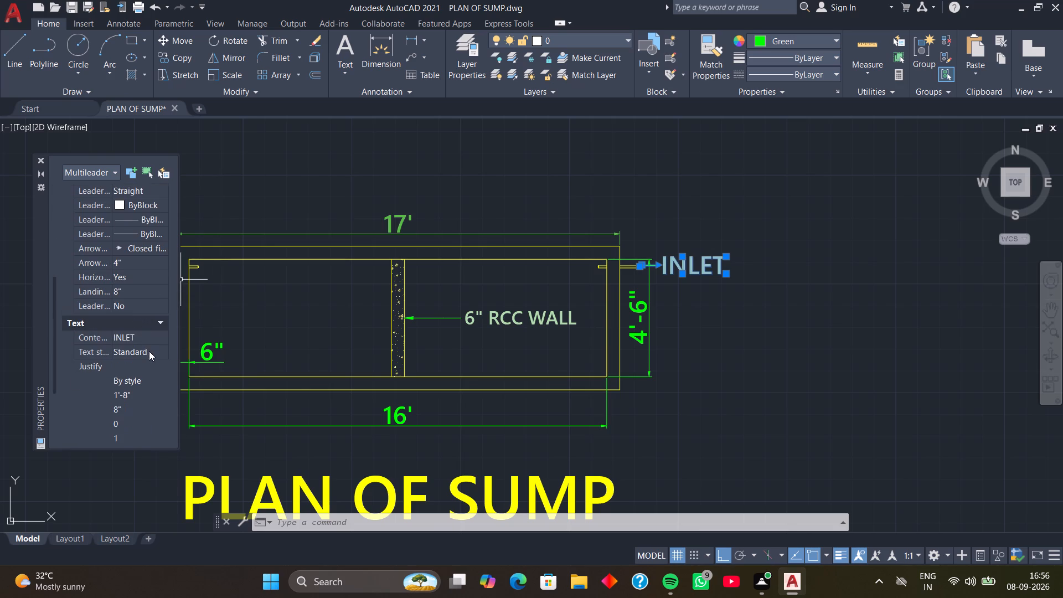
scroll(149, 351, "down", 1)
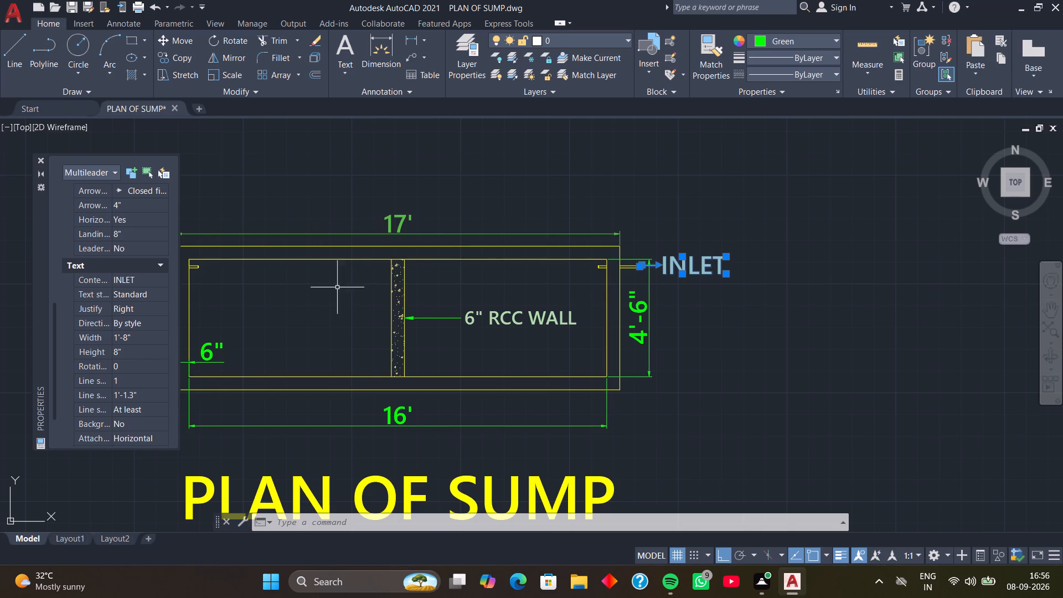
scroll(312, 311, "down", 1)
middle_click_drag(308, 312, 396, 301)
middle_click_drag(364, 298, 378, 300)
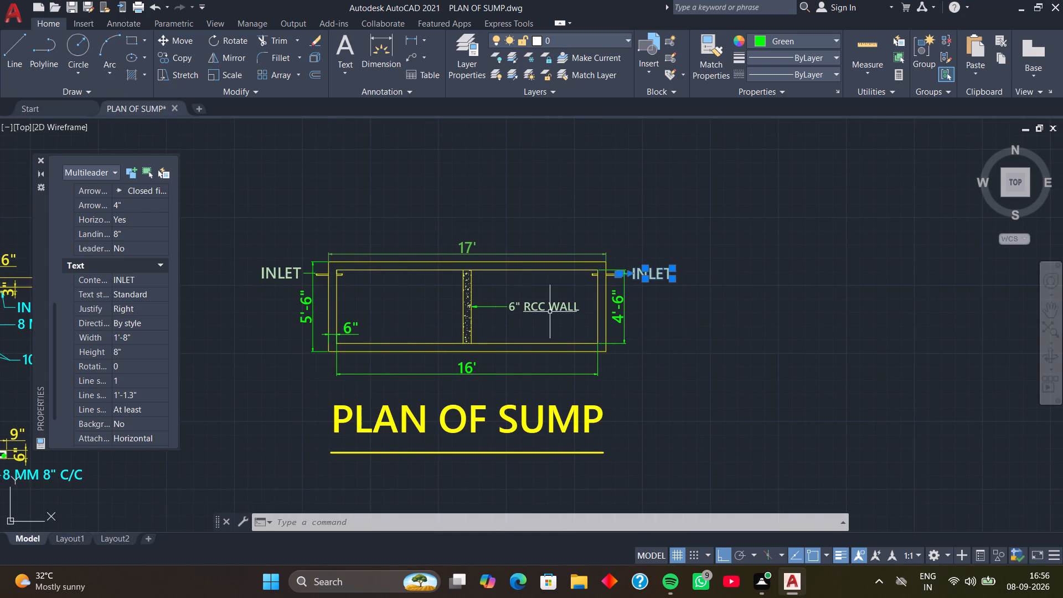
left_click(553, 310)
scroll(104, 357, "down", 3)
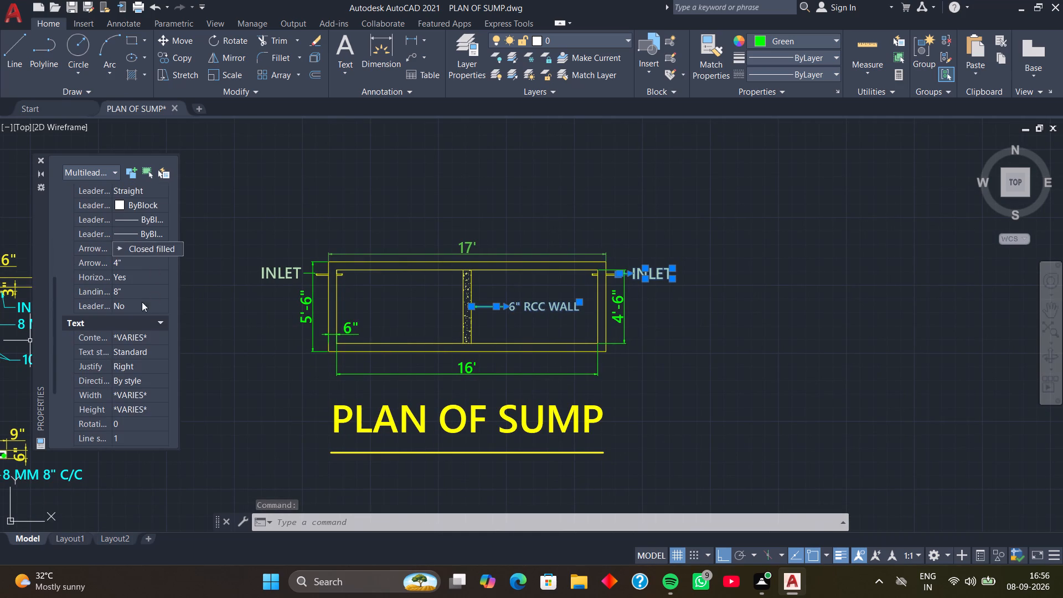
scroll(148, 406, "down", 1)
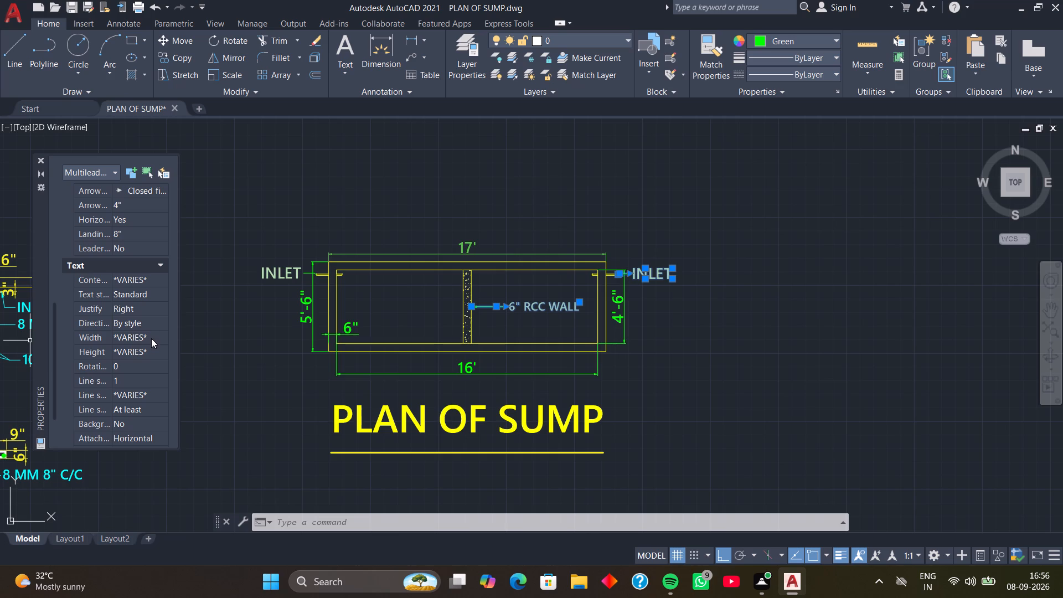
key("Escape")
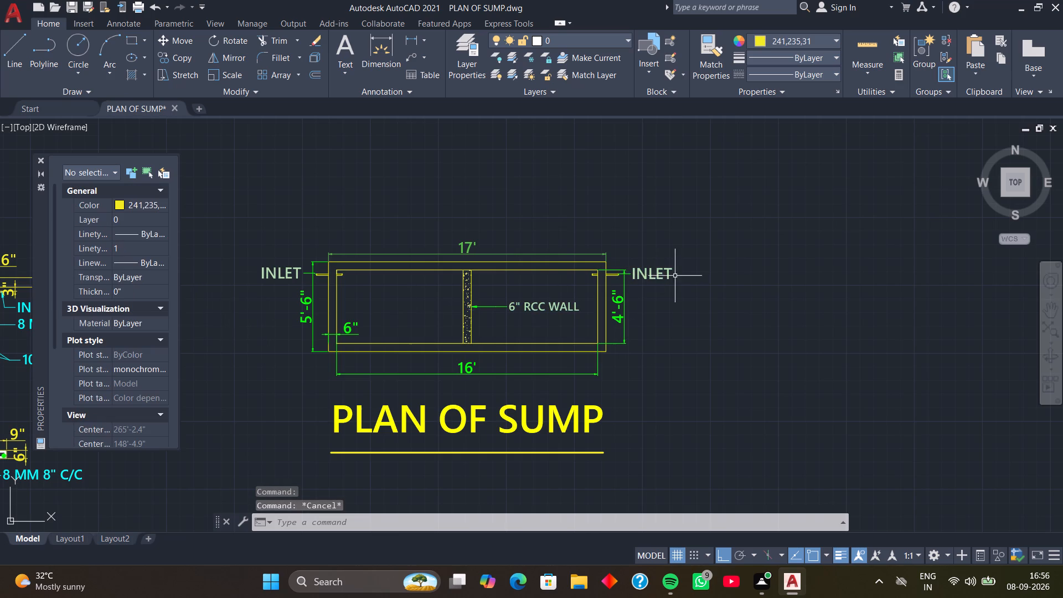
Set the text height of the 6" RCC WALL leader label in the Plan of Sump to 7" and deselect it.
left_click(556, 304)
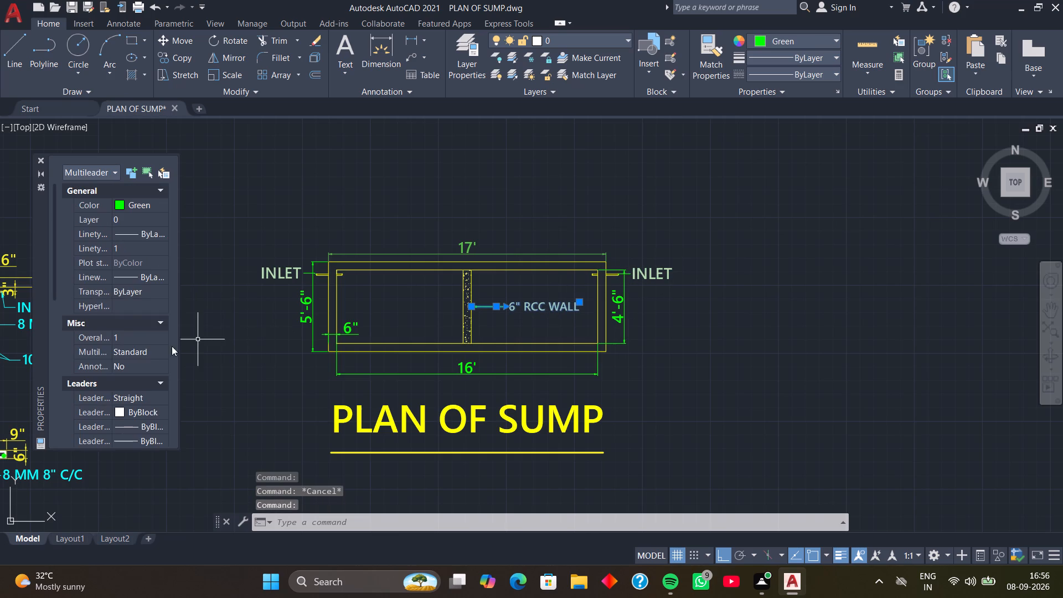
scroll(130, 352, "down", 4)
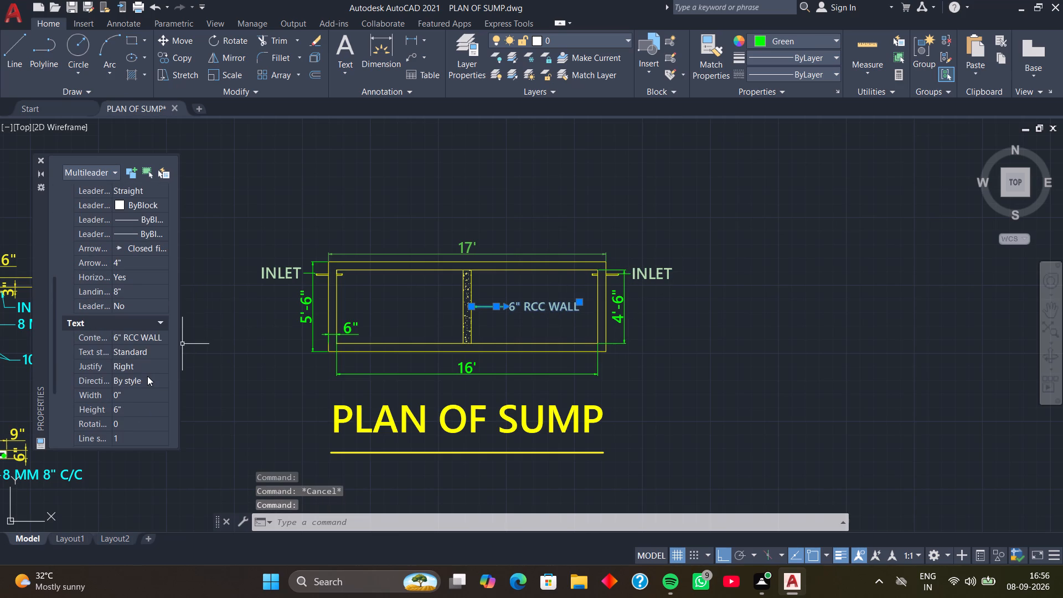
scroll(147, 376, "down", 1)
left_click(142, 334)
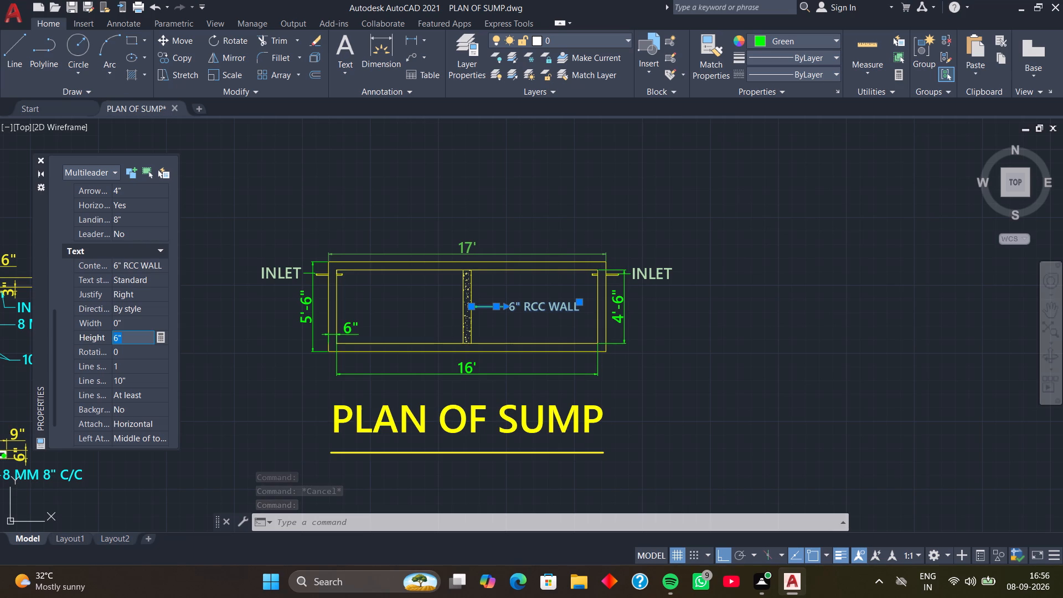
key("7")
key("Return")
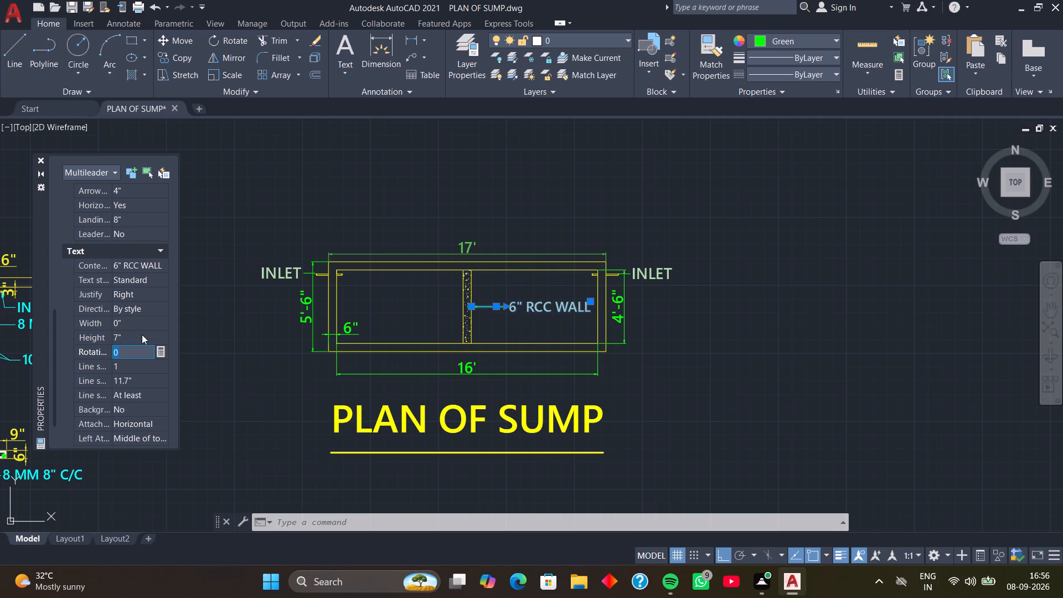
key("Escape")
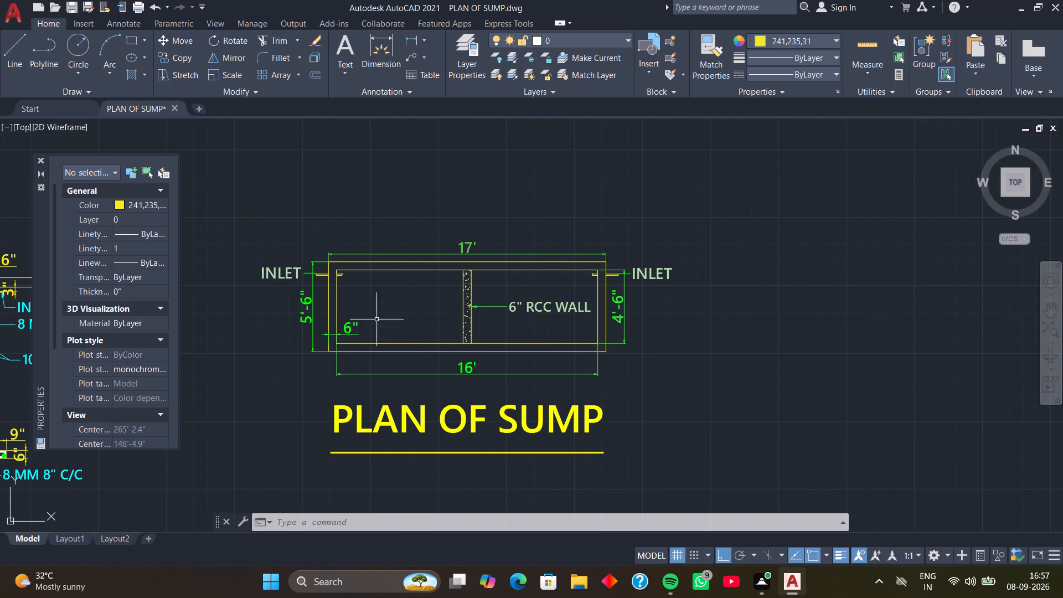
Examine the Plan of Sump, section A A and sump top slab drawings to review the label sizes and overall annotation.
middle_click_drag(420, 298, 429, 246)
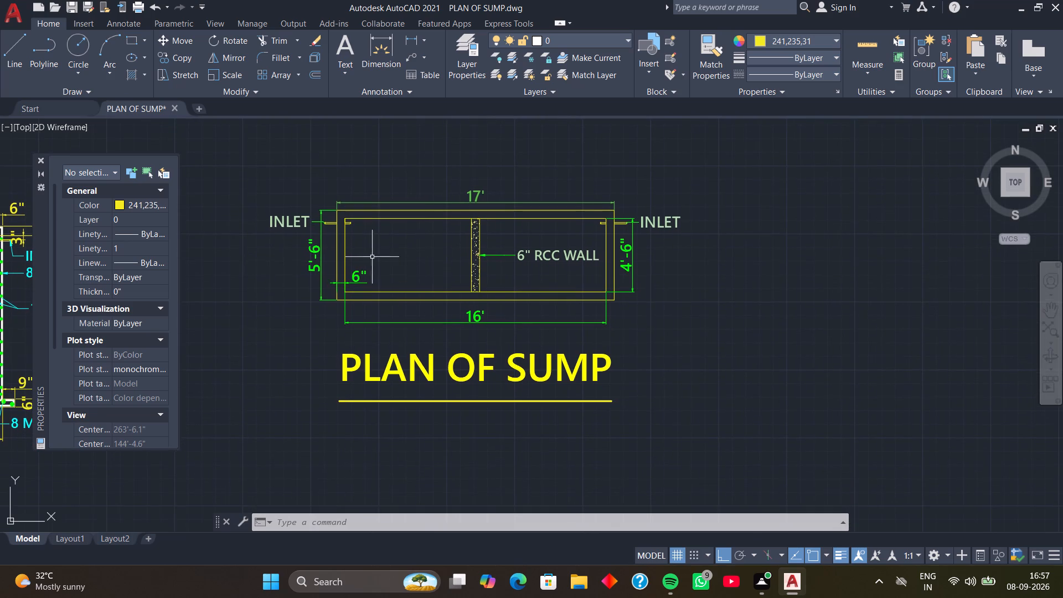
scroll(359, 238, "up", 2)
scroll(348, 213, "down", 1)
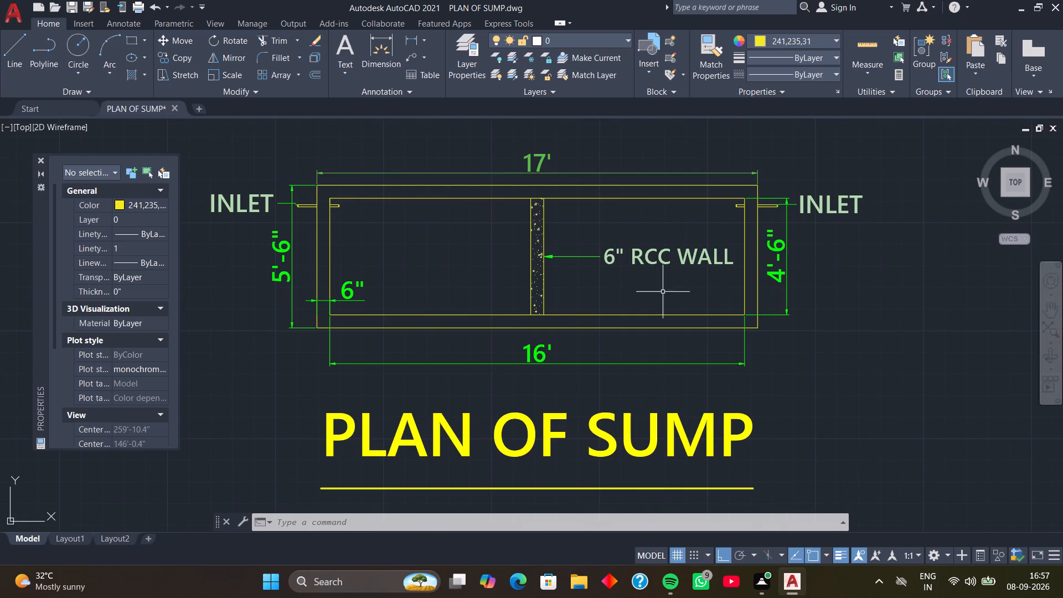
scroll(818, 374, "down", 1)
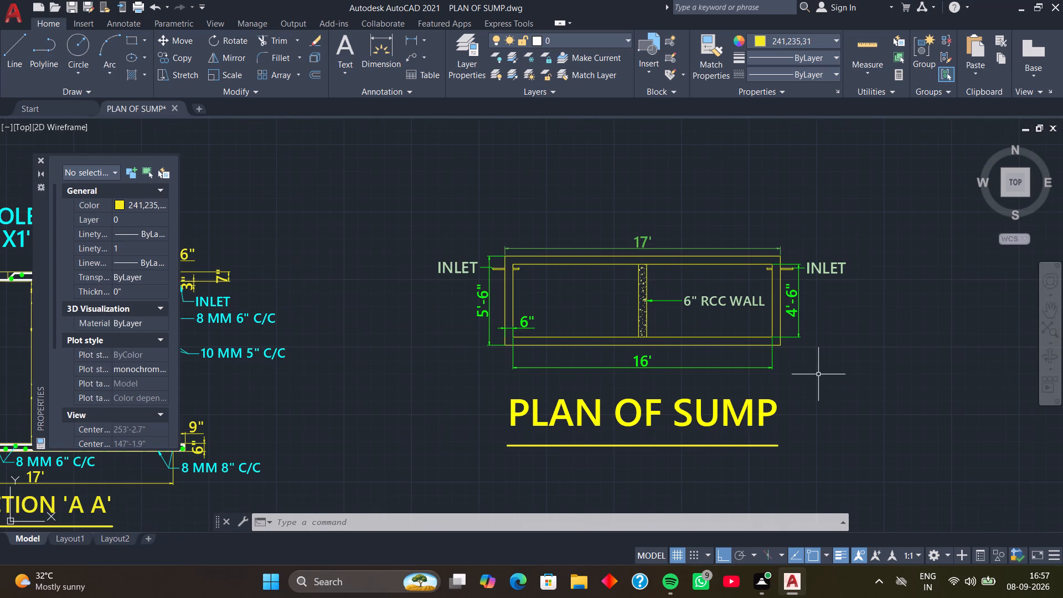
middle_click_drag(818, 374, 812, 315)
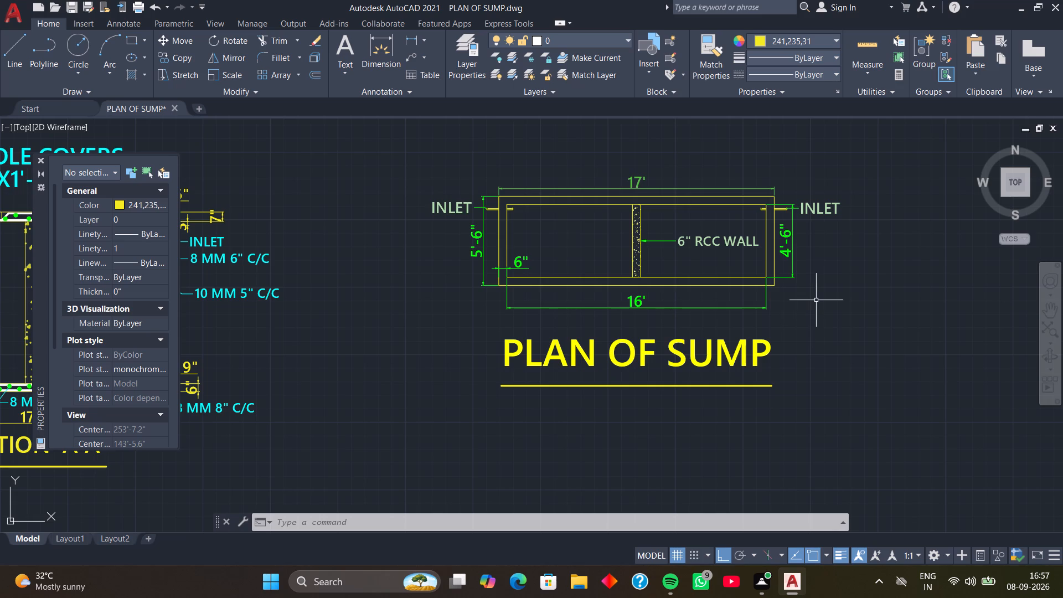
scroll(817, 300, "down", 2)
middle_click_drag(682, 386, 691, 369)
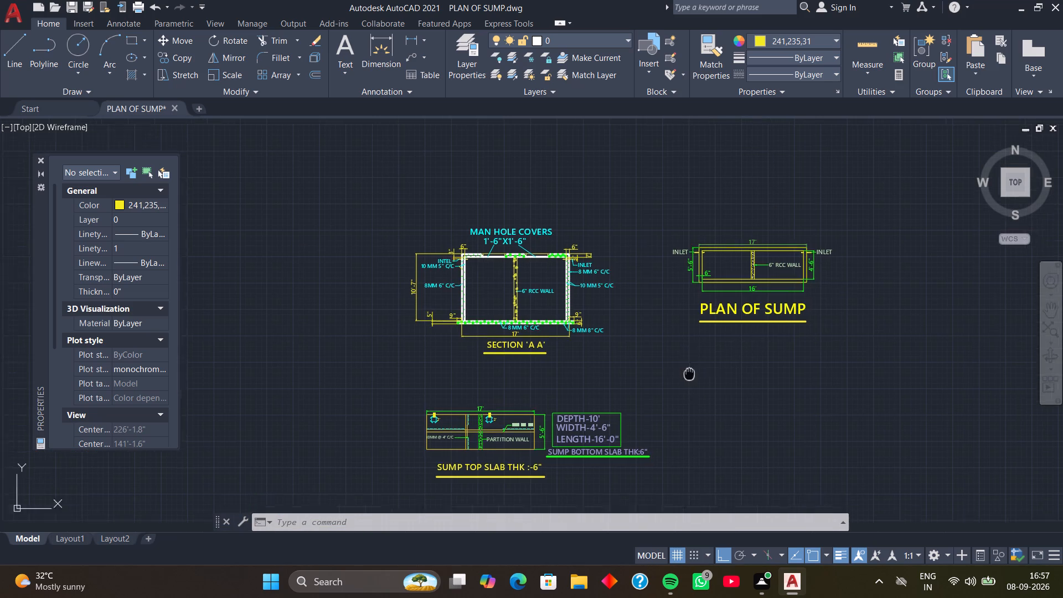
middle_click_drag(691, 369, 720, 321)
middle_click_drag(728, 319, 760, 313)
middle_click_drag(739, 310, 768, 307)
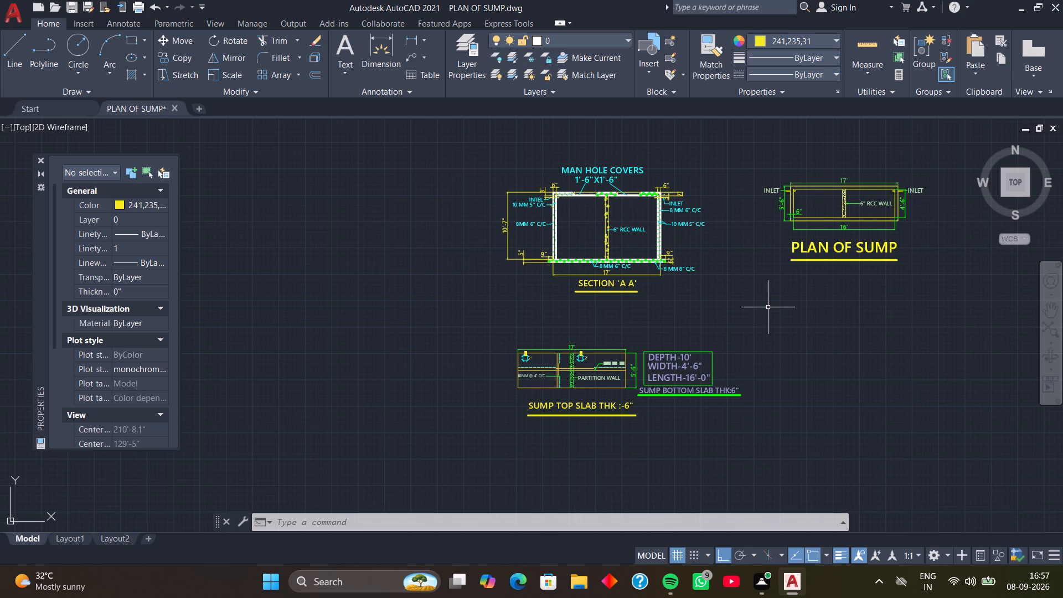
middle_click_drag(701, 259, 751, 279)
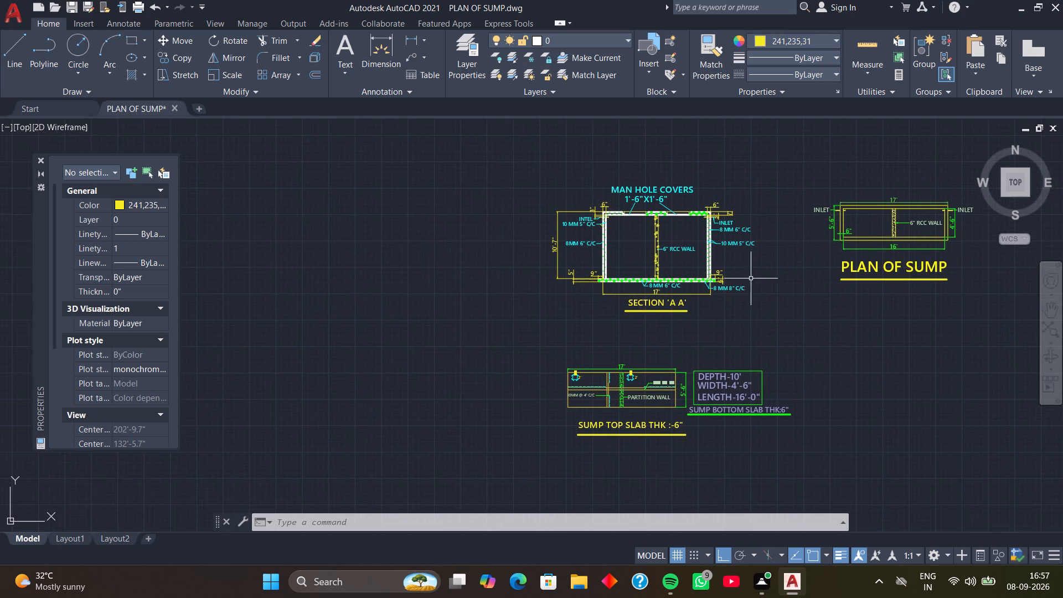
scroll(679, 236, "up", 2)
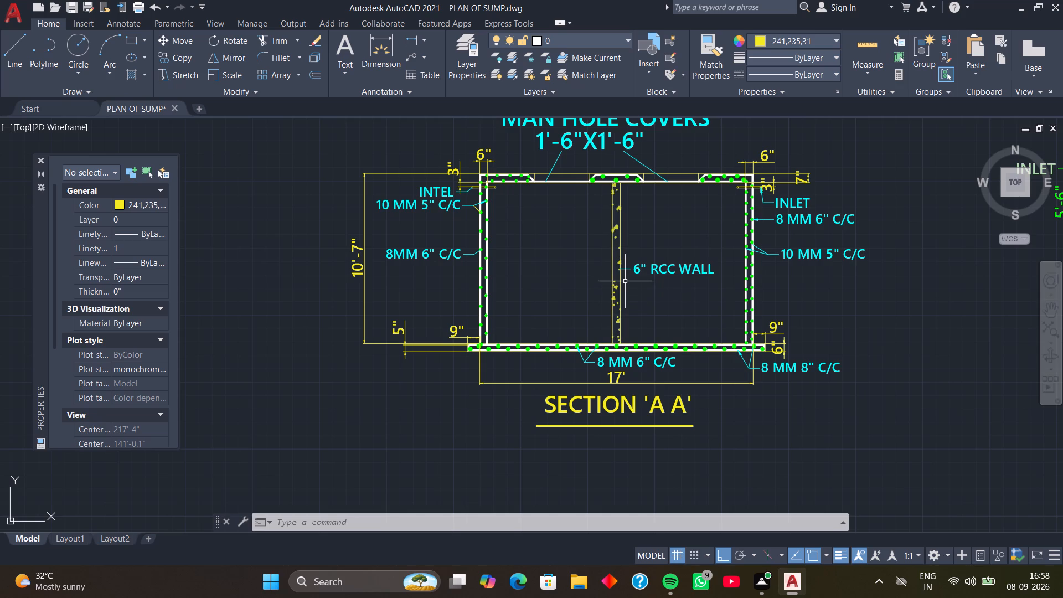
scroll(578, 309, "down", 1)
middle_click_drag(578, 309, 587, 309)
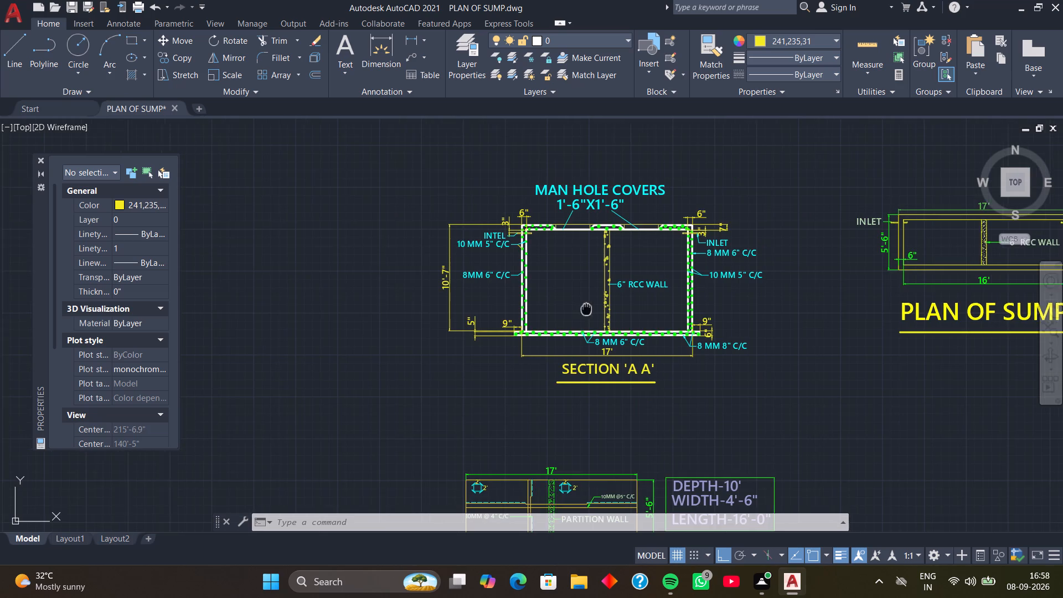
middle_click_drag(587, 309, 615, 357)
scroll(571, 286, "up", 2)
scroll(571, 286, "down", 1)
scroll(589, 332, "down", 1)
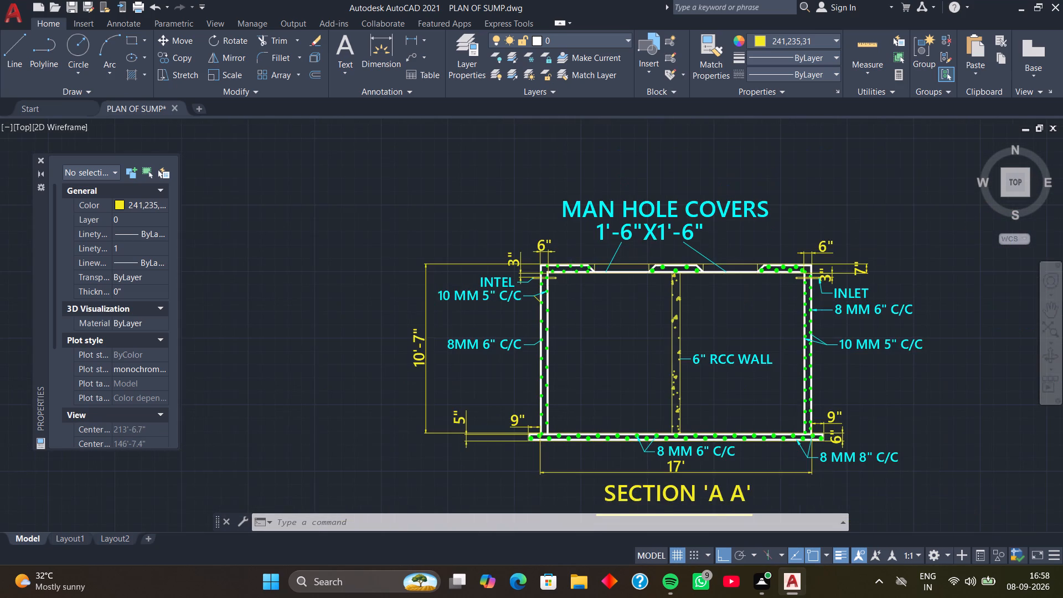
middle_click_drag(589, 332, 463, 280)
middle_click_drag(682, 336, 556, 328)
middle_click_drag(620, 313, 603, 316)
scroll(658, 264, "up", 2)
scroll(658, 264, "down", 2)
middle_click_drag(706, 262, 680, 241)
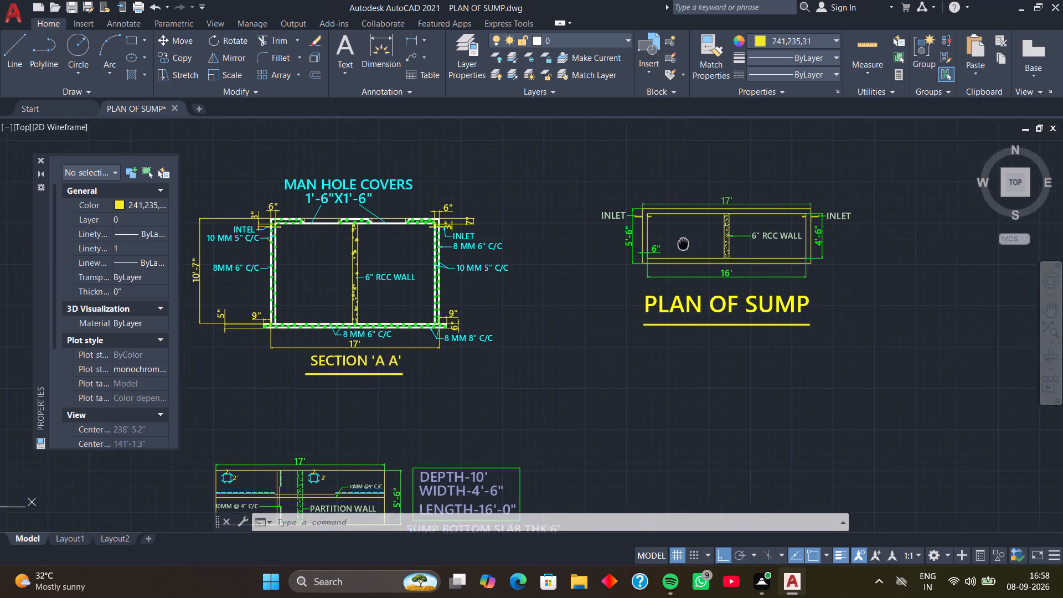
middle_click_drag(680, 241, 661, 218)
middle_click_drag(542, 403, 670, 250)
middle_click_drag(663, 272, 716, 268)
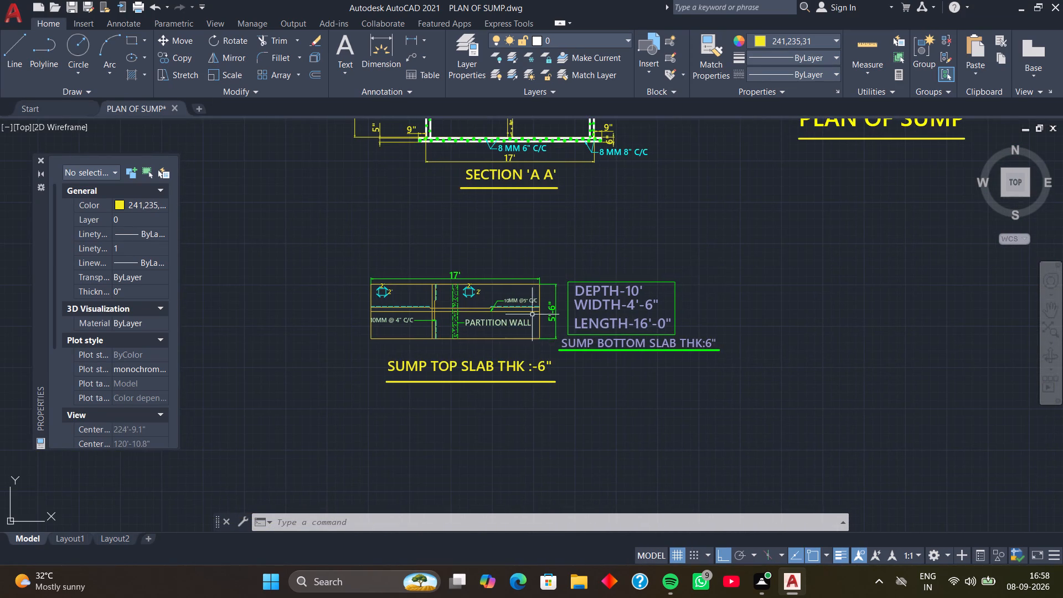
Examine the sump top slab, section A A and Plan of Sump drawings to review their labels and overall arrangement.
scroll(533, 305, "up", 3)
scroll(533, 305, "down", 2)
middle_click_drag(497, 318, 555, 330)
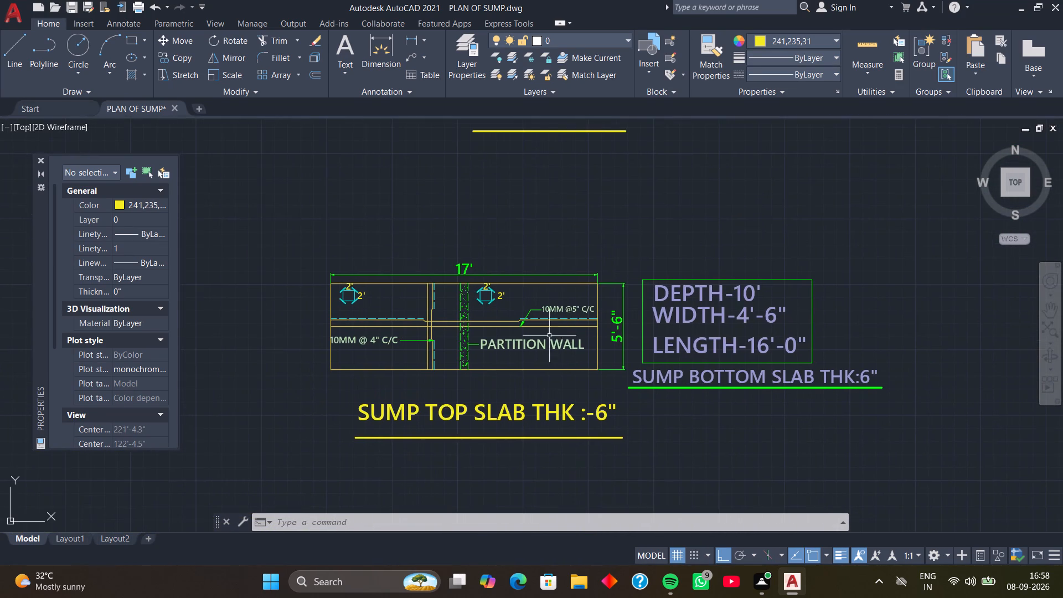
middle_click_drag(463, 347, 494, 344)
middle_click(504, 342)
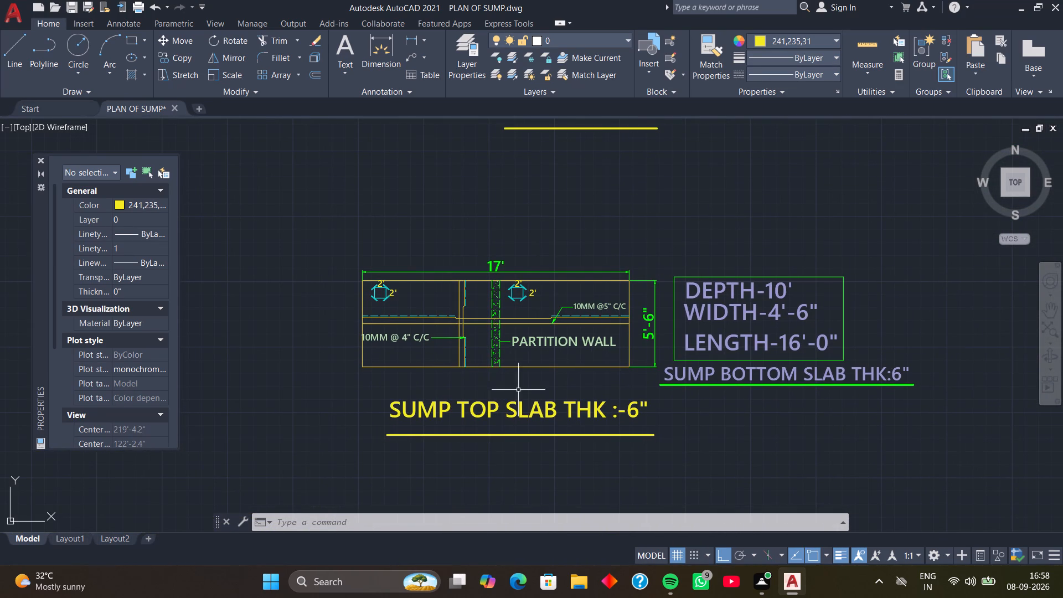
scroll(549, 390, "down", 2)
middle_click_drag(638, 319, 587, 339)
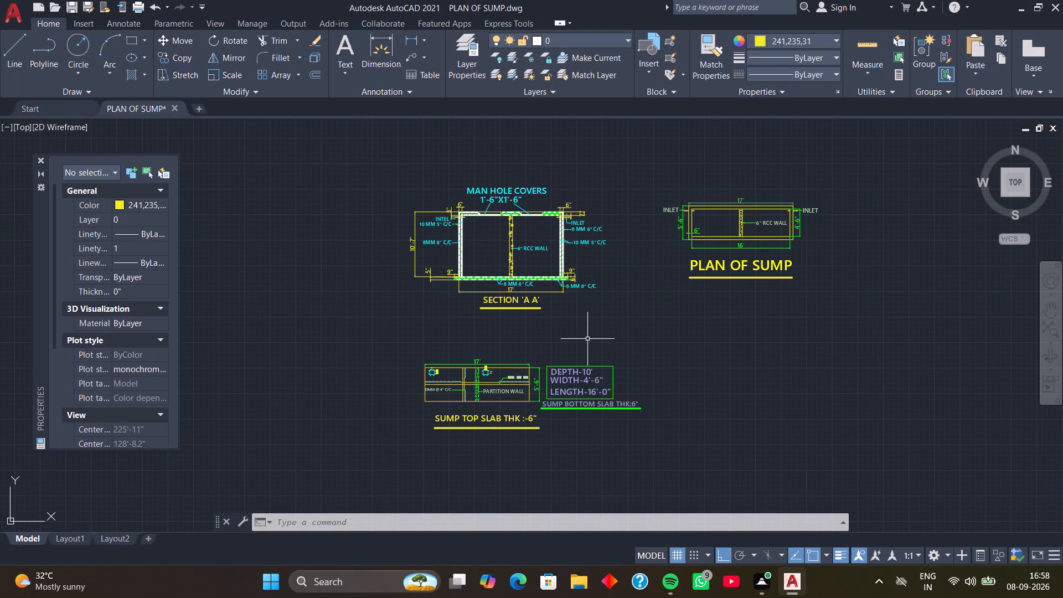
scroll(520, 255, "up", 1)
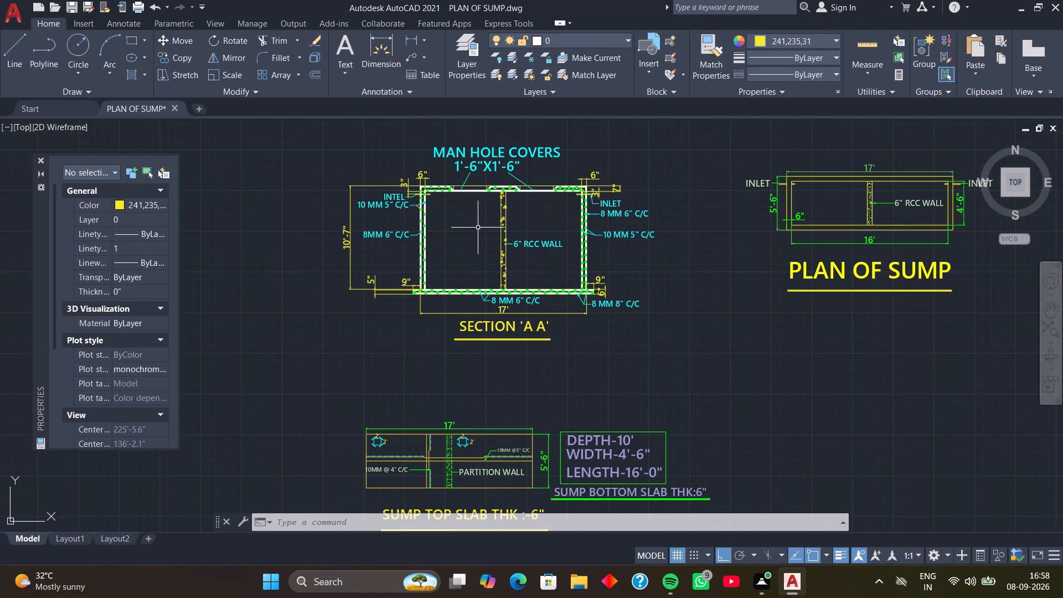
scroll(425, 195, "up", 2)
scroll(445, 223, "down", 2)
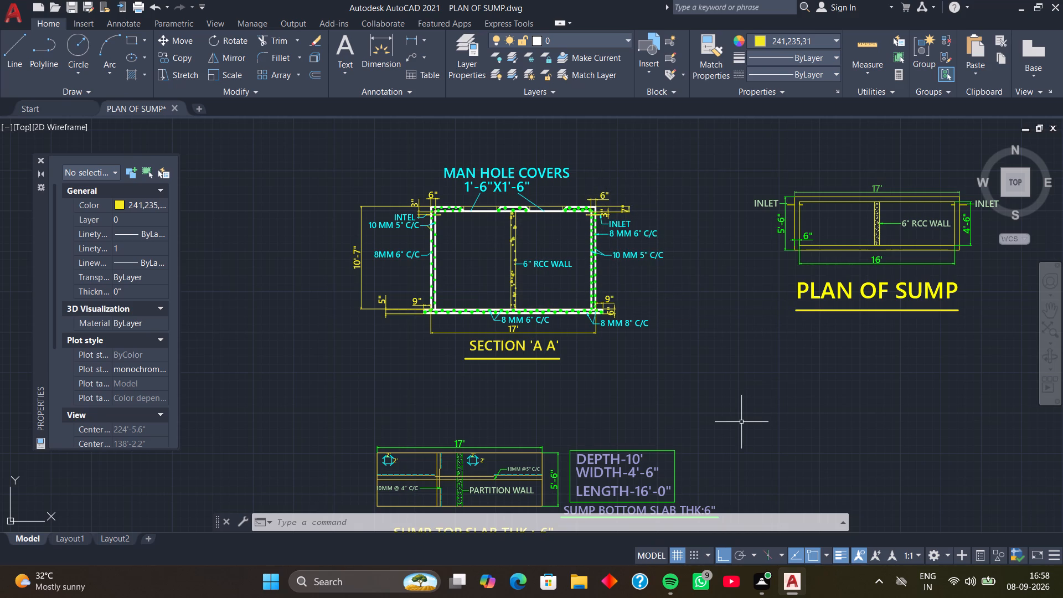
middle_click_drag(741, 423, 767, 385)
middle_click_drag(771, 379, 787, 297)
middle_click_drag(784, 295, 698, 293)
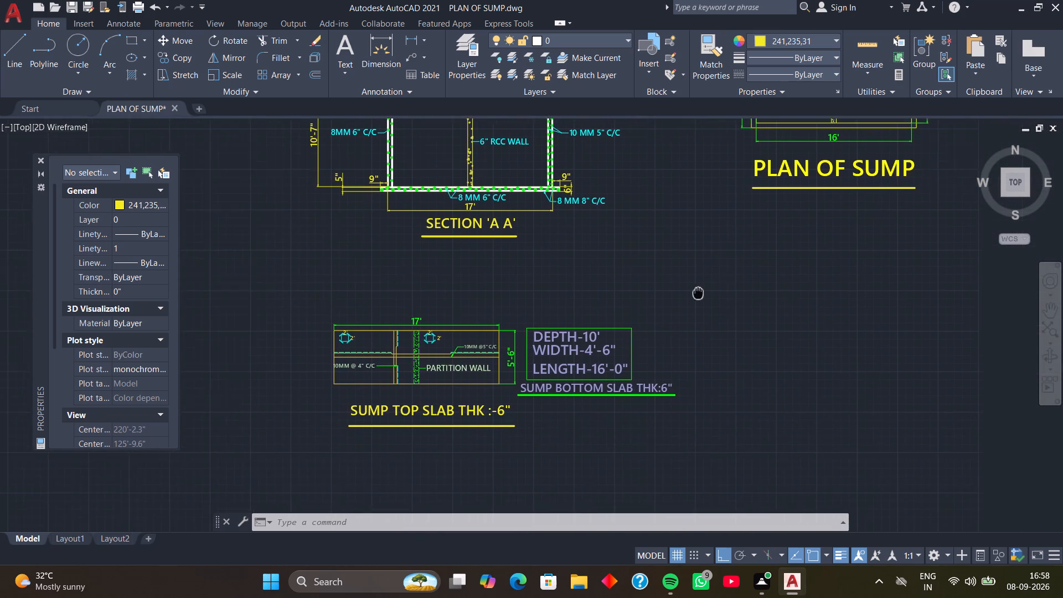
middle_click_drag(698, 293, 651, 382)
scroll(651, 382, "down", 1)
middle_click_drag(651, 382, 654, 348)
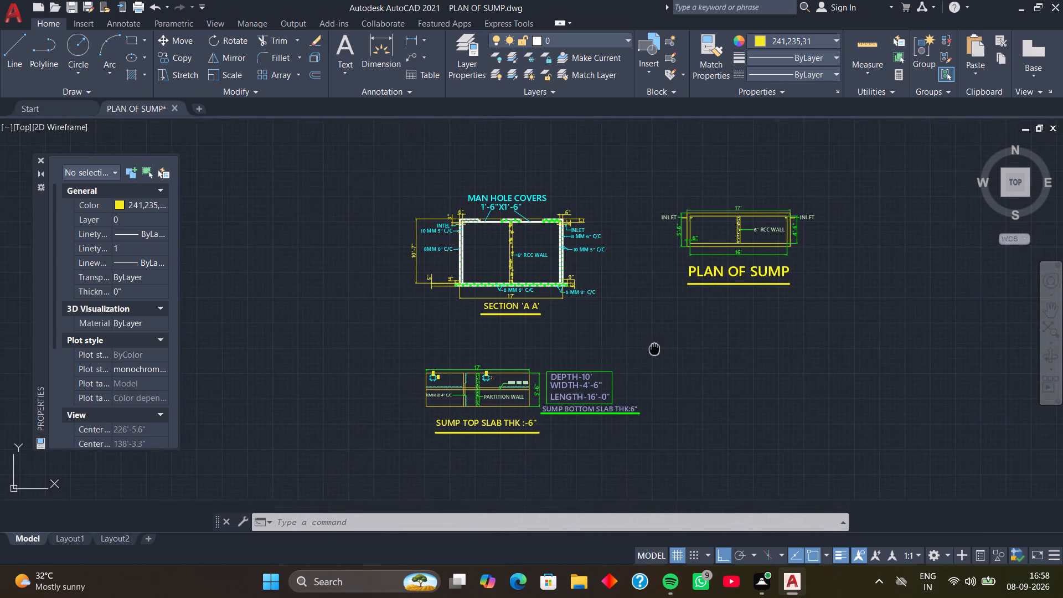
middle_click_drag(654, 348, 654, 348)
middle_click(654, 348)
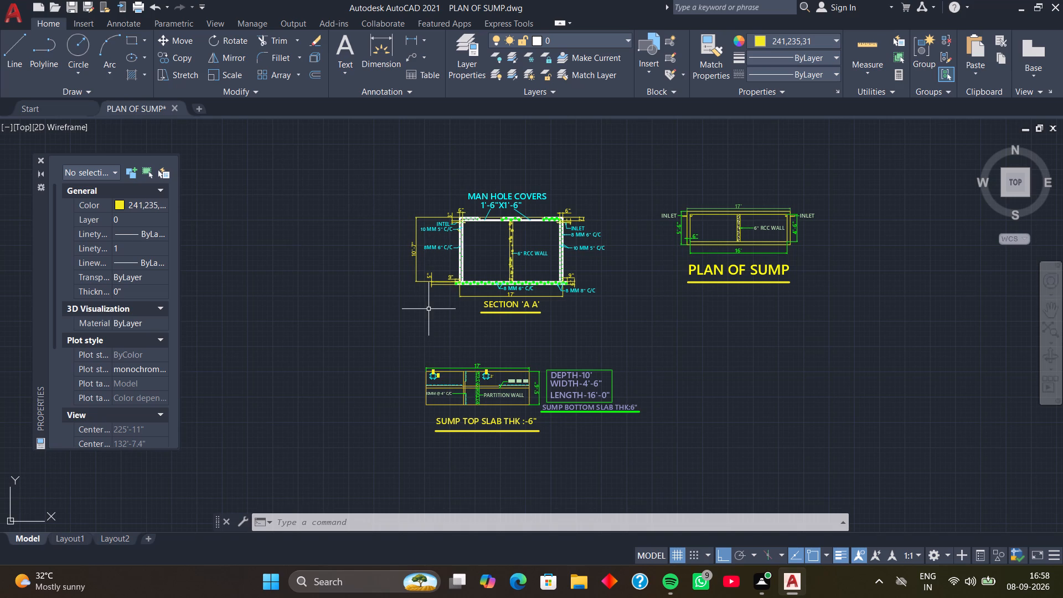
Stretch the 5" base dimension in section A A outward to line up with the 10'-7" dimension line, and deselect it.
scroll(428, 295, "up", 4)
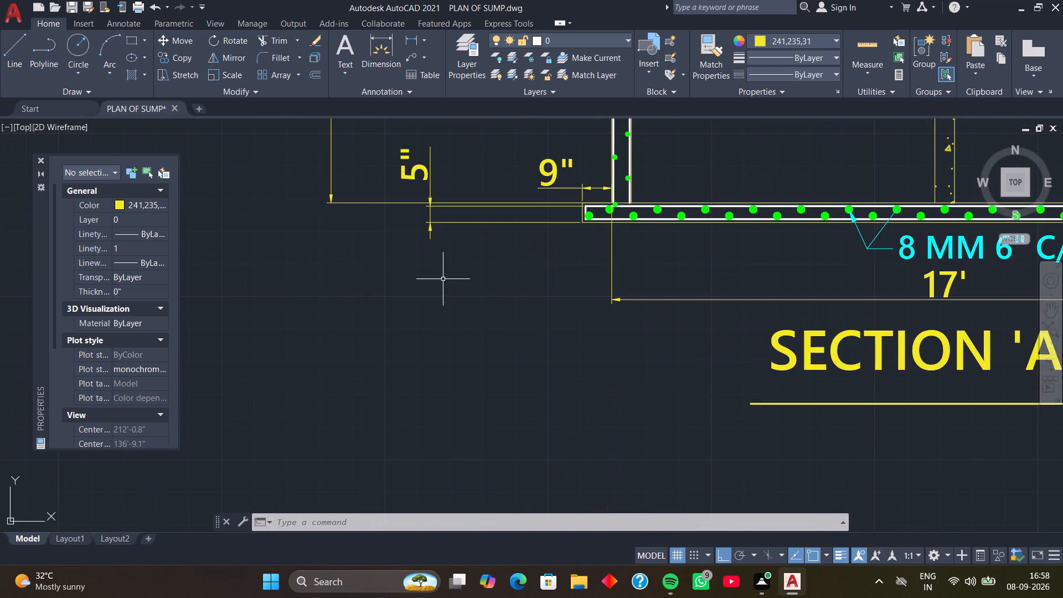
middle_click_drag(450, 273, 551, 372)
middle_click_drag(555, 377, 567, 391)
left_click(546, 334)
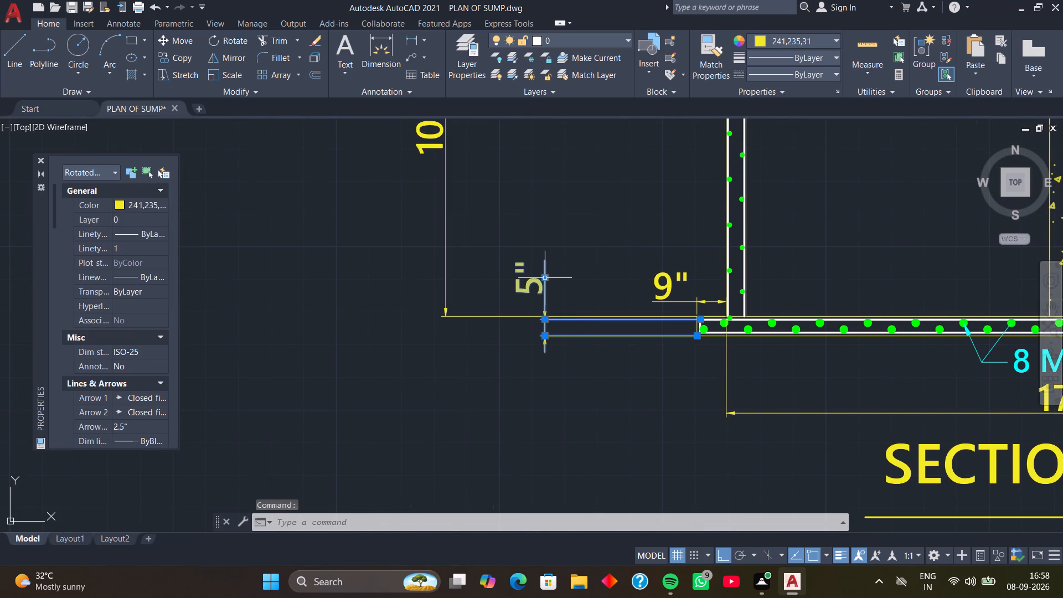
left_click(545, 277)
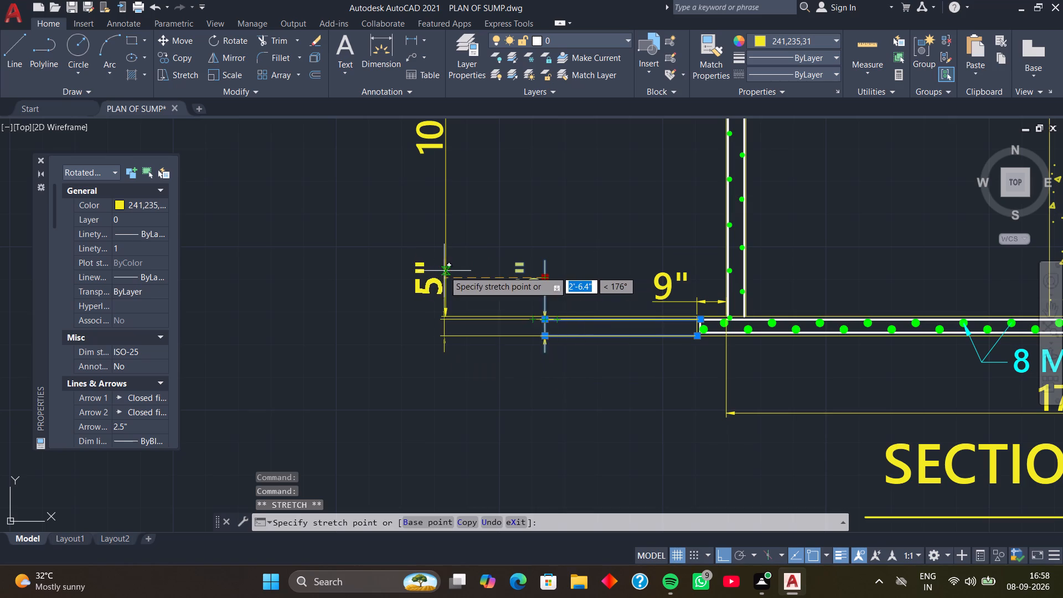
left_click(444, 271)
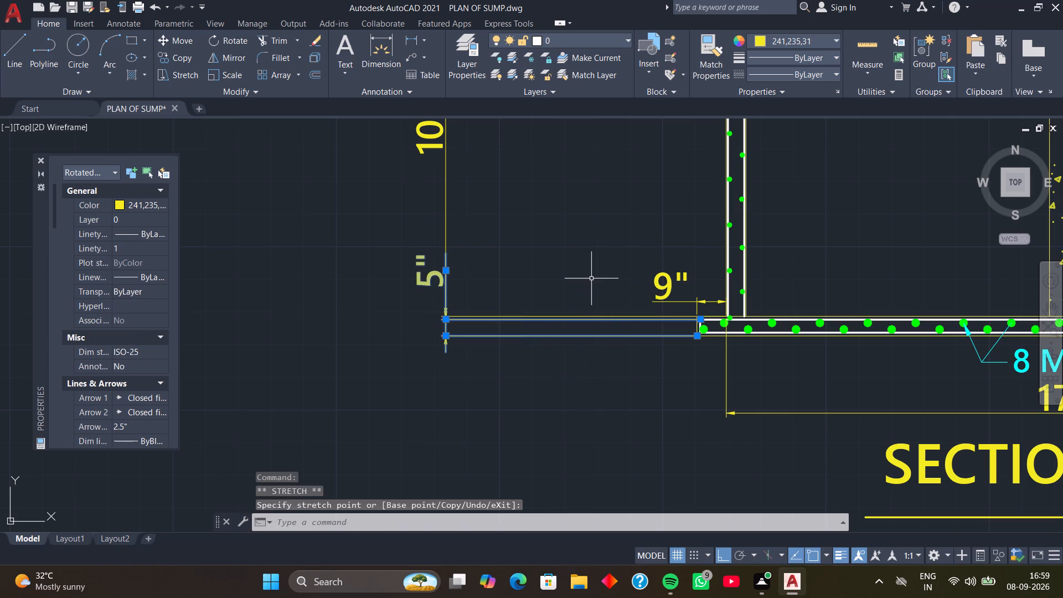
key("Escape")
Examine the base of section A A, the Plan of Sump and the overall sheet to review dimension and label placement.
scroll(648, 241, "down", 1)
middle_click_drag(677, 382, 540, 378)
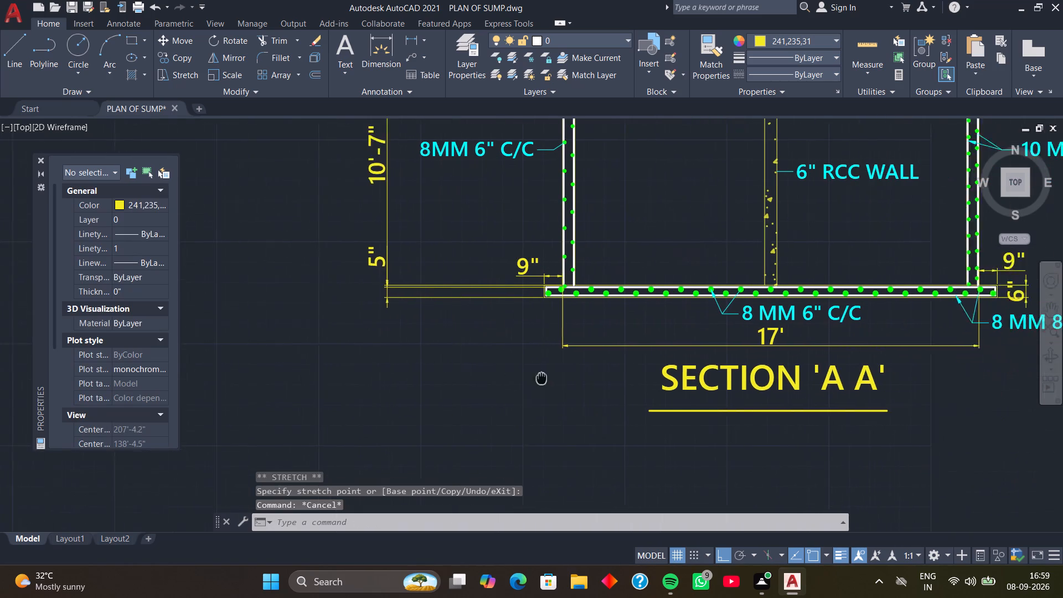
middle_click_drag(540, 378, 516, 380)
middle_click_drag(896, 372, 704, 385)
middle_click_drag(721, 420, 745, 337)
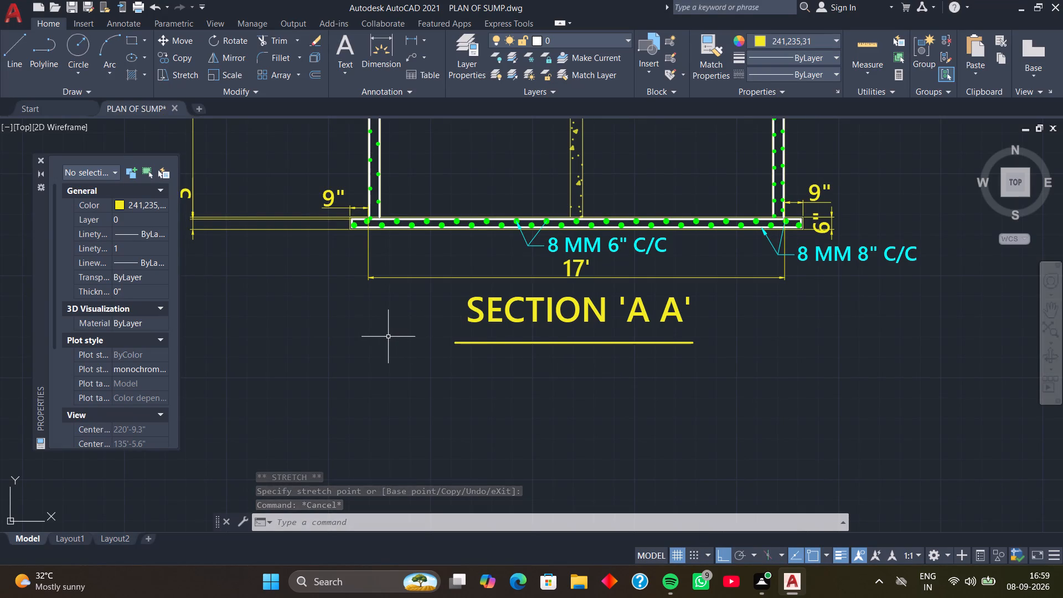
scroll(388, 336, "down", 1)
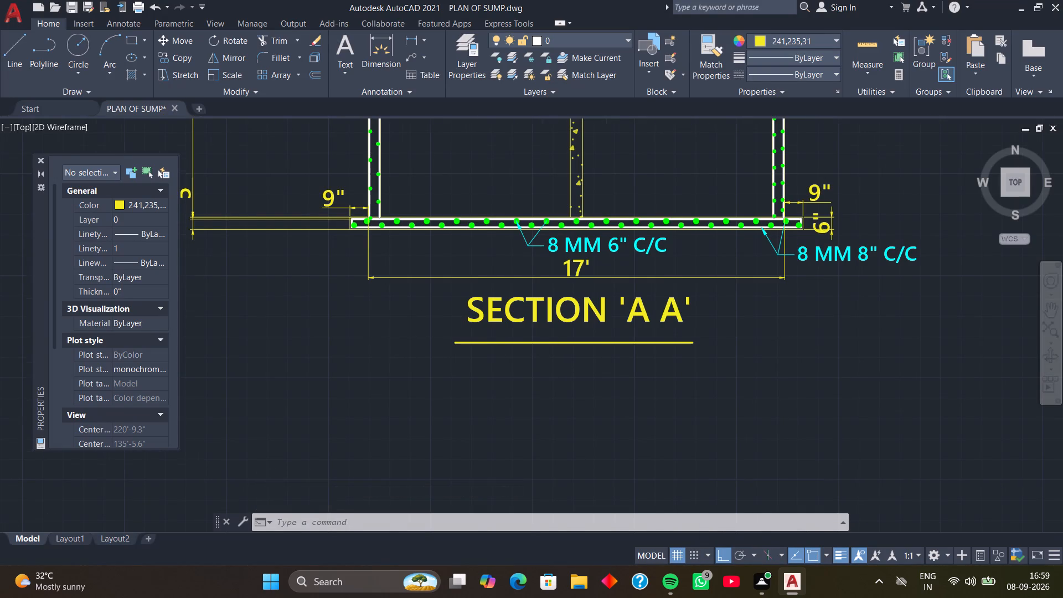
scroll(386, 332, "down", 1)
middle_click_drag(386, 332, 500, 413)
middle_click_drag(504, 330, 369, 355)
middle_click_drag(702, 369, 599, 370)
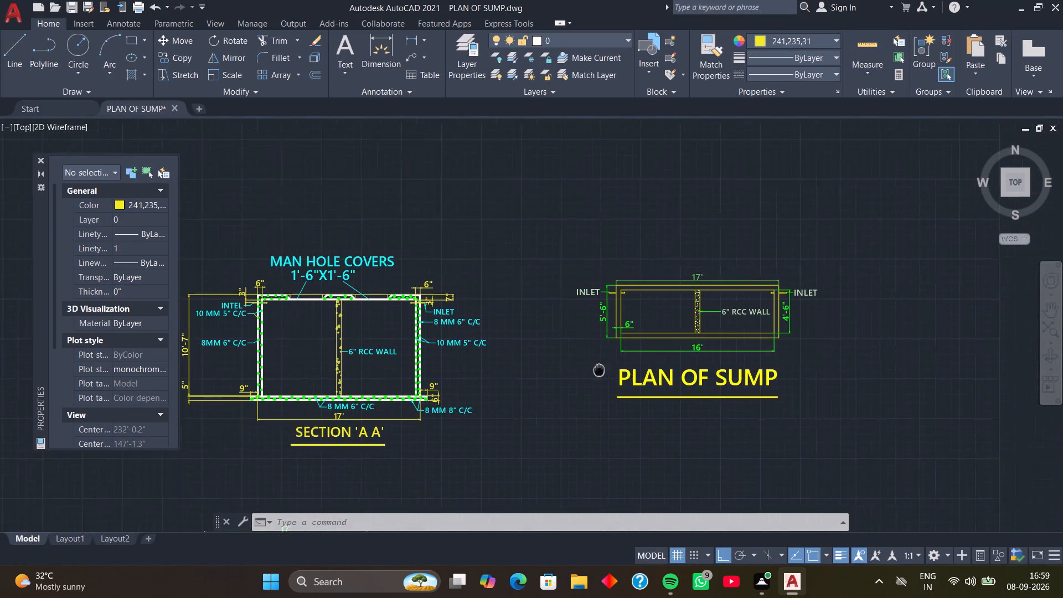
middle_click_drag(599, 370, 598, 370)
scroll(616, 295, "up", 3)
scroll(482, 346, "down", 2)
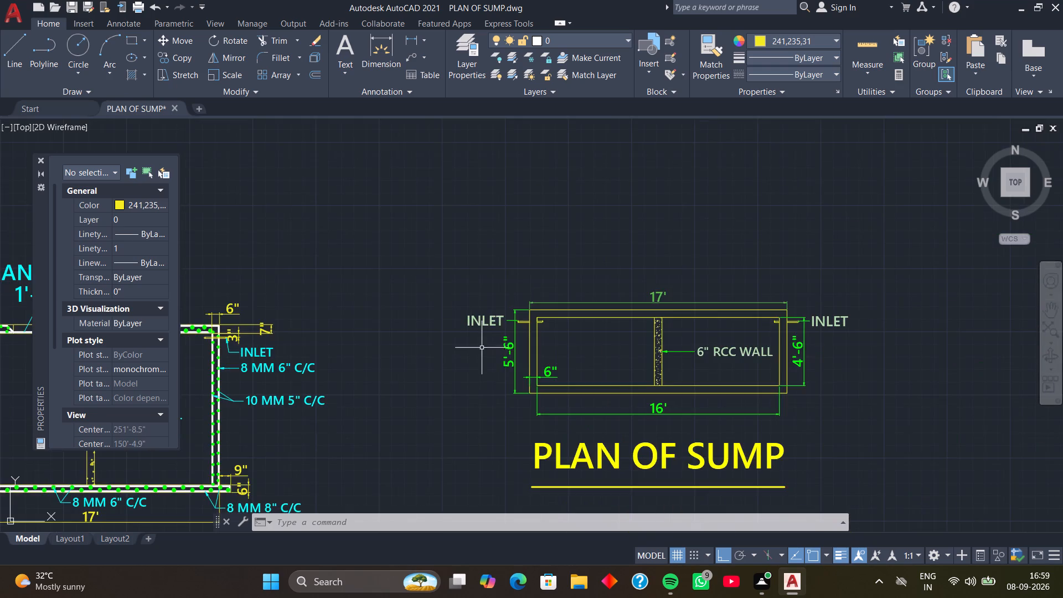
scroll(471, 379, "down", 1)
middle_click_drag(469, 387, 607, 281)
middle_click_drag(517, 302, 642, 326)
middle_click_drag(534, 326, 536, 326)
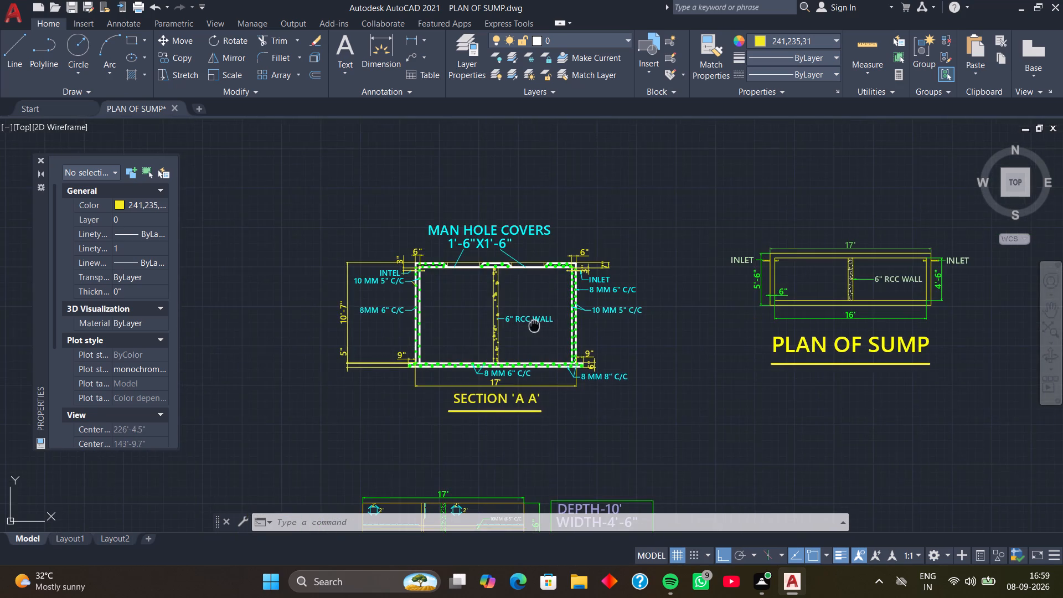
middle_click_drag(536, 326, 644, 228)
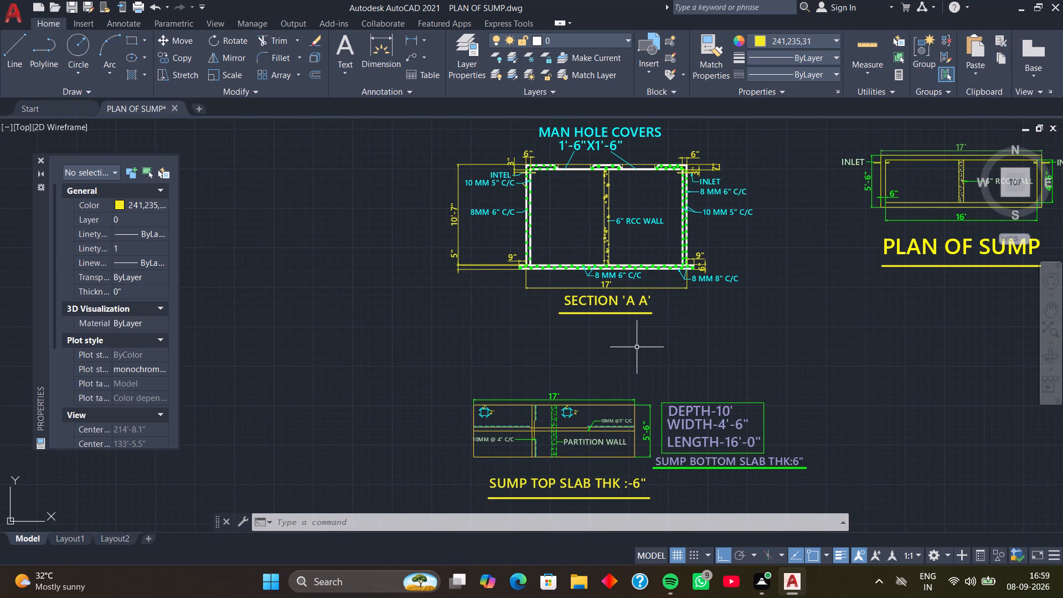
Check the text height of the 5'-6" dimension in the sump top slab drawing and clear the selection.
middle_click_drag(637, 347, 654, 305)
middle_click_drag(649, 327, 623, 269)
scroll(622, 335, "up", 3)
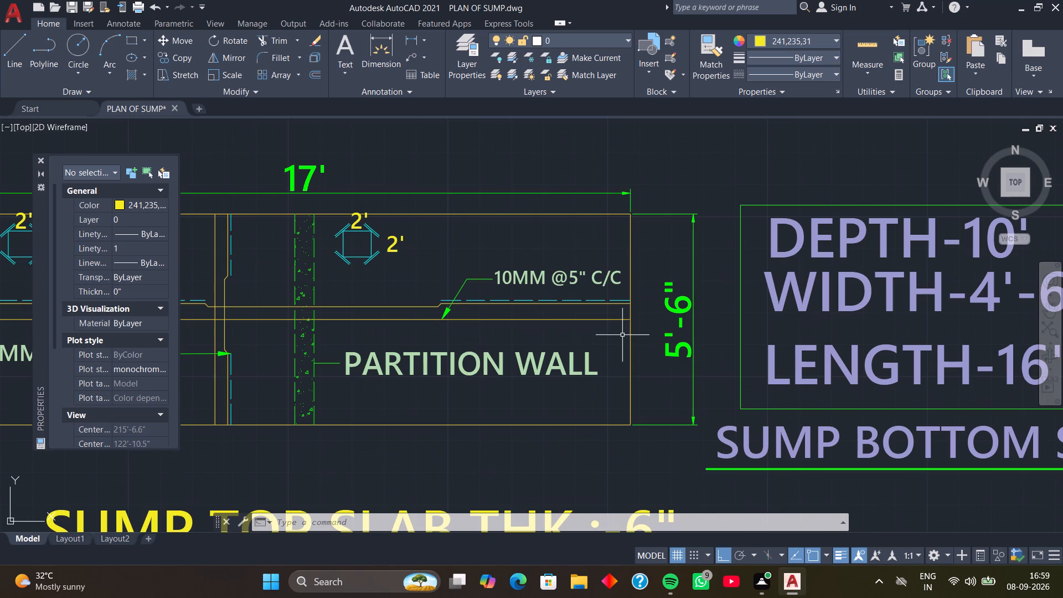
left_click(678, 352)
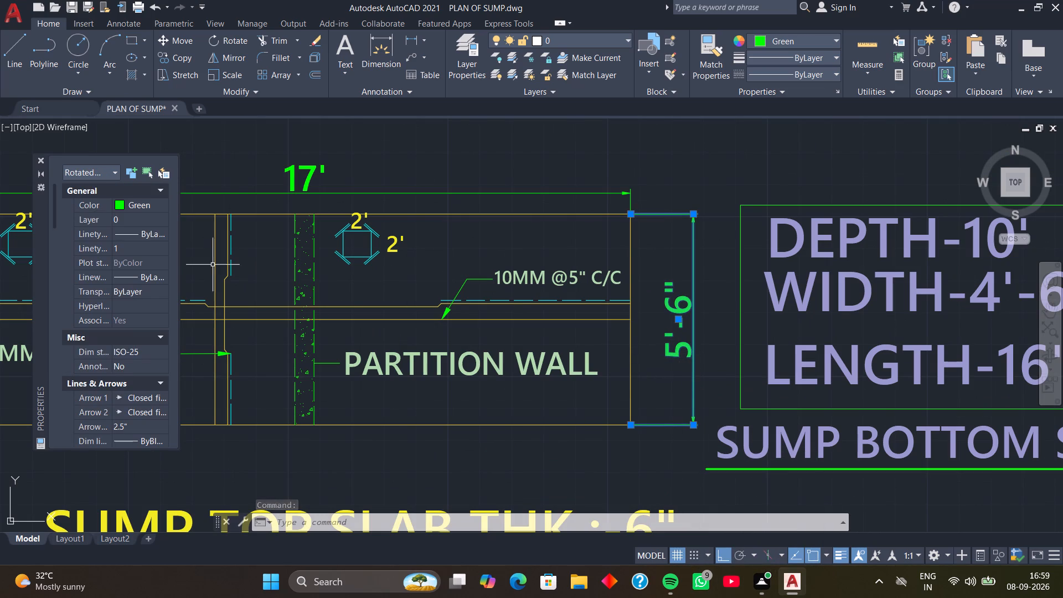
scroll(126, 289, "down", 2)
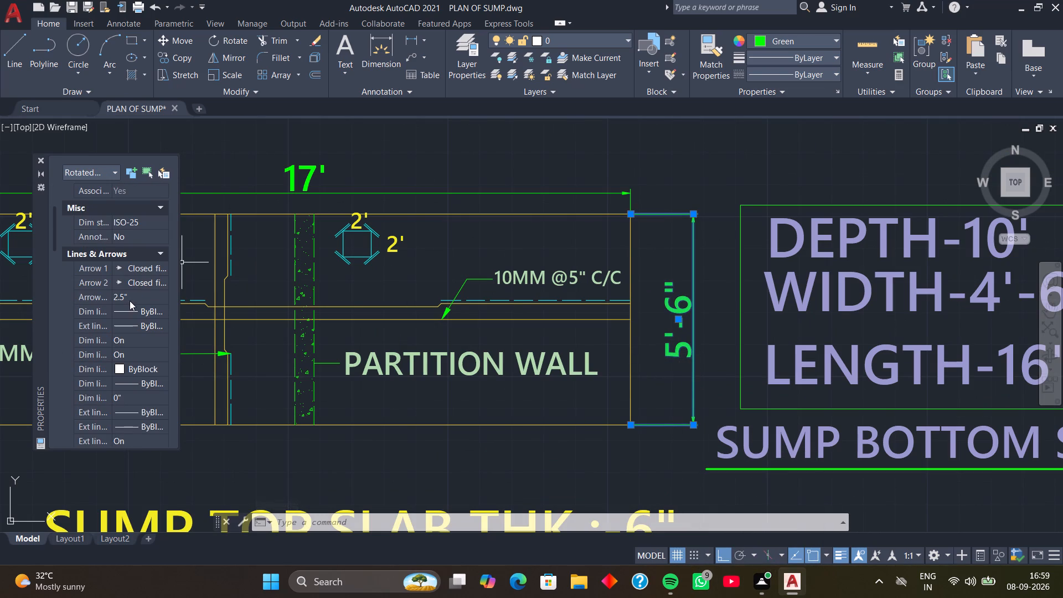
scroll(130, 302, "down", 4)
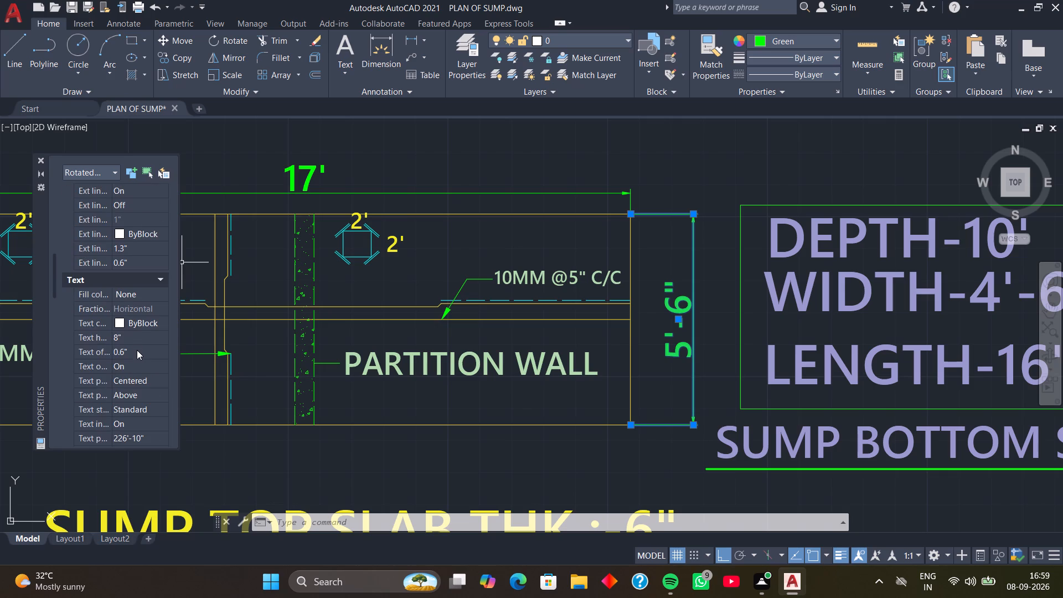
key("Escape")
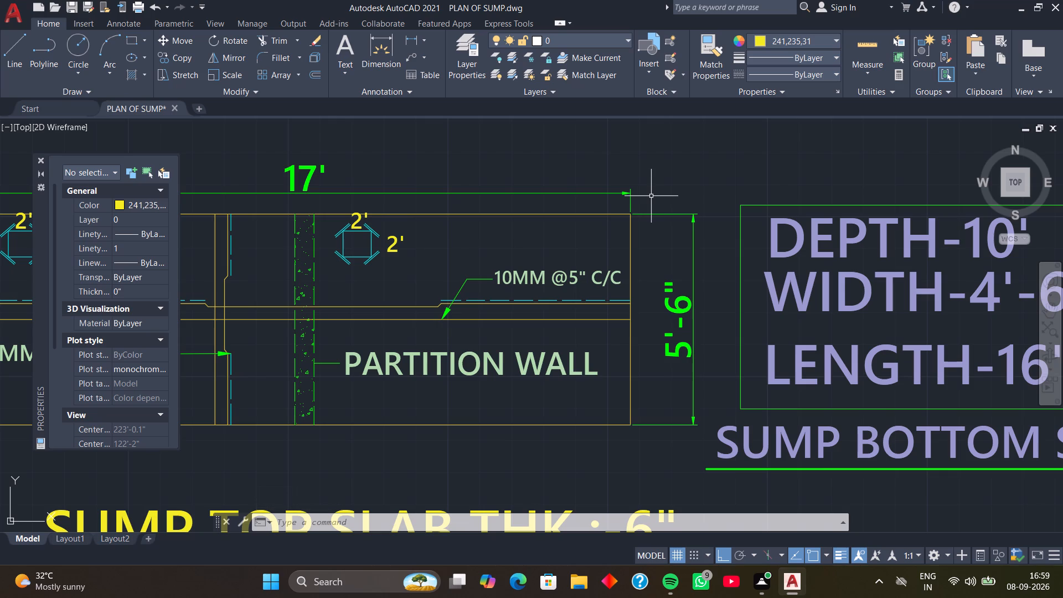
Examine the sump top slab drawing's labels and dimensions together with the sump size notes beside it.
middle_click_drag(395, 264, 621, 292)
middle_click_drag(437, 301, 466, 298)
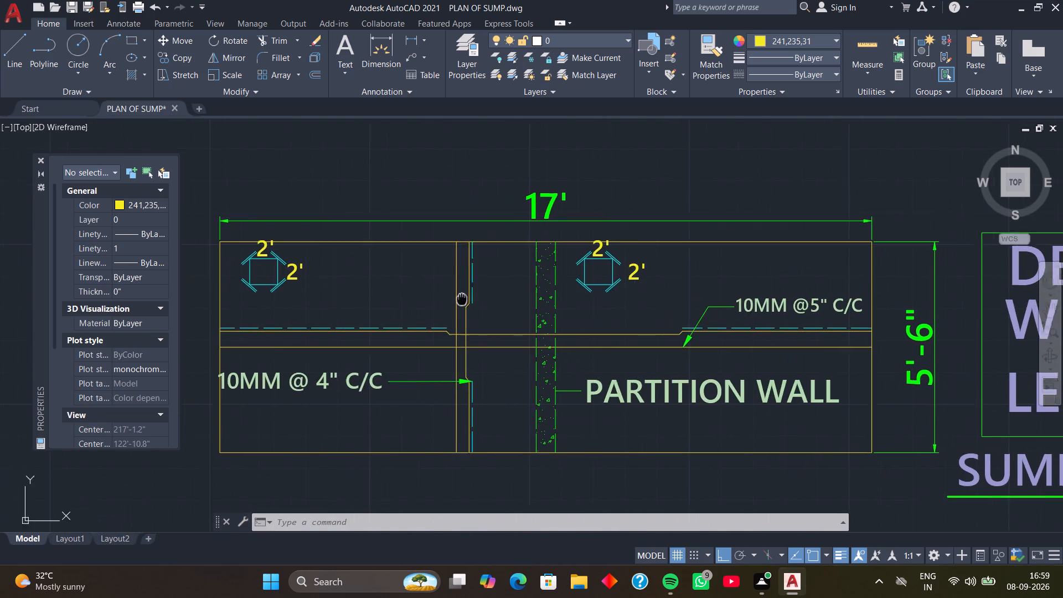
middle_click_drag(466, 298, 510, 290)
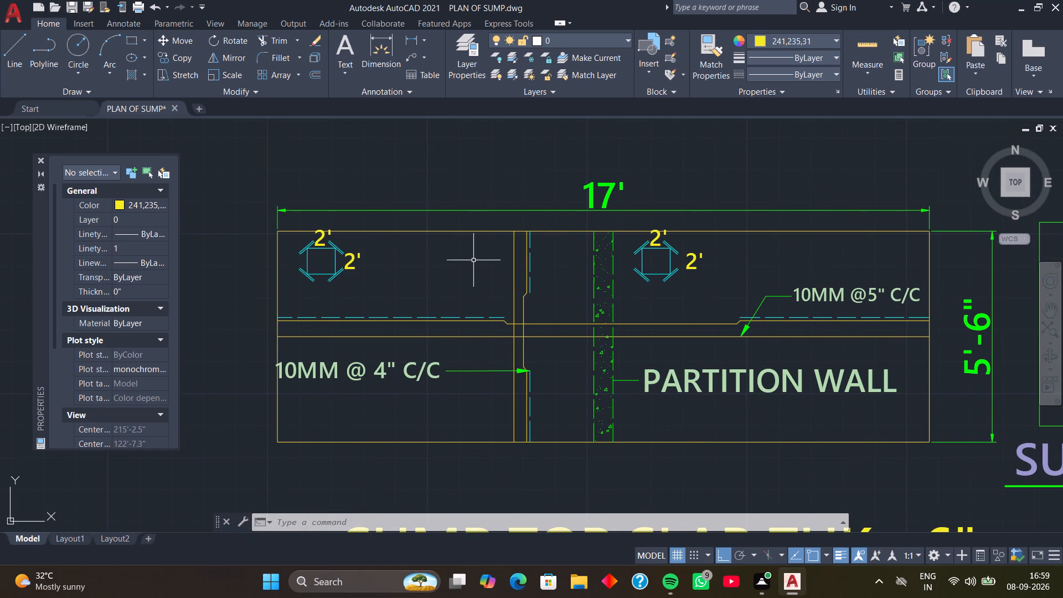
scroll(646, 266, "down", 2)
middle_click_drag(681, 300, 589, 263)
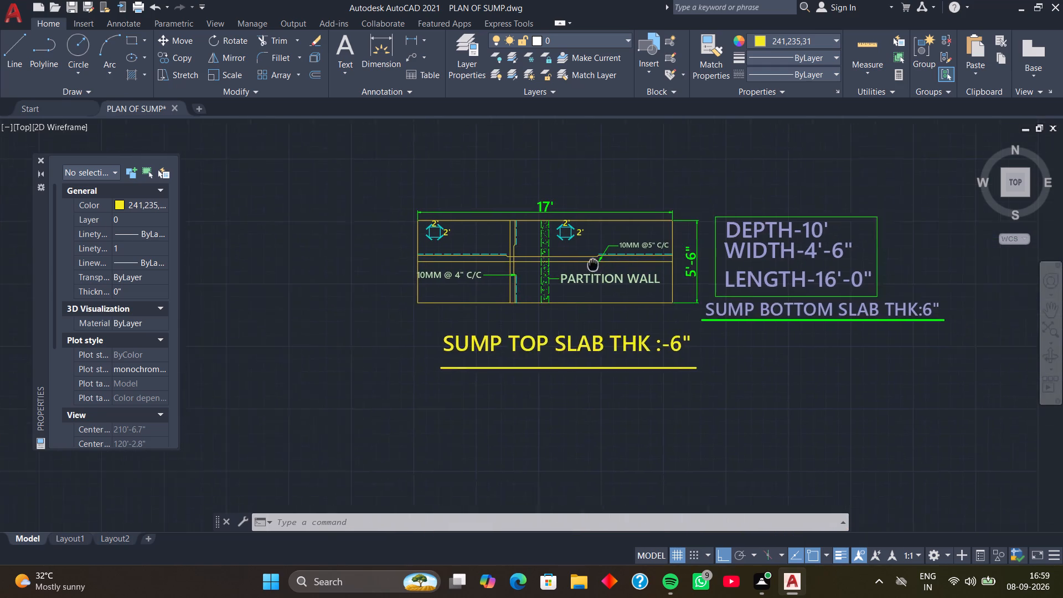
middle_click_drag(589, 263, 560, 256)
middle_click_drag(711, 361, 619, 361)
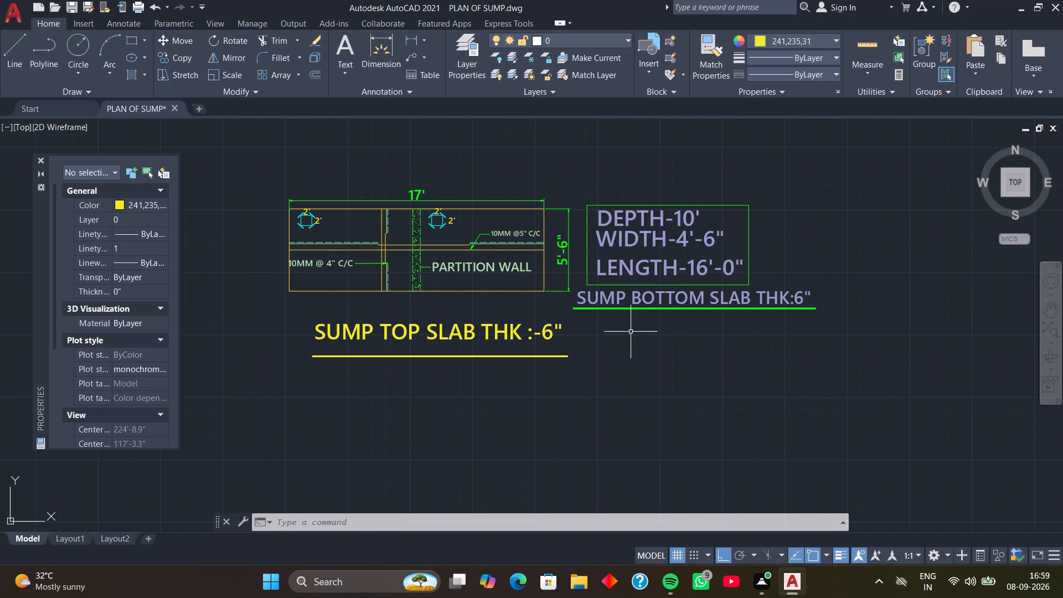
Move the sump top slab drawing with its title and size notes, with Ortho off, diagonally closer beneath section A A and the Plan of Sump.
scroll(619, 197, "down", 1)
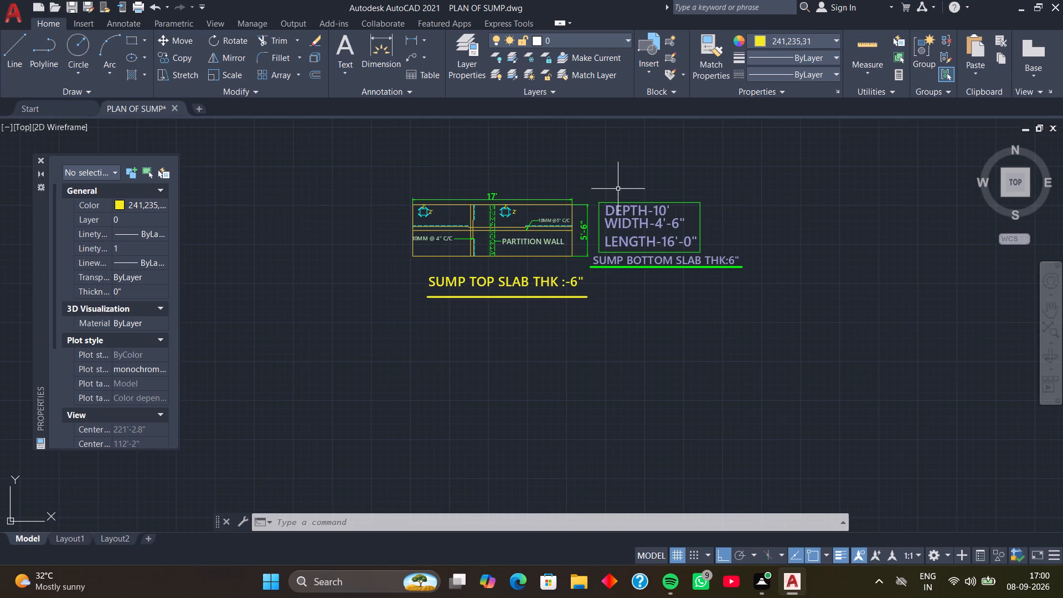
scroll(617, 185, "down", 1)
middle_click_drag(617, 185, 585, 292)
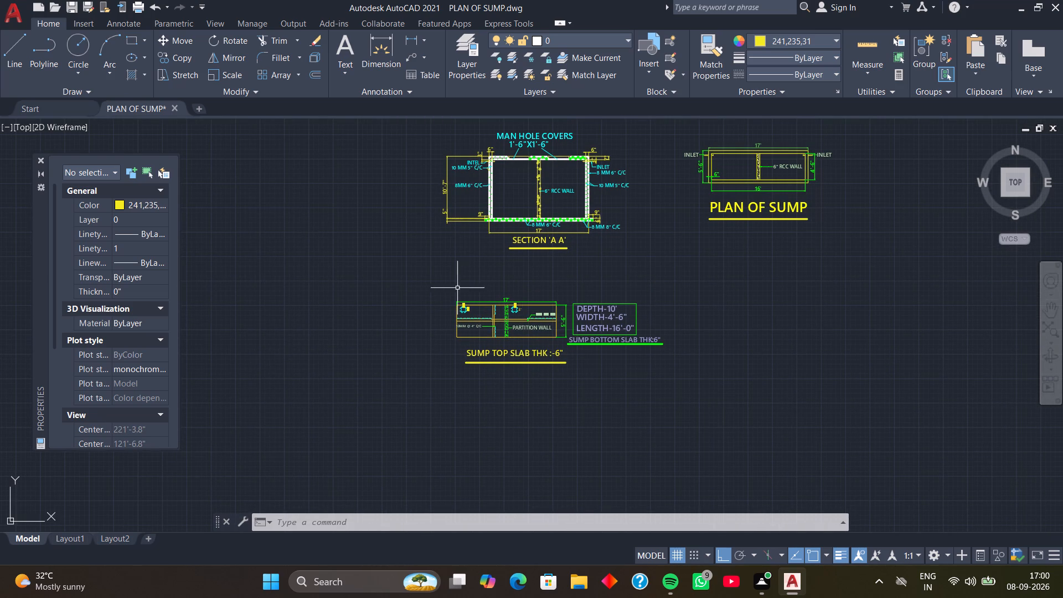
left_click(438, 286)
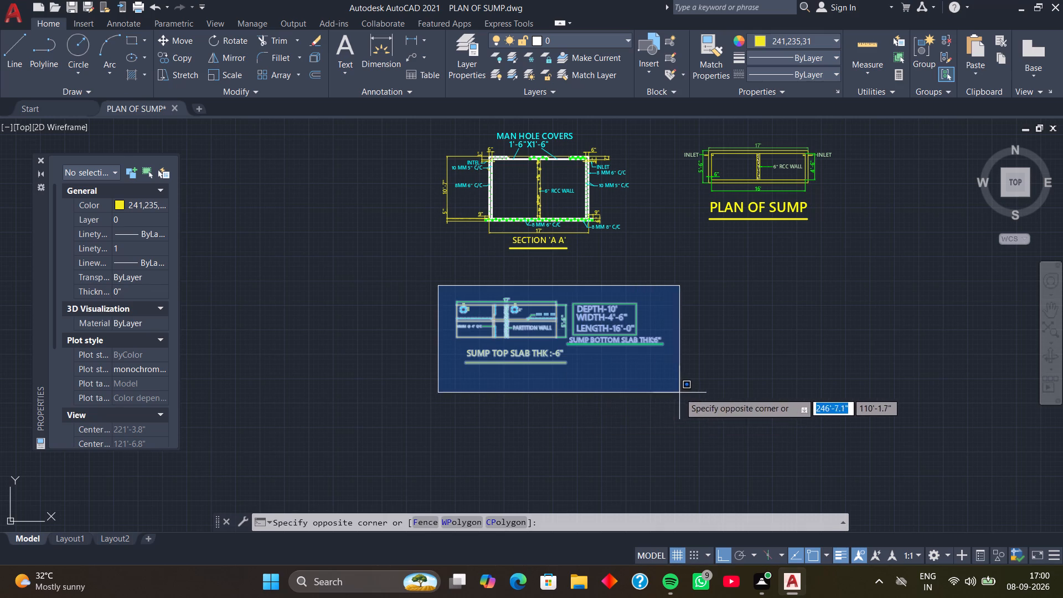
left_click(680, 393)
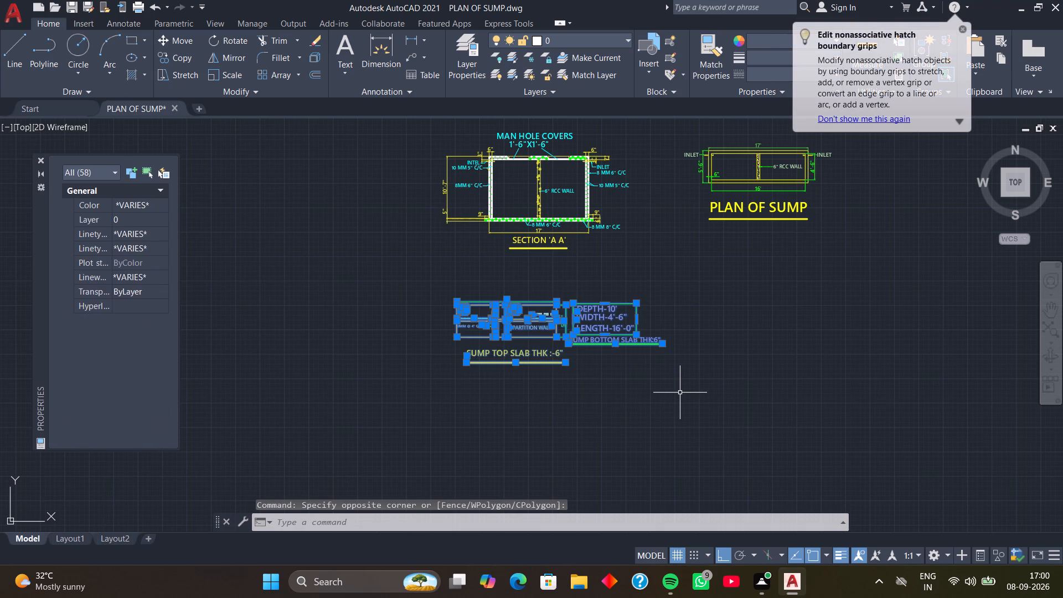
key("m")
key("Return")
left_click(639, 303)
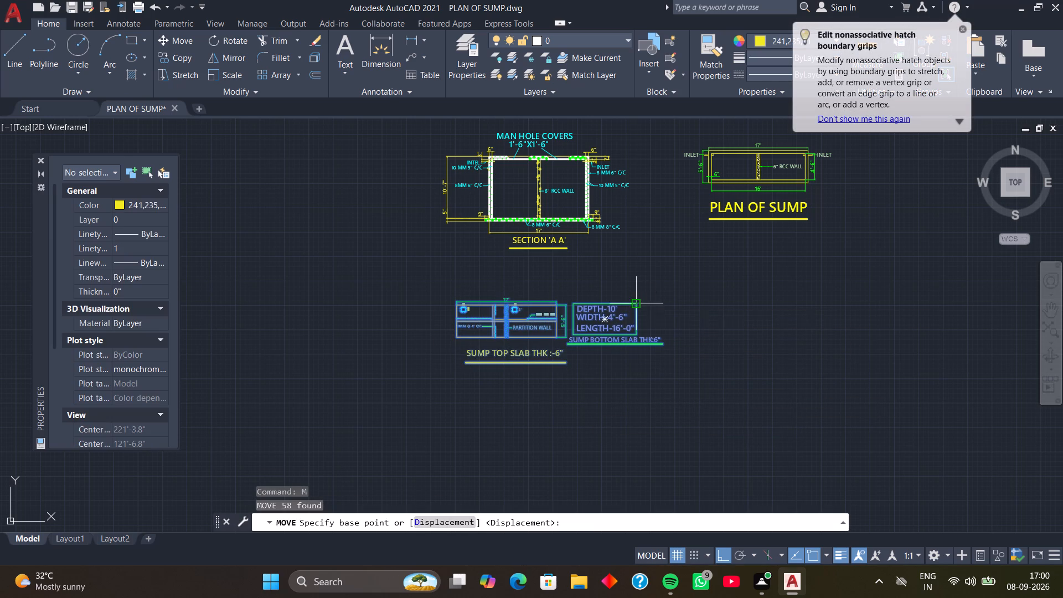
key("F8")
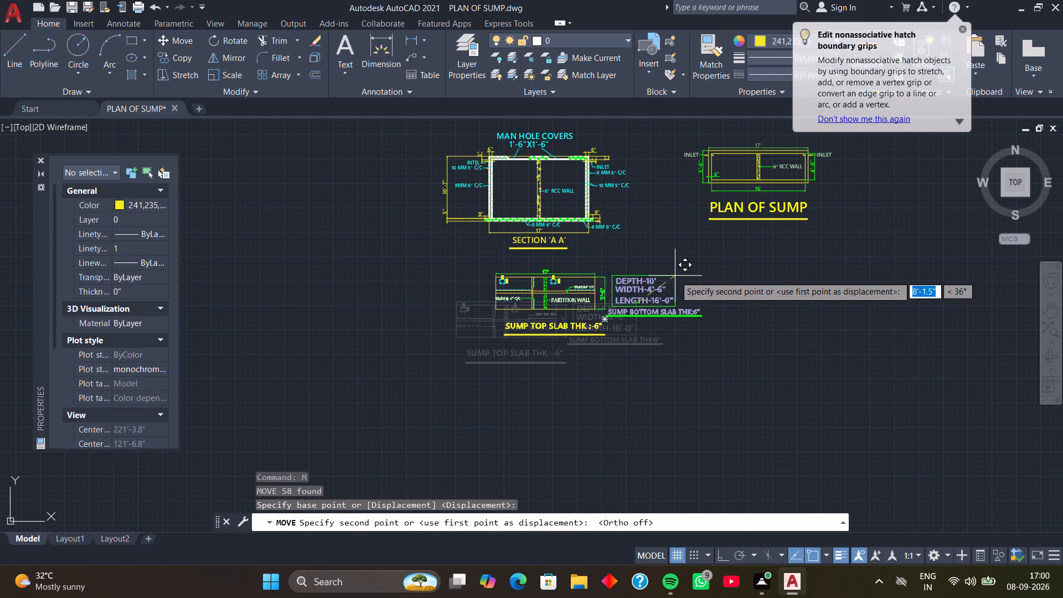
left_click(726, 262)
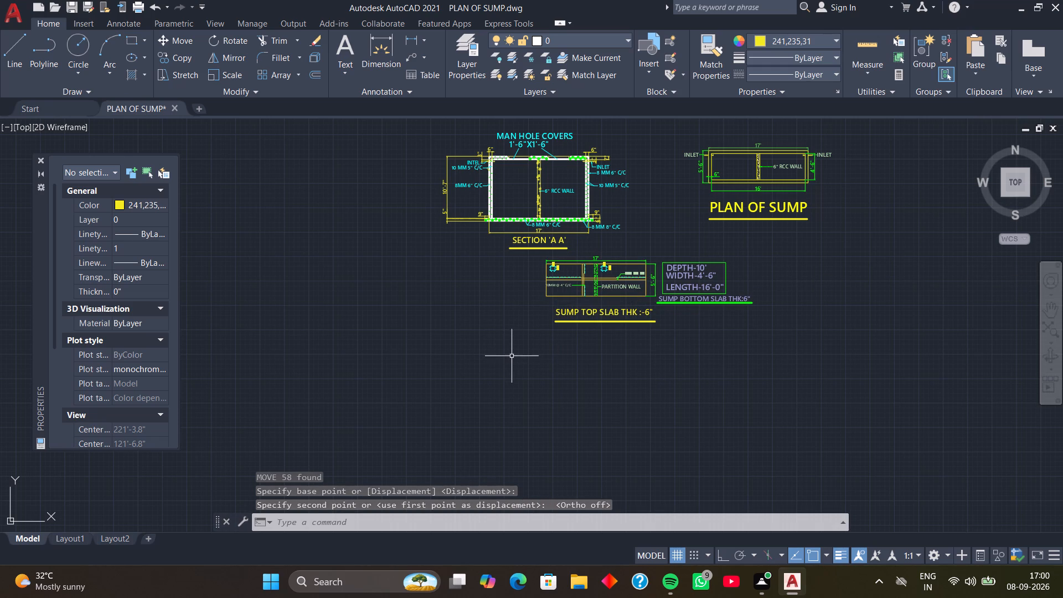
Examine the sump top slab drawing and its placement relative to section A A and the Plan of Sump.
middle_click_drag(512, 355, 511, 374)
middle_click(508, 385)
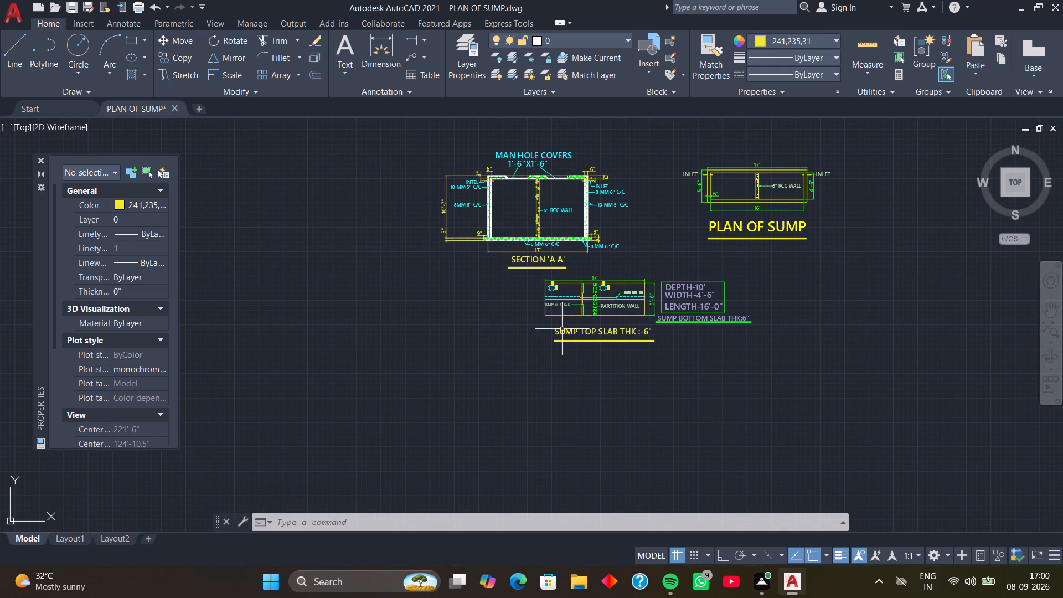
scroll(586, 283, "up", 3)
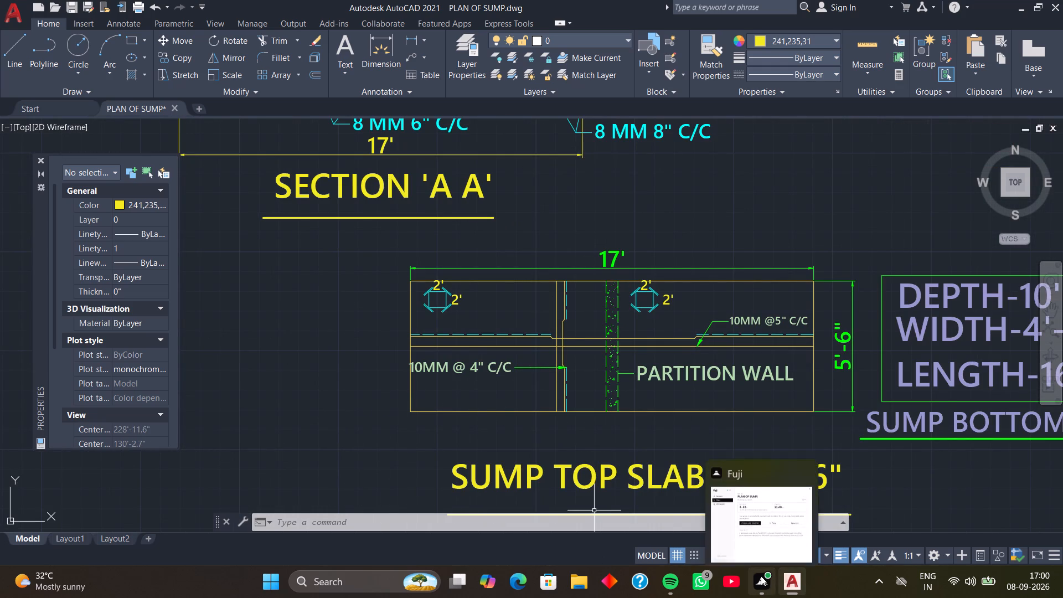
scroll(448, 284, "down", 2)
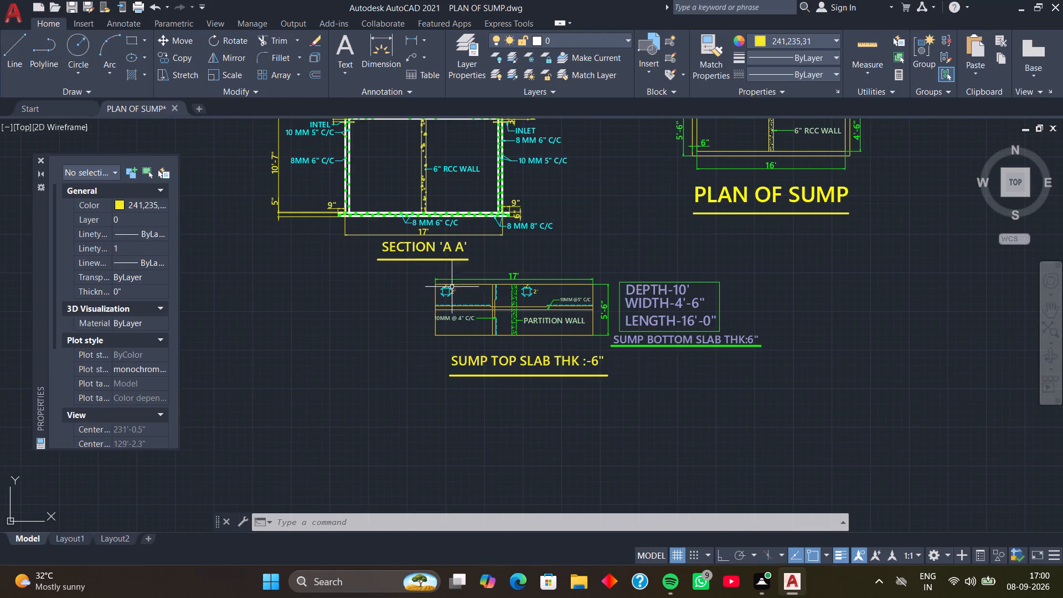
middle_click_drag(533, 256, 597, 351)
middle_click_drag(634, 310, 596, 304)
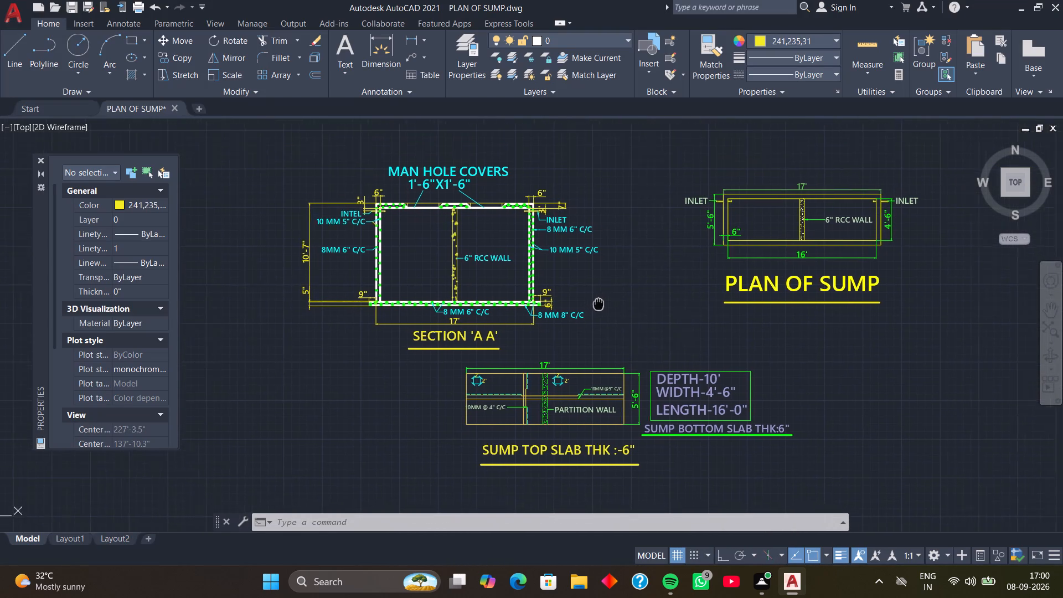
middle_click_drag(596, 304, 564, 297)
middle_click_drag(633, 303, 603, 306)
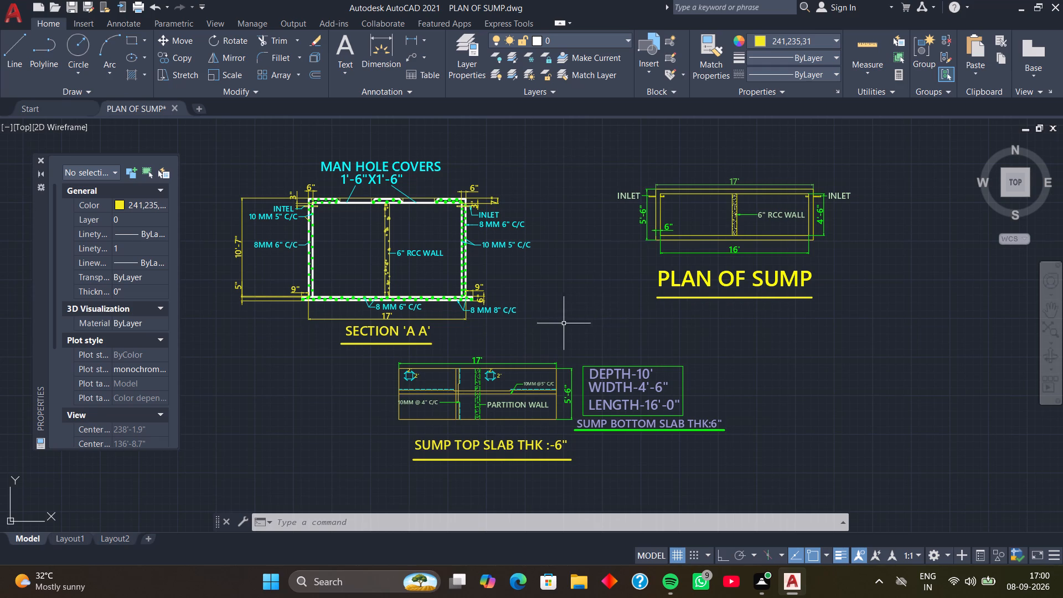
middle_click_drag(550, 342, 560, 297)
middle_click(560, 295)
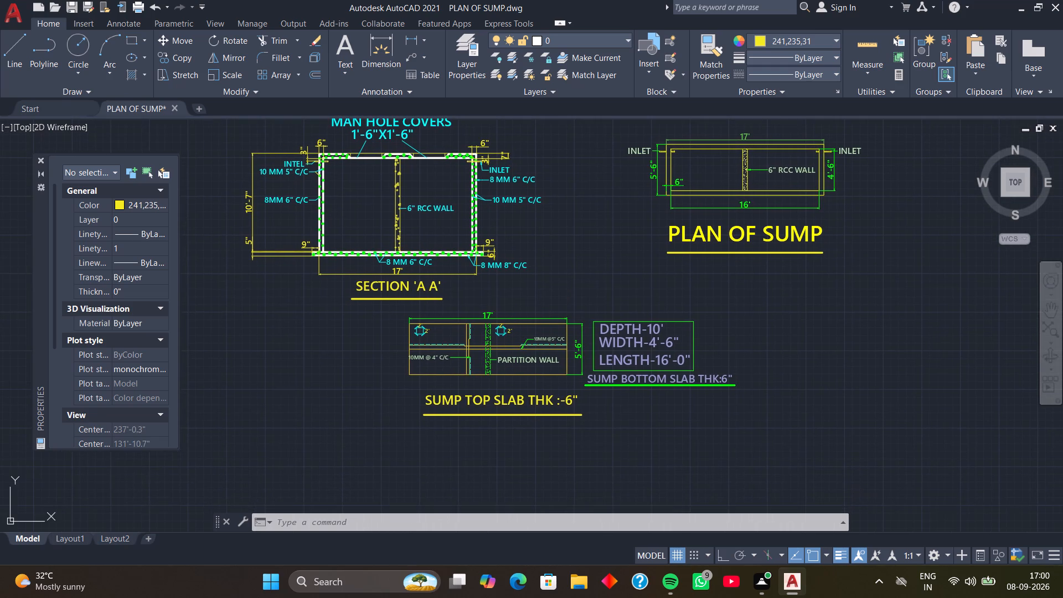
Review the man hole cover labels of section A A, the Plan of Sump and the overall spacing between the drawings.
scroll(560, 295, "down", 1)
middle_click_drag(552, 232, 607, 279)
scroll(485, 251, "up", 3)
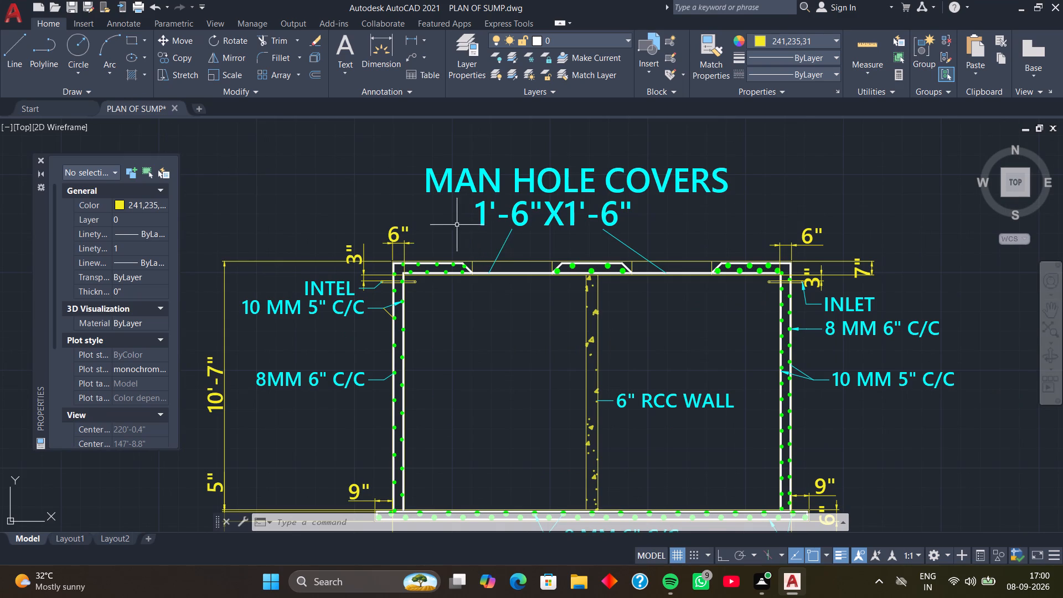
scroll(444, 228, "down", 3)
scroll(410, 261, "up", 3)
scroll(367, 256, "down", 3)
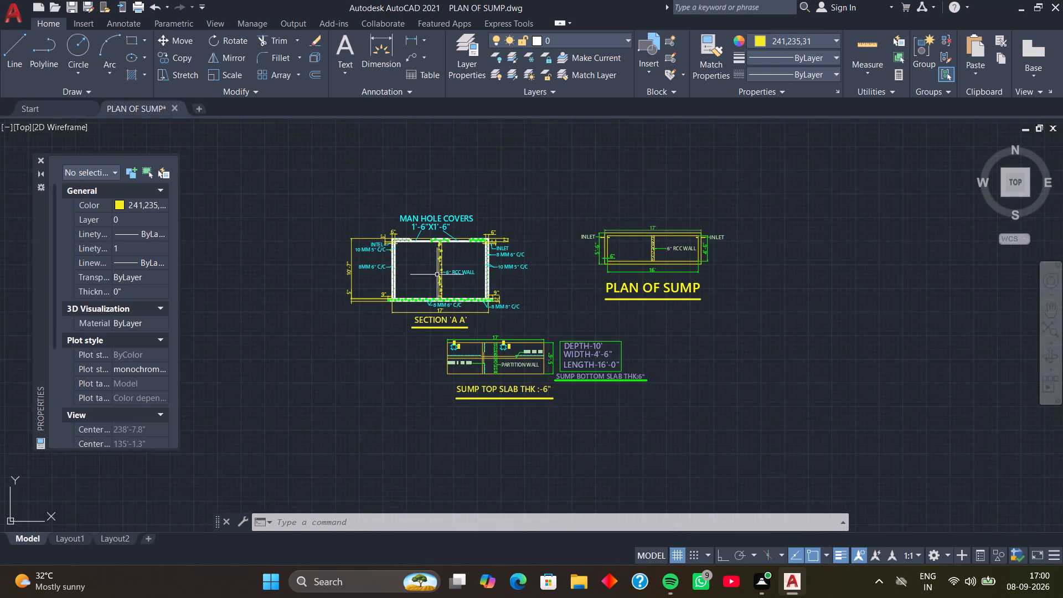
middle_click_drag(437, 275, 398, 276)
scroll(434, 297, "up", 3)
middle_click_drag(447, 285, 379, 327)
scroll(385, 302, "down", 2)
middle_click_drag(469, 300, 411, 297)
middle_click_drag(494, 312, 445, 315)
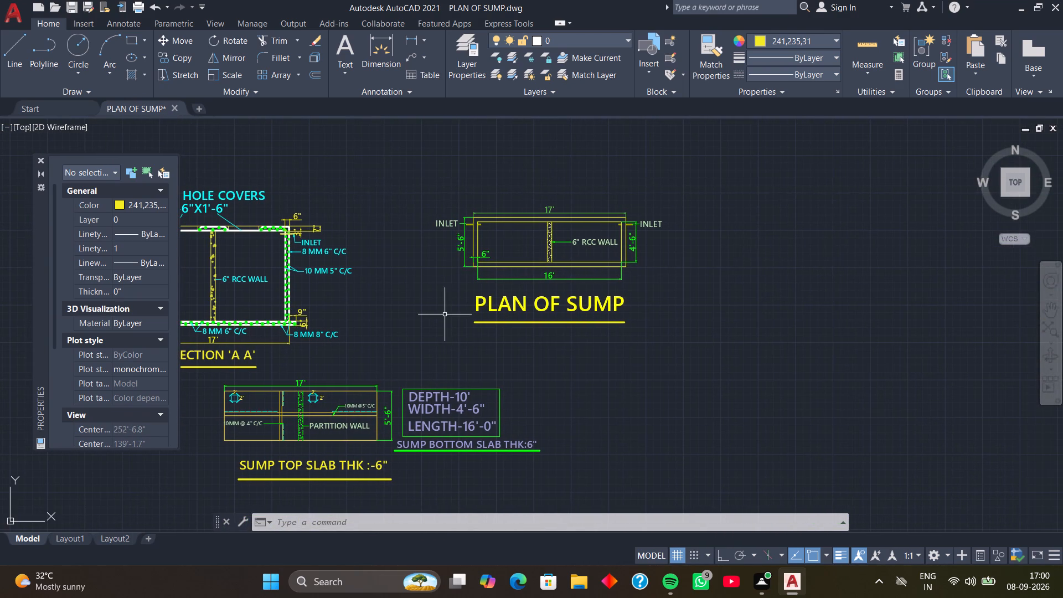
middle_click_drag(477, 330, 441, 359)
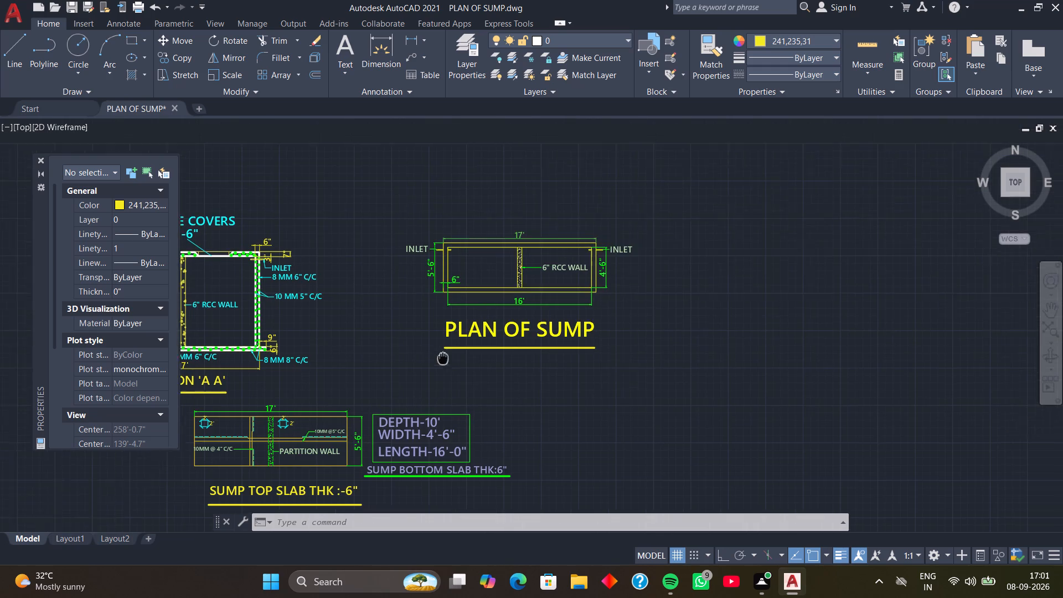
middle_click_drag(441, 359, 438, 361)
scroll(440, 327, "up", 3)
scroll(561, 298, "down", 4)
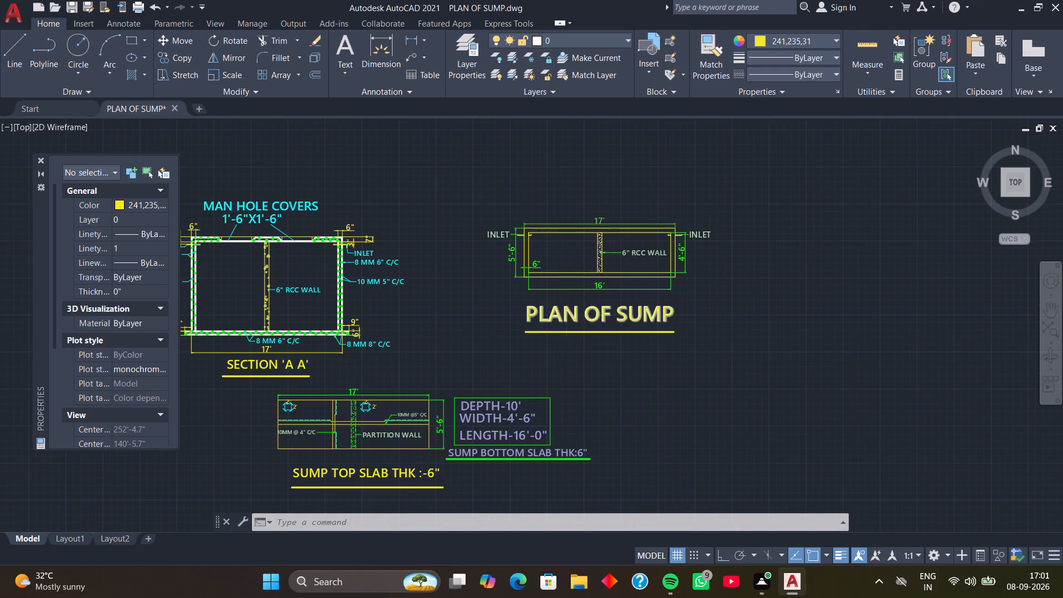
middle_click_drag(580, 343, 638, 267)
middle_click_drag(515, 346, 556, 314)
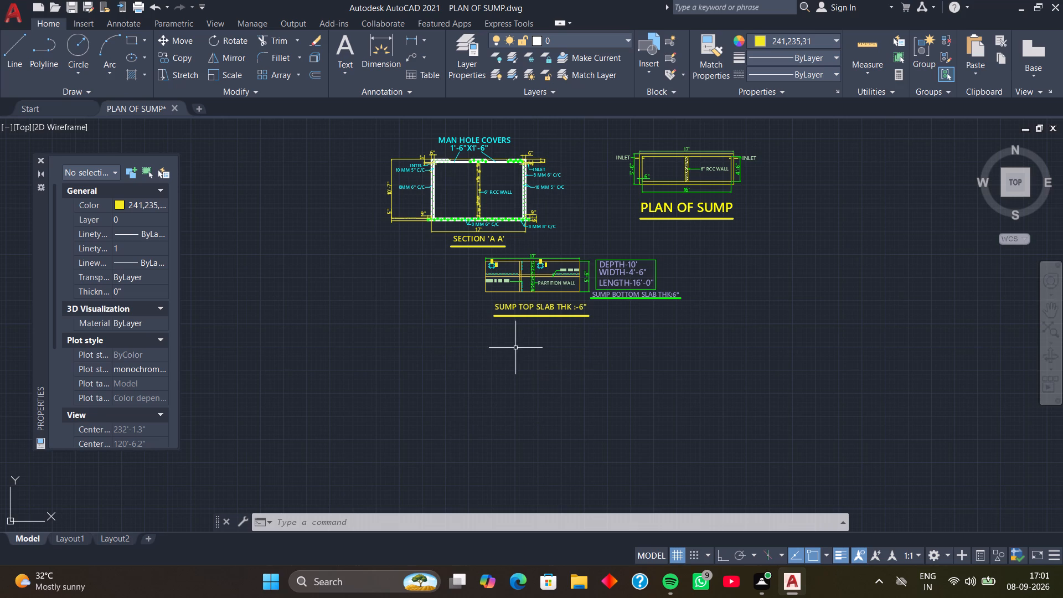
scroll(502, 352, "down", 1)
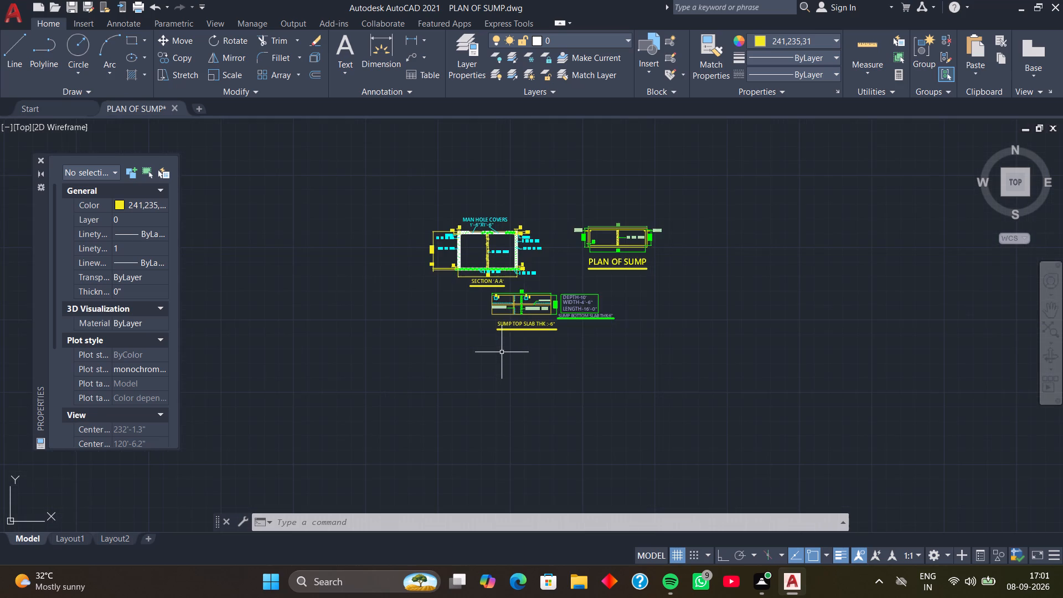
Examine the inlet and reinforcement labels and the small dimensions around both upper corners of section A A.
middle_click_drag(501, 353, 487, 411)
scroll(462, 310, "up", 3)
middle_click_drag(450, 244, 477, 282)
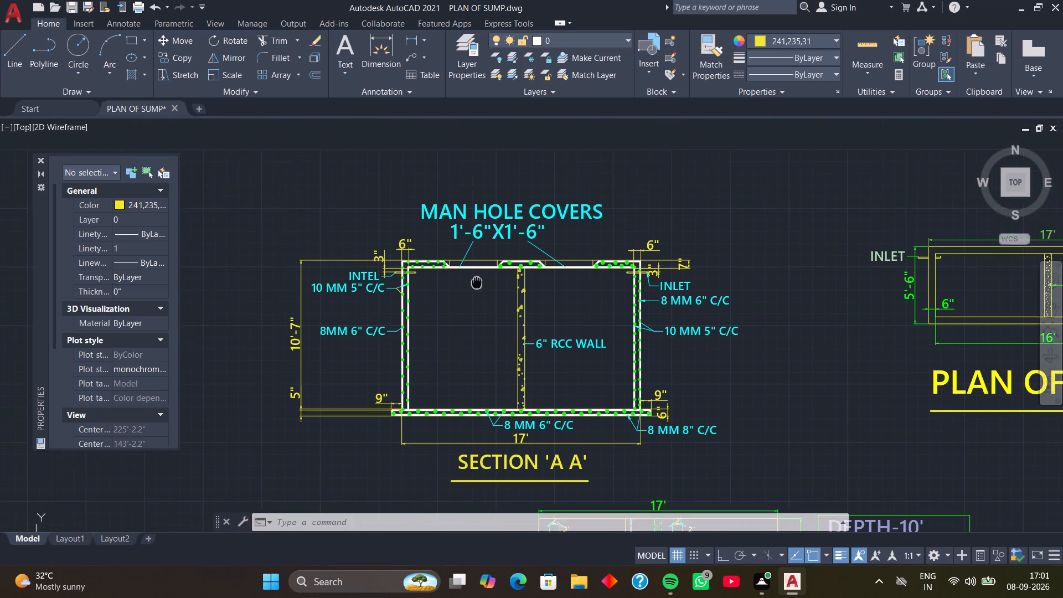
middle_click_drag(477, 282, 477, 283)
scroll(463, 267, "up", 3)
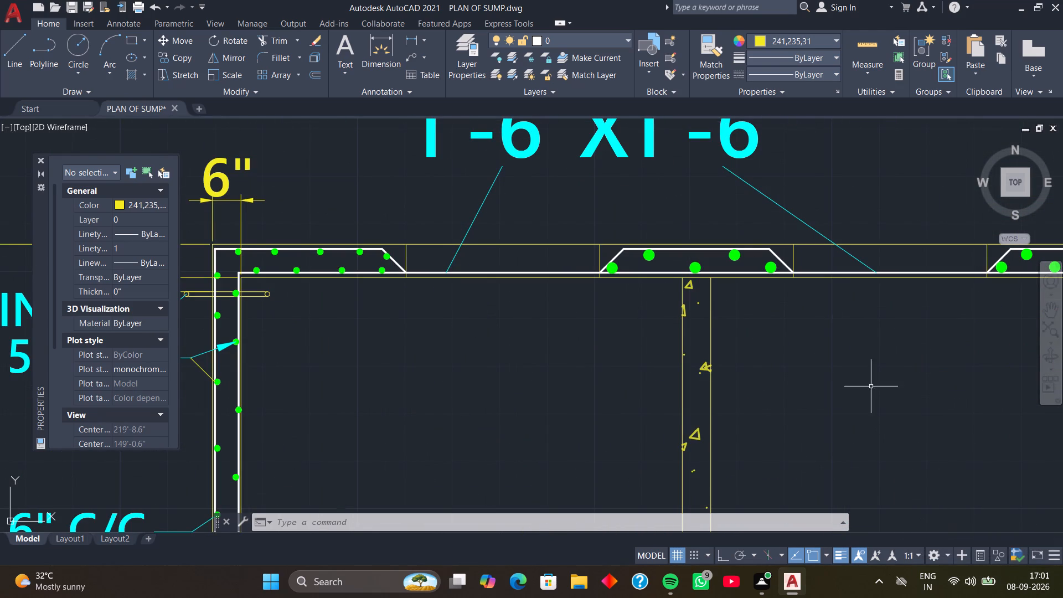
scroll(782, 326, "down", 3)
scroll(556, 338, "up", 3)
scroll(554, 347, "down", 1)
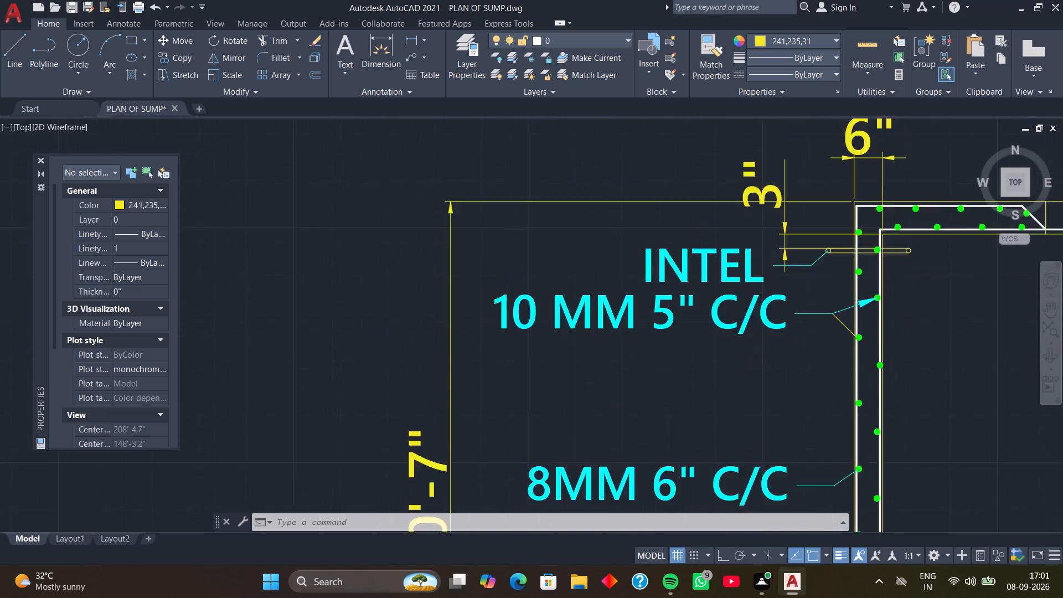
scroll(554, 347, "down", 2)
middle_click_drag(704, 392, 670, 387)
middle_click_drag(666, 384, 577, 322)
middle_click_drag(751, 359, 666, 408)
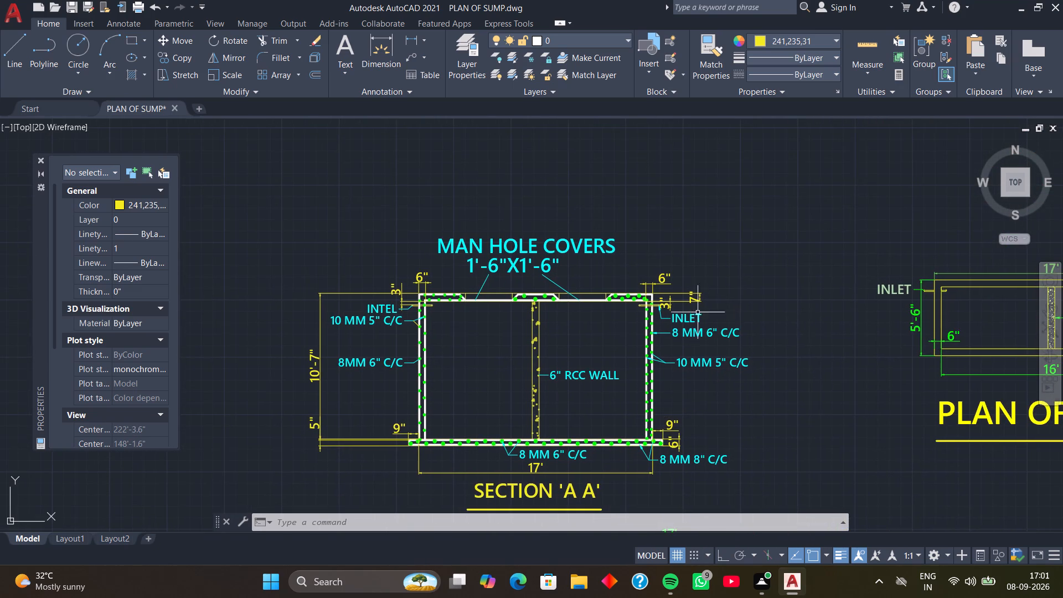
middle_click_drag(667, 312, 698, 336)
scroll(705, 333, "up", 2)
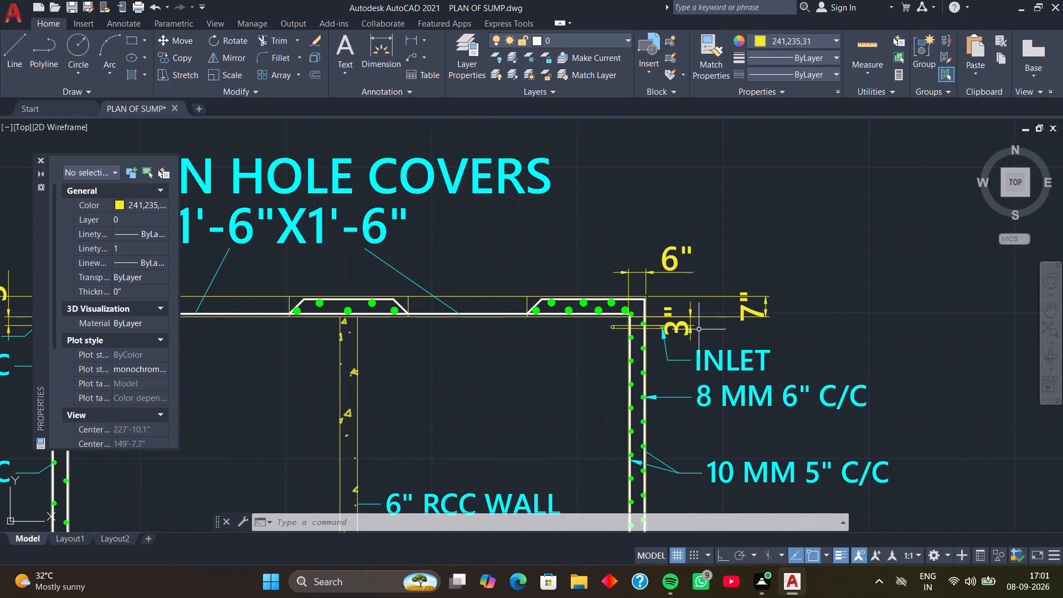
scroll(715, 295, "down", 2)
scroll(858, 305, "down", 1)
Examine the Plan of Sump, the base of section A A and the gaps between the three drawings.
middle_click_drag(860, 314, 696, 313)
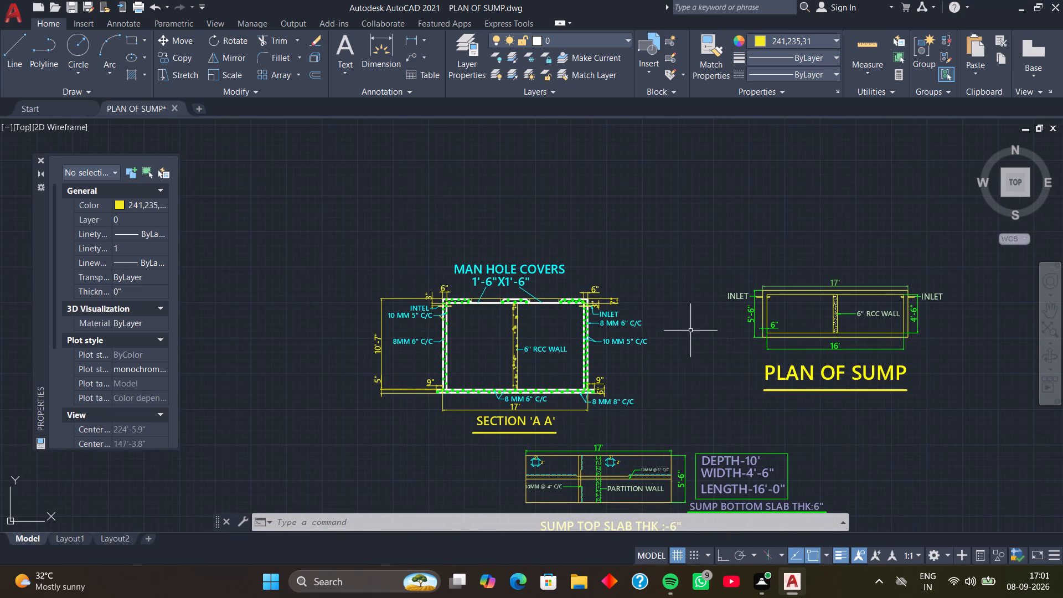
middle_click_drag(710, 336, 631, 329)
middle_click(628, 329)
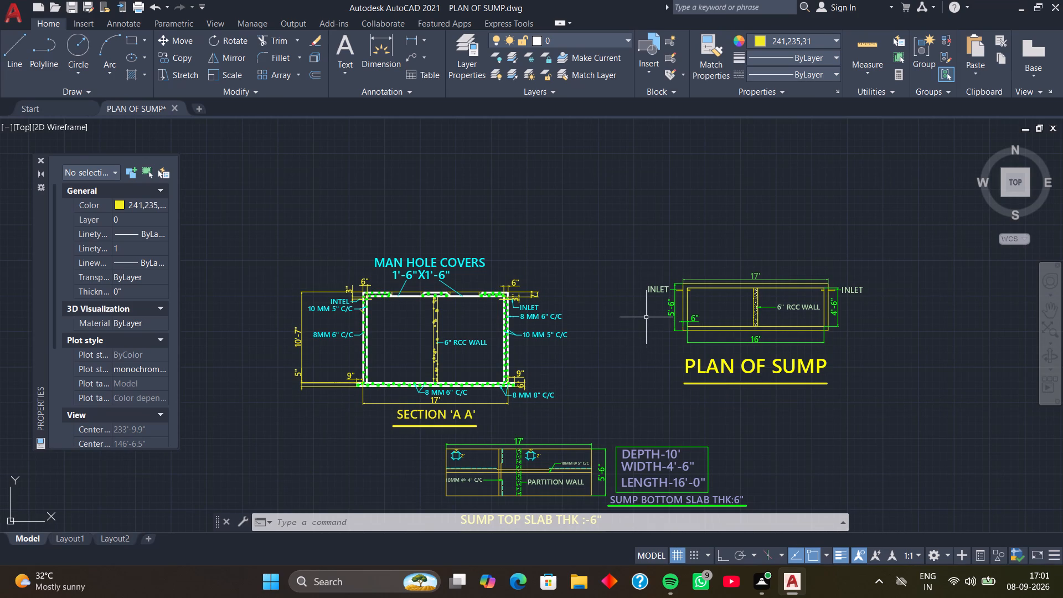
scroll(646, 309, "up", 2)
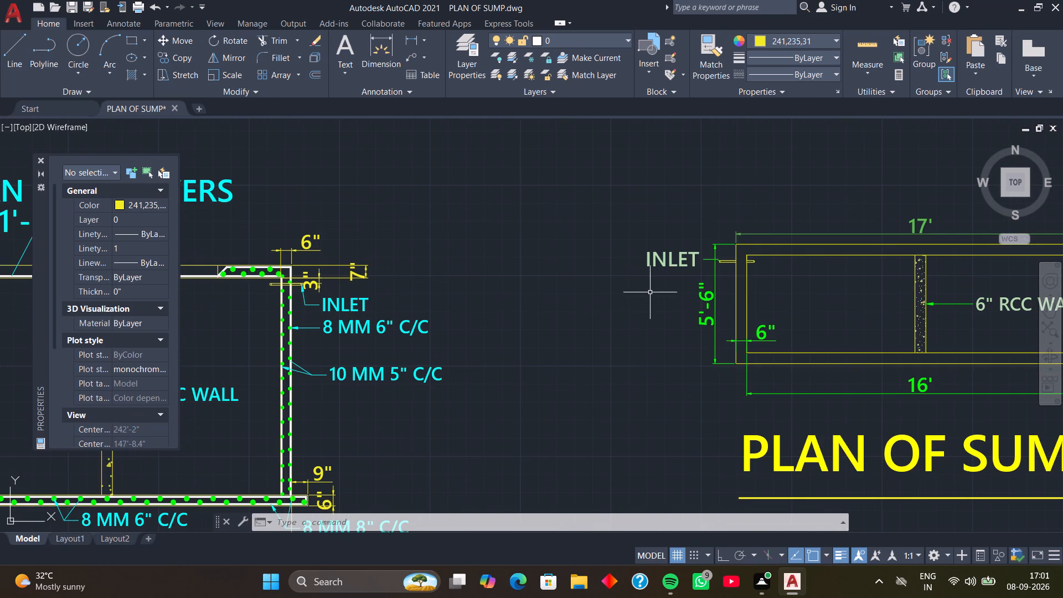
scroll(624, 316, "down", 2)
middle_click_drag(618, 350, 638, 248)
middle_click_drag(629, 296, 634, 265)
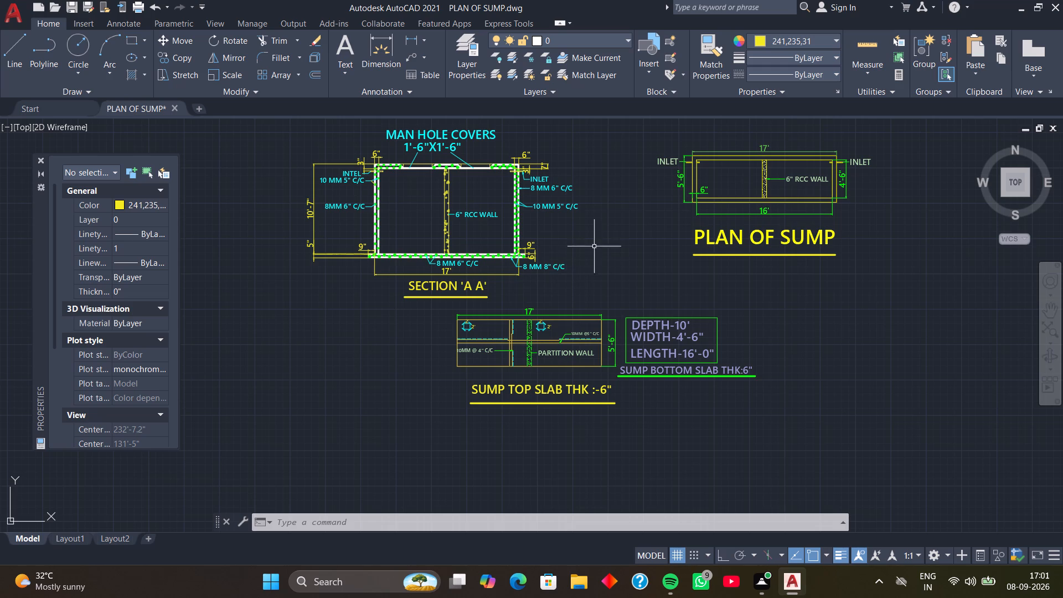
middle_click_drag(577, 251, 630, 265)
scroll(594, 257, "up", 3)
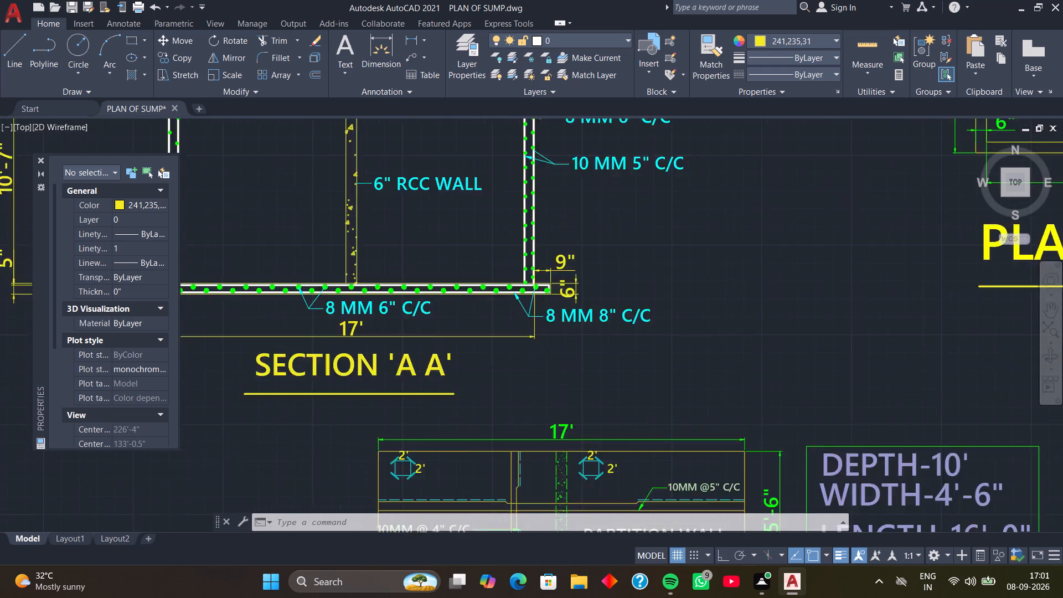
scroll(593, 257, "down", 2)
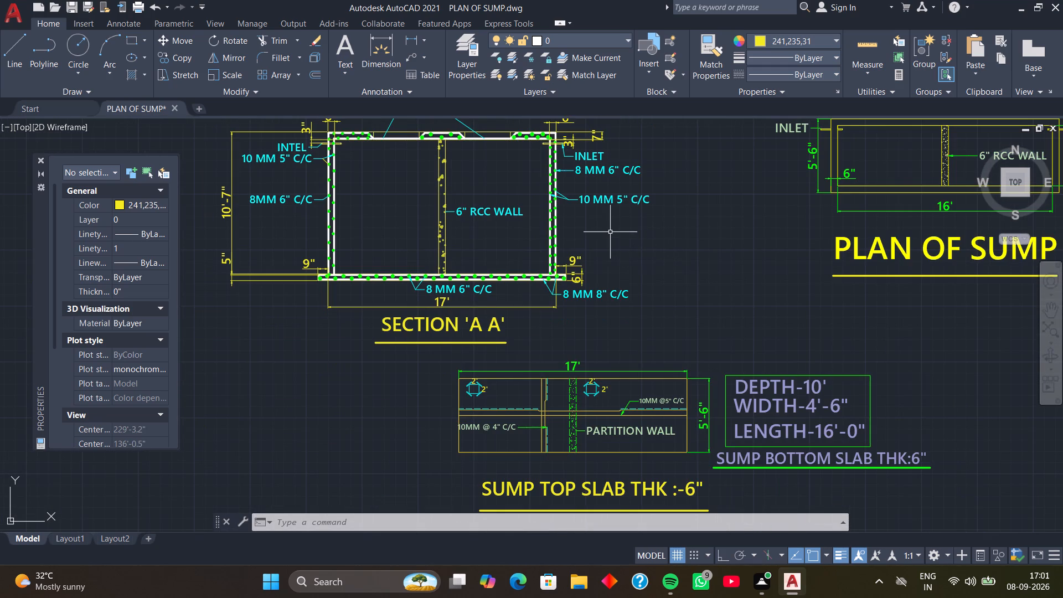
middle_click_drag(608, 232, 545, 300)
middle_click_drag(713, 336, 611, 332)
middle_click_drag(749, 352, 596, 333)
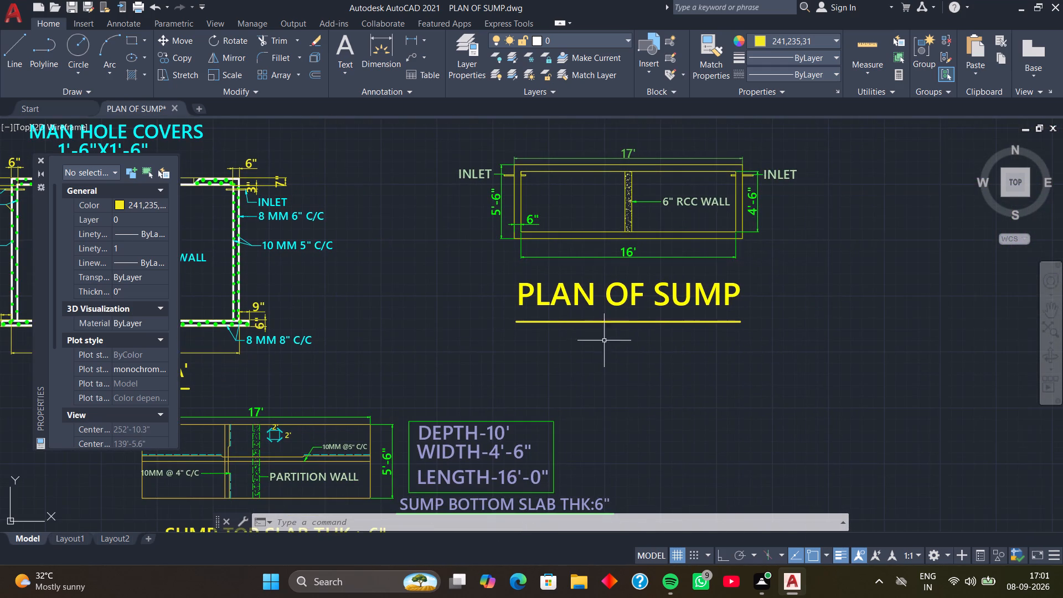
middle_click_drag(627, 347, 613, 288)
scroll(589, 292, "down", 1)
middle_click_drag(586, 311, 711, 275)
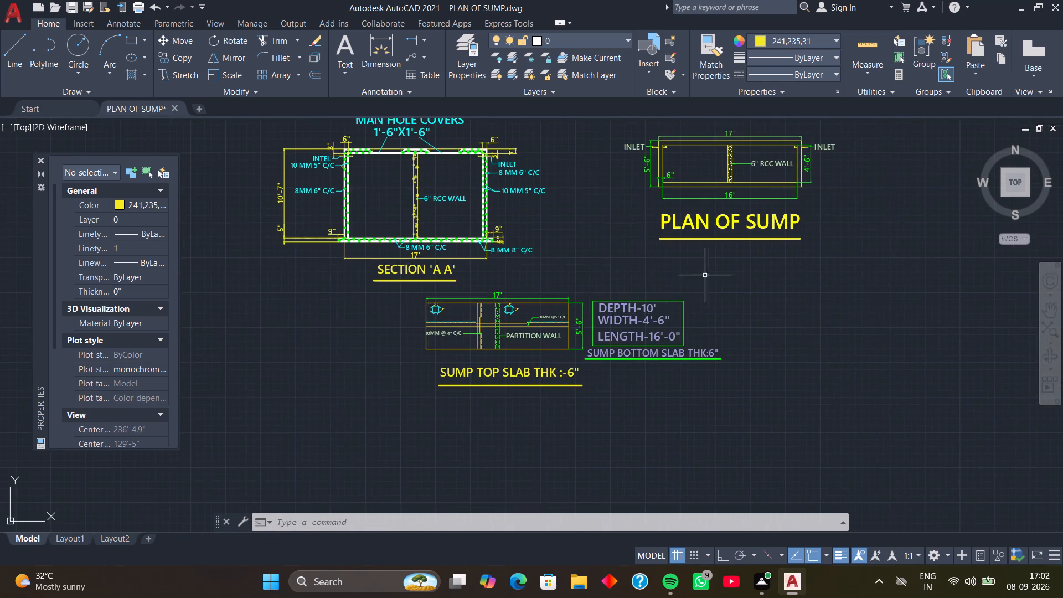
middle_click_drag(633, 279, 725, 262)
middle_click_drag(634, 275, 746, 255)
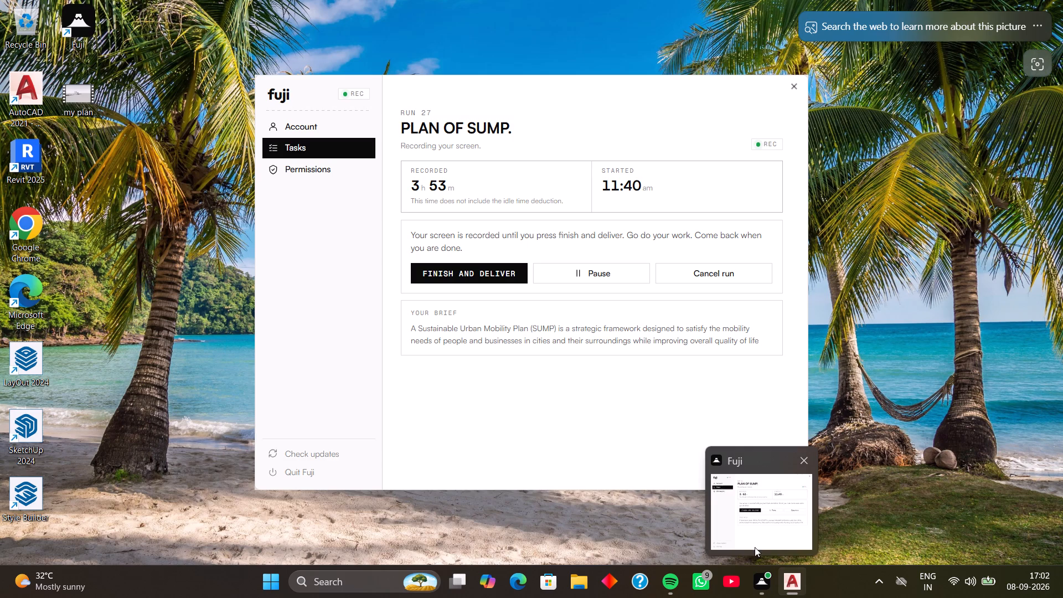
Review the whole sheet arrangement and the 9" and 5" dimensions at the left base corner of section A A.
scroll(489, 294, "down", 1)
middle_click_drag(496, 283, 431, 383)
scroll(431, 365, "up", 1)
middle_click_drag(432, 374, 333, 363)
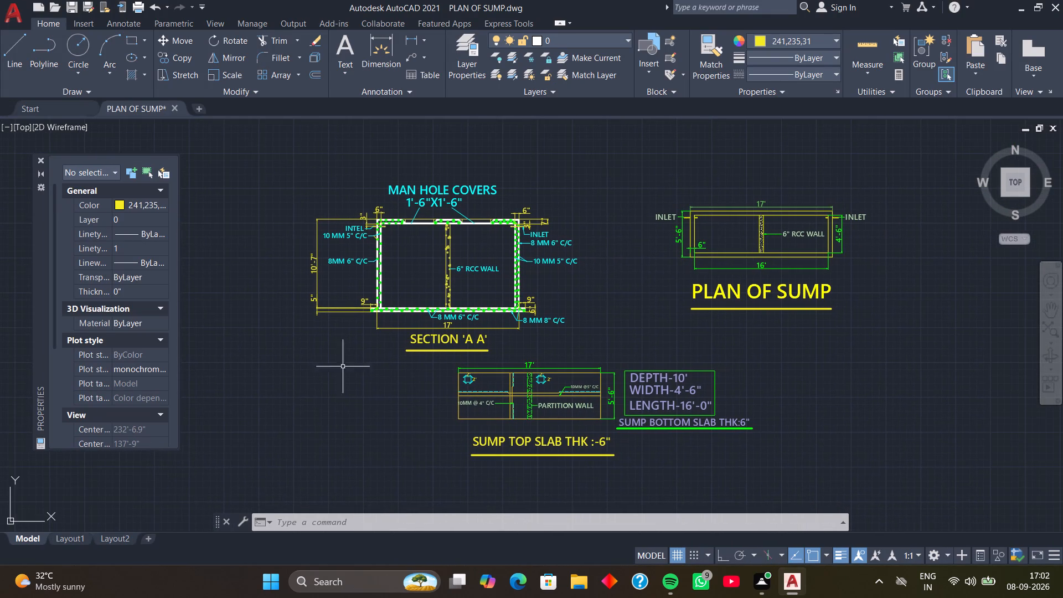
middle_click_drag(385, 372, 342, 378)
middle_click_drag(603, 284, 580, 286)
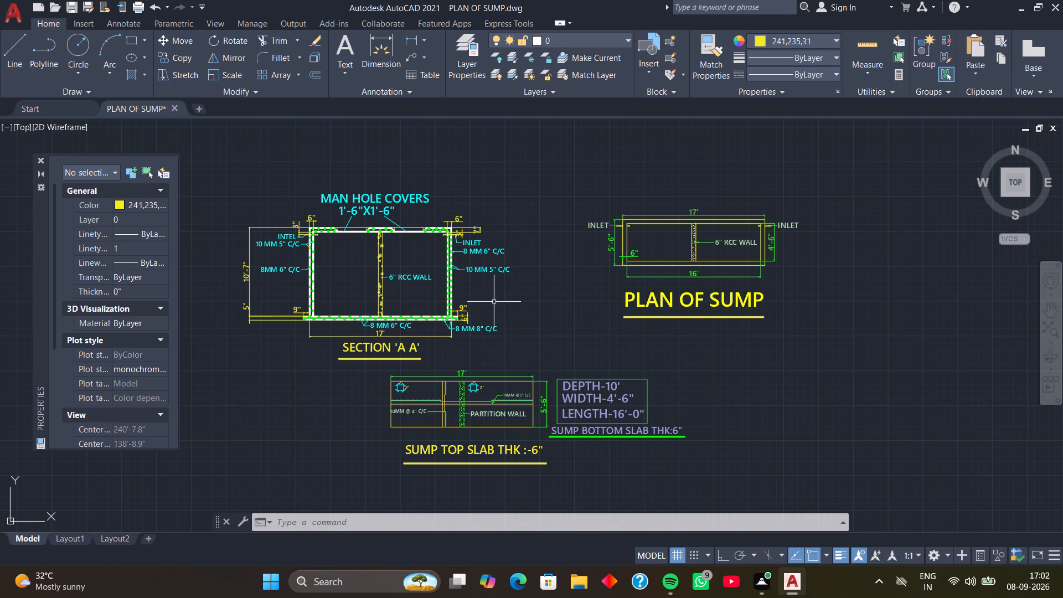
middle_click_drag(494, 301, 551, 305)
middle_click_drag(556, 305, 567, 308)
middle_click_drag(575, 310, 648, 328)
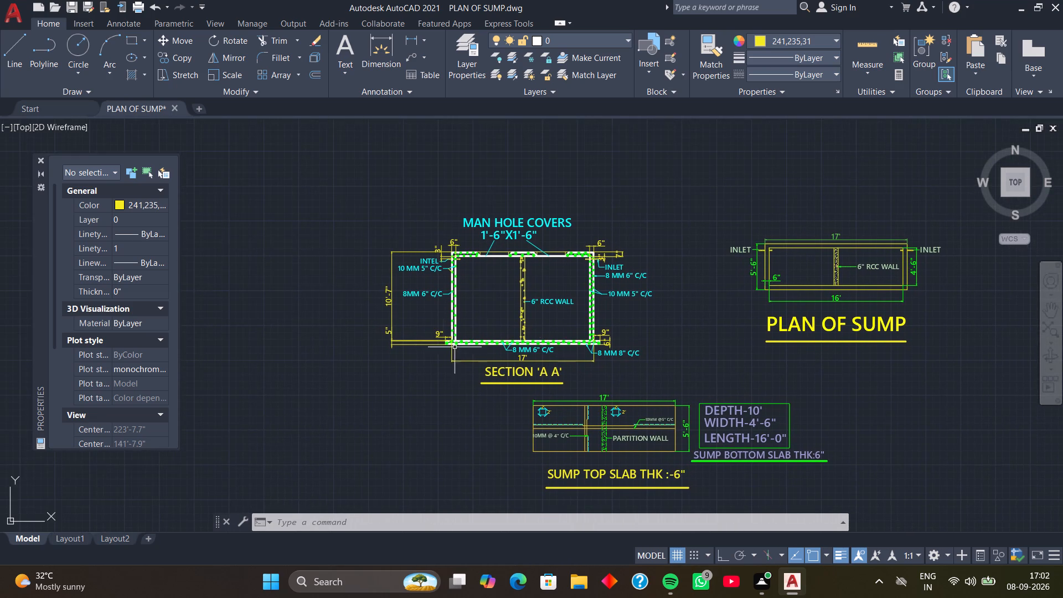
middle_click_drag(456, 339, 531, 334)
scroll(513, 333, "up", 3)
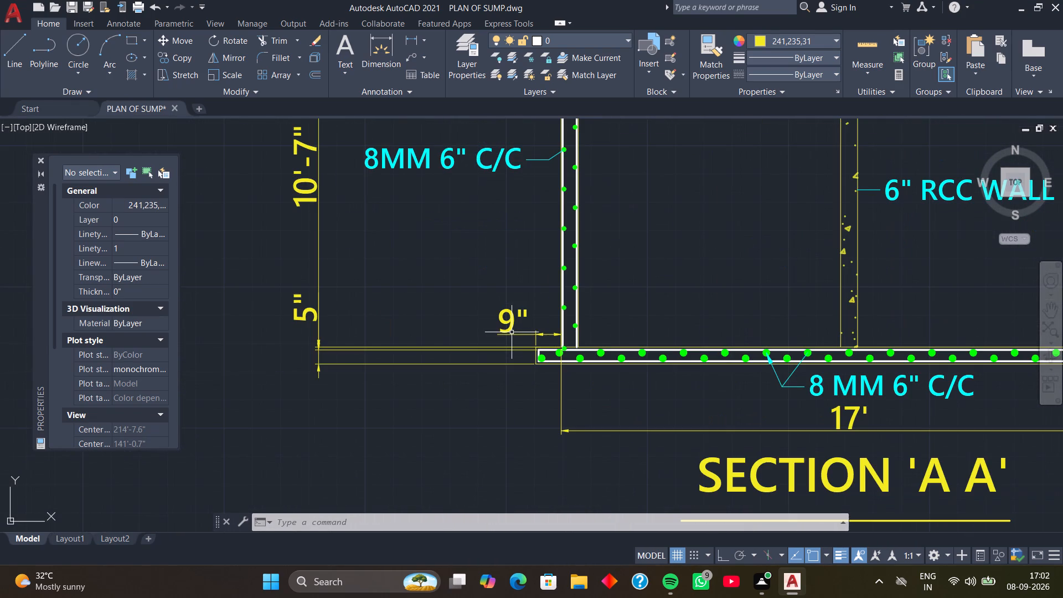
scroll(550, 289, "down", 3)
middle_click_drag(584, 264, 564, 264)
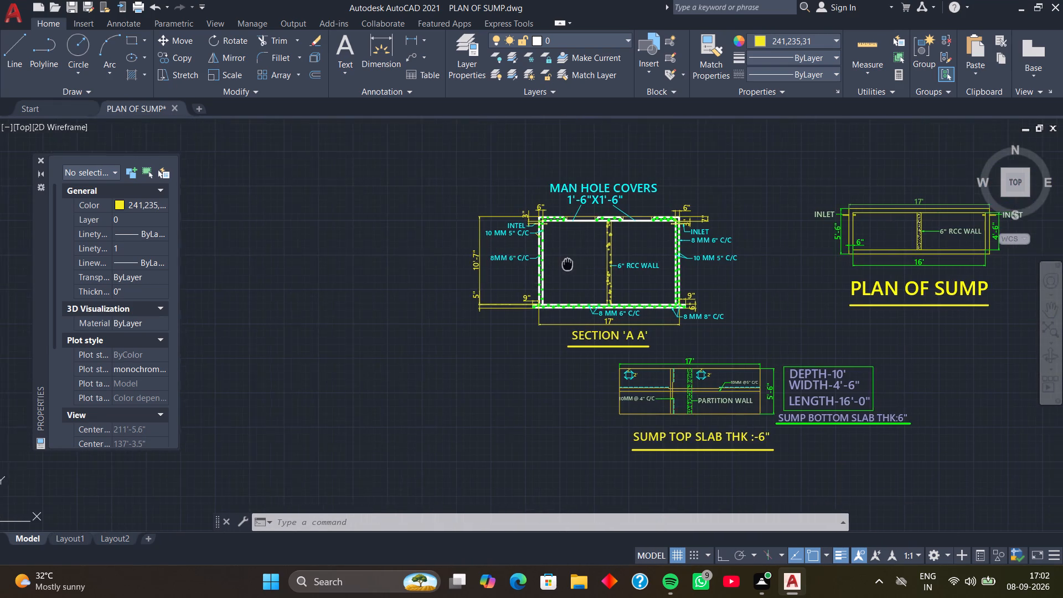
middle_click_drag(564, 264, 465, 278)
middle_click_drag(688, 338, 678, 340)
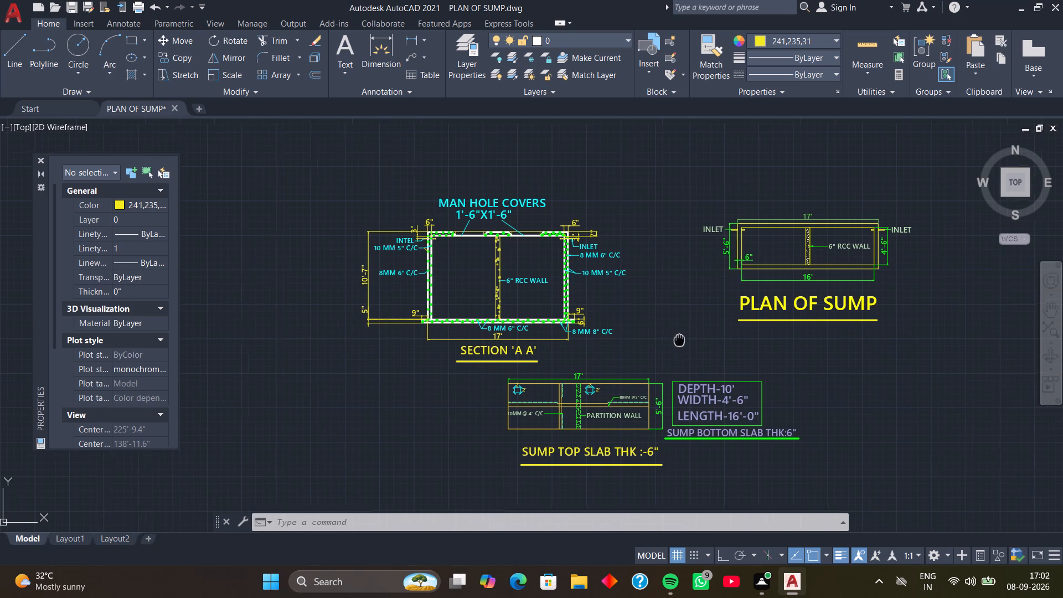
middle_click_drag(678, 340, 705, 355)
middle_click(705, 355)
Change the colour of all of section A A's dimensions, including the 10'-7" height and 17' width, to green.
middle_click_drag(658, 321, 734, 313)
scroll(715, 315, "up", 2)
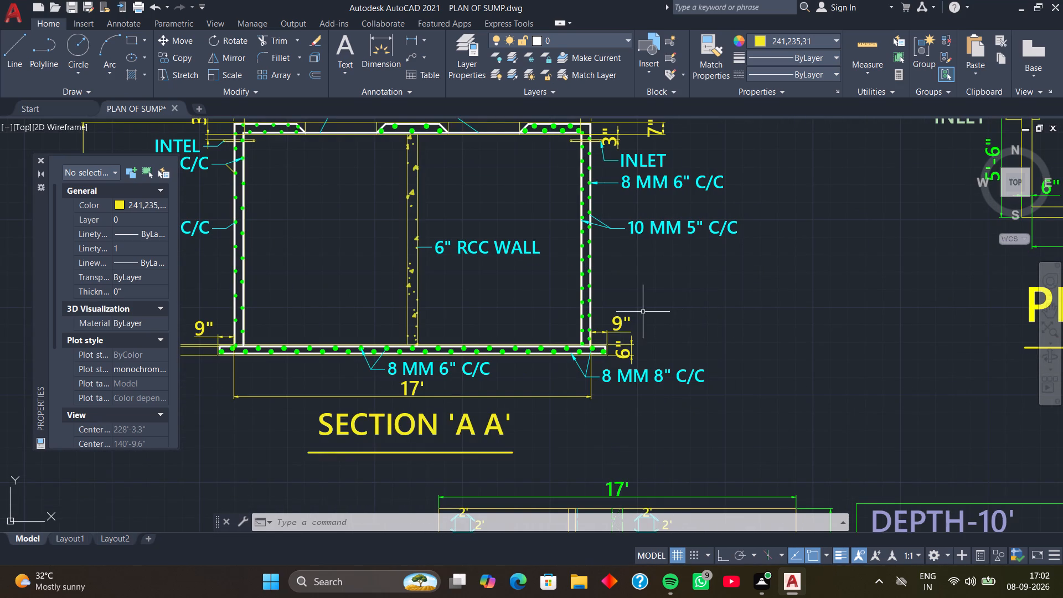
left_click(623, 321)
left_click(664, 291)
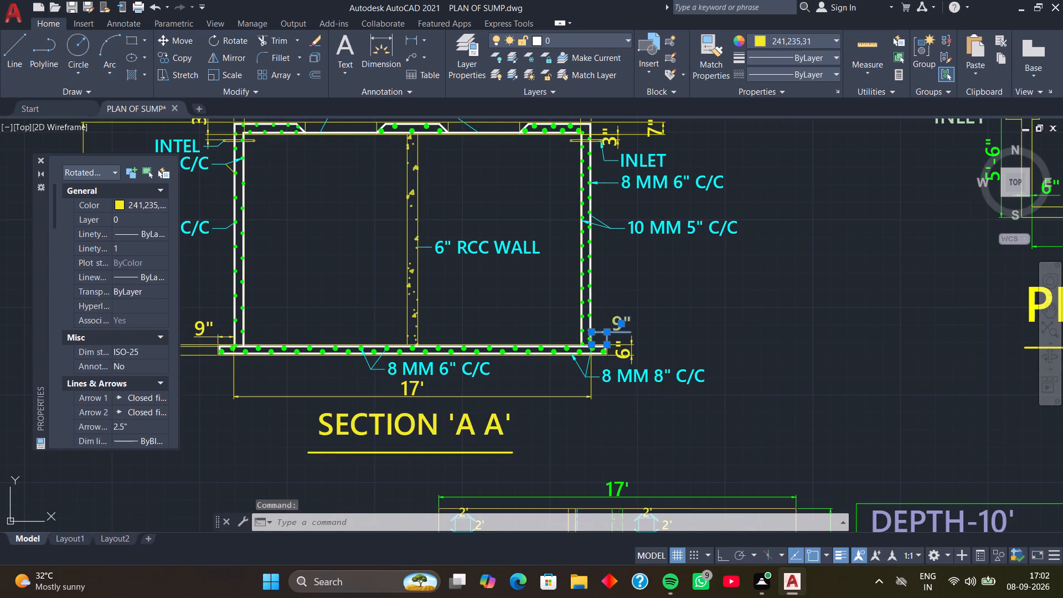
left_click(661, 317)
left_click(625, 359)
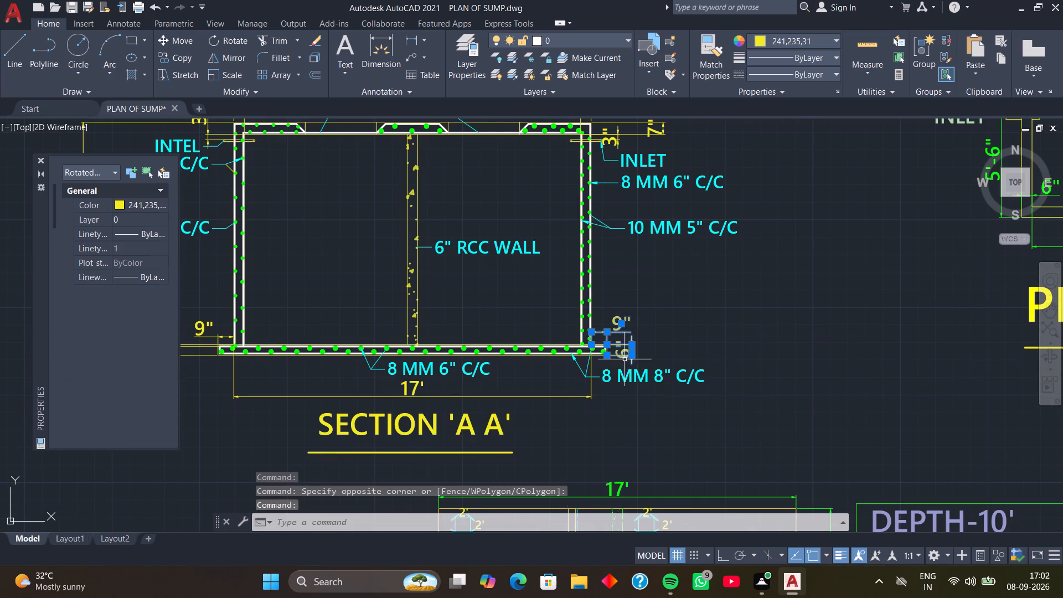
scroll(647, 274, "down", 1)
middle_click_drag(647, 274, 656, 348)
middle_click(657, 349)
scroll(643, 239, "up", 2)
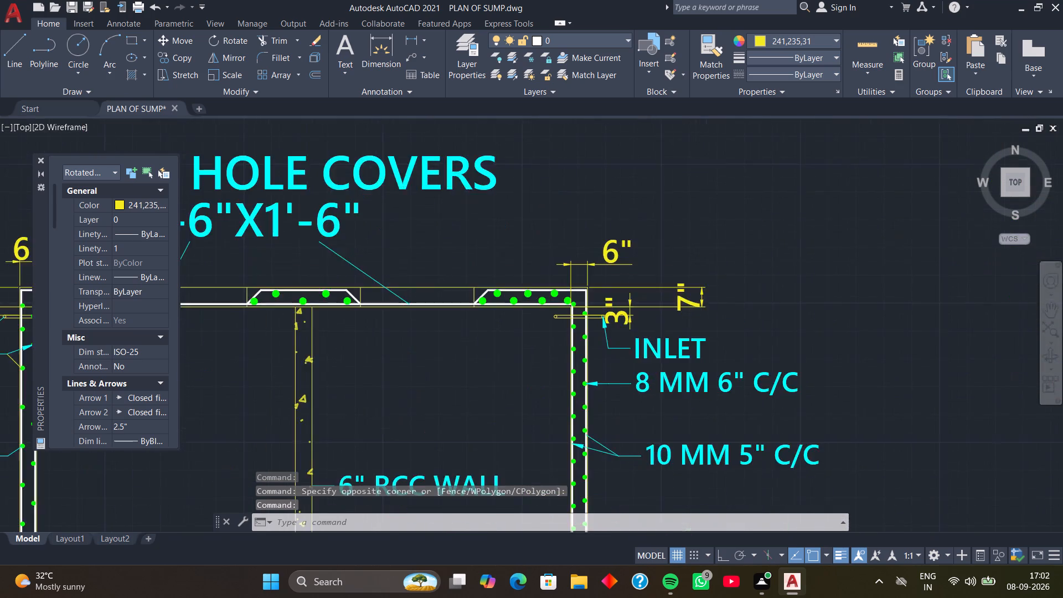
scroll(643, 238, "up", 1)
left_click(594, 259)
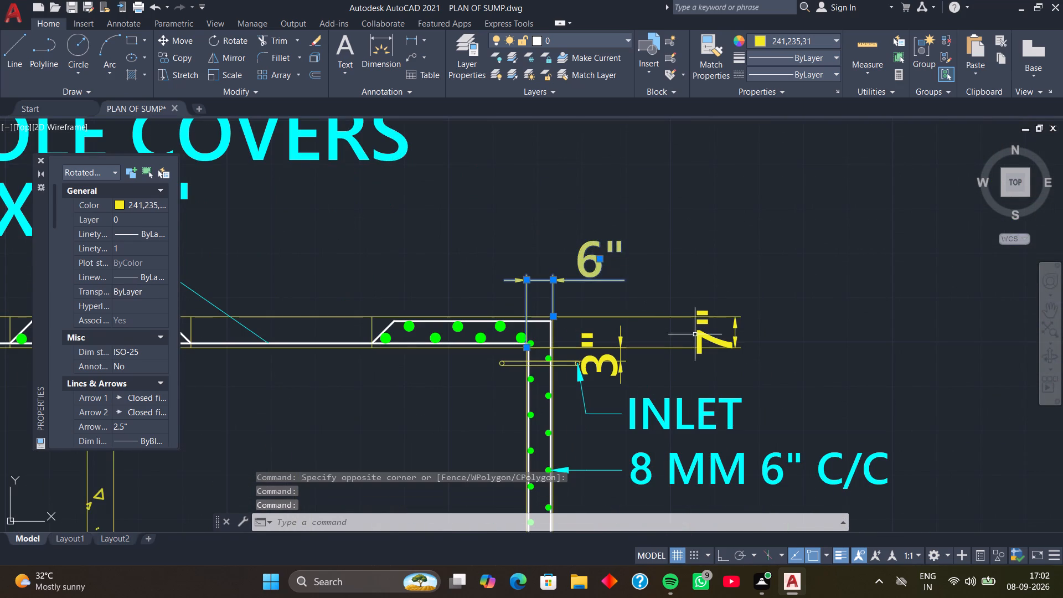
left_click(704, 337)
left_click(606, 359)
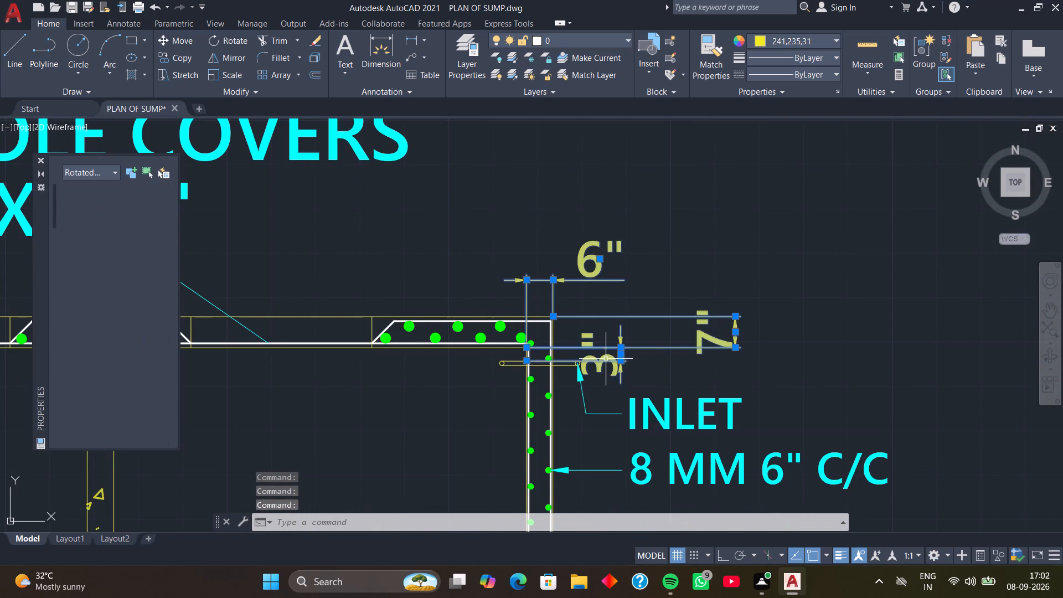
scroll(627, 305, "down", 2)
middle_click_drag(627, 305, 783, 305)
middle_click_drag(477, 342, 710, 336)
scroll(644, 295, "up", 2)
left_click(623, 267)
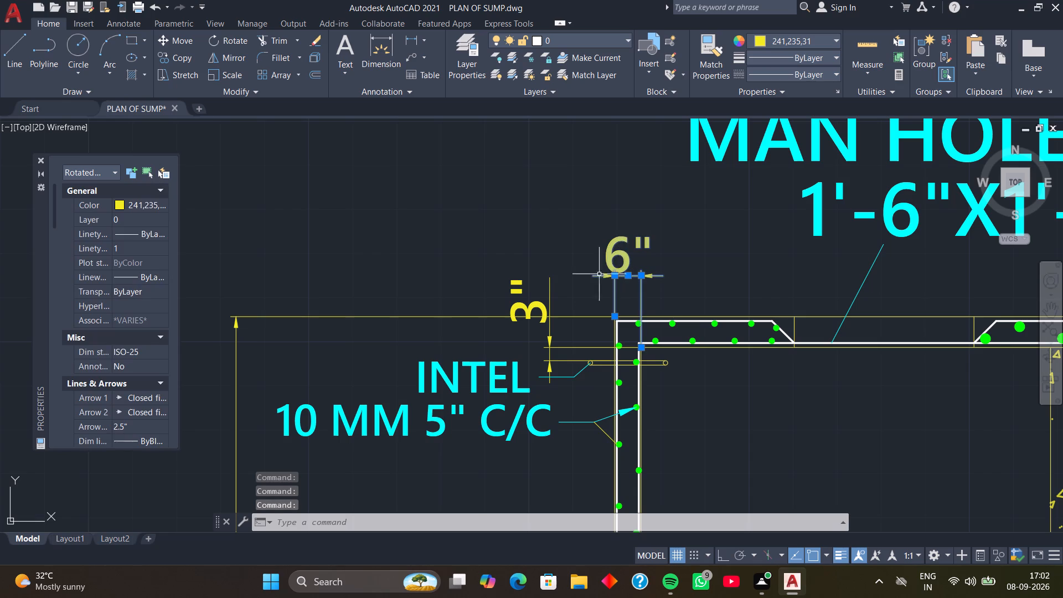
left_click(534, 309)
scroll(541, 342, "down", 2)
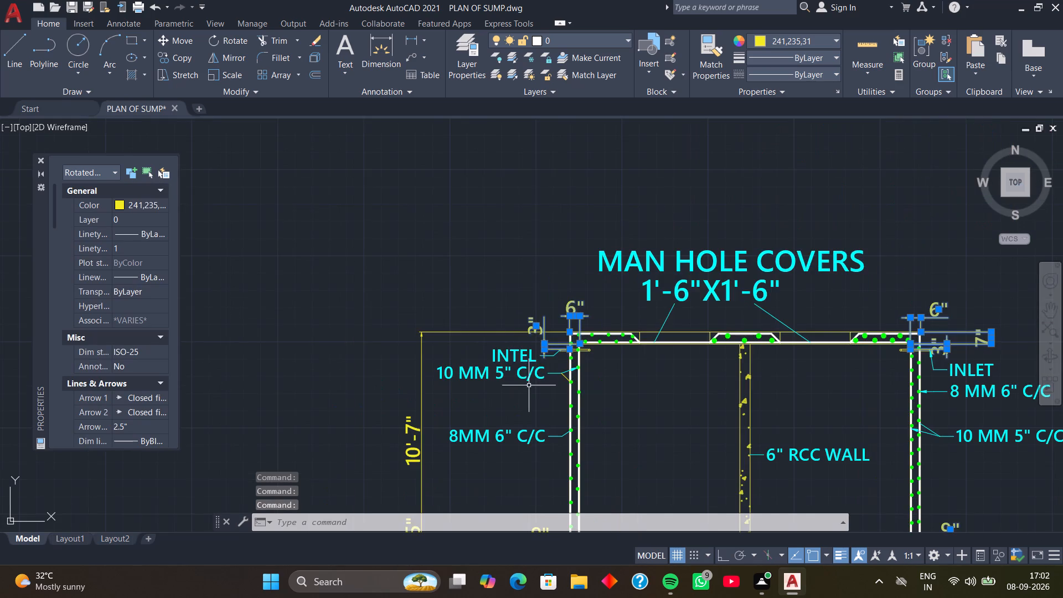
middle_click_drag(528, 400, 785, 250)
left_click(668, 305)
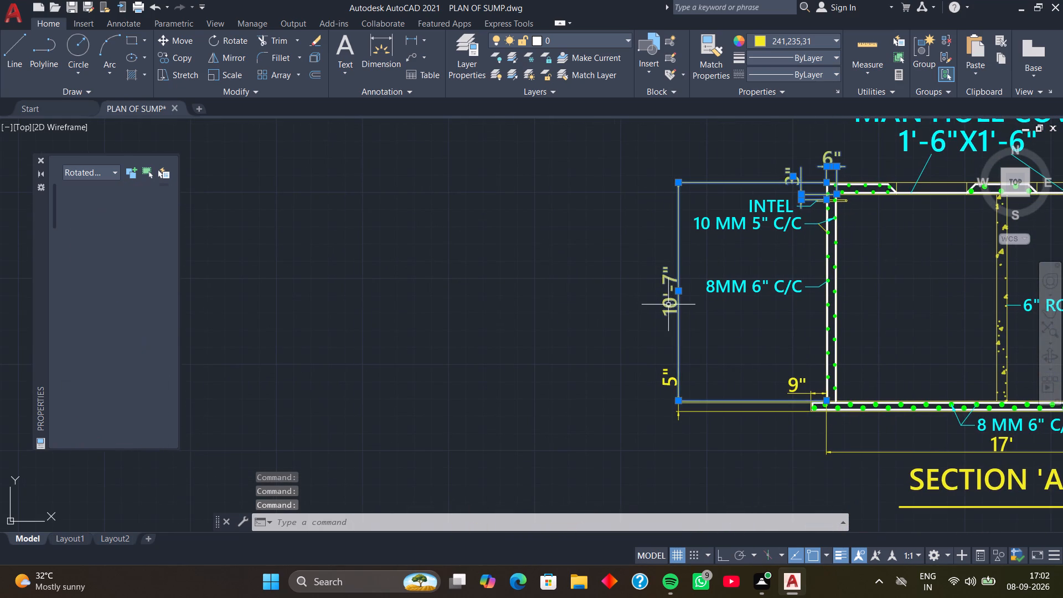
left_click(670, 384)
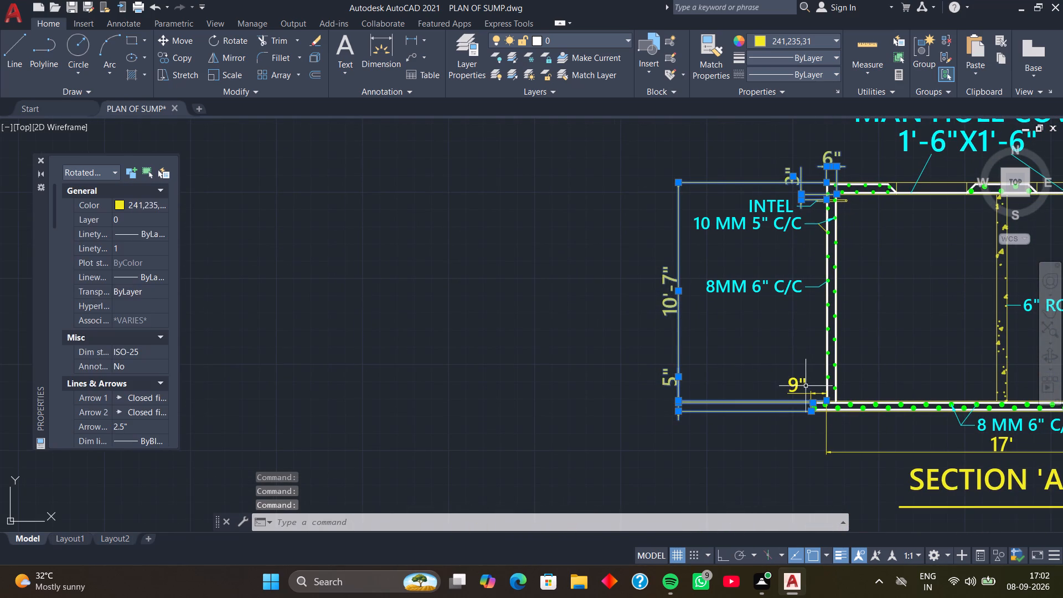
left_click(792, 384)
scroll(779, 344, "down", 1)
middle_click_drag(779, 344, 621, 394)
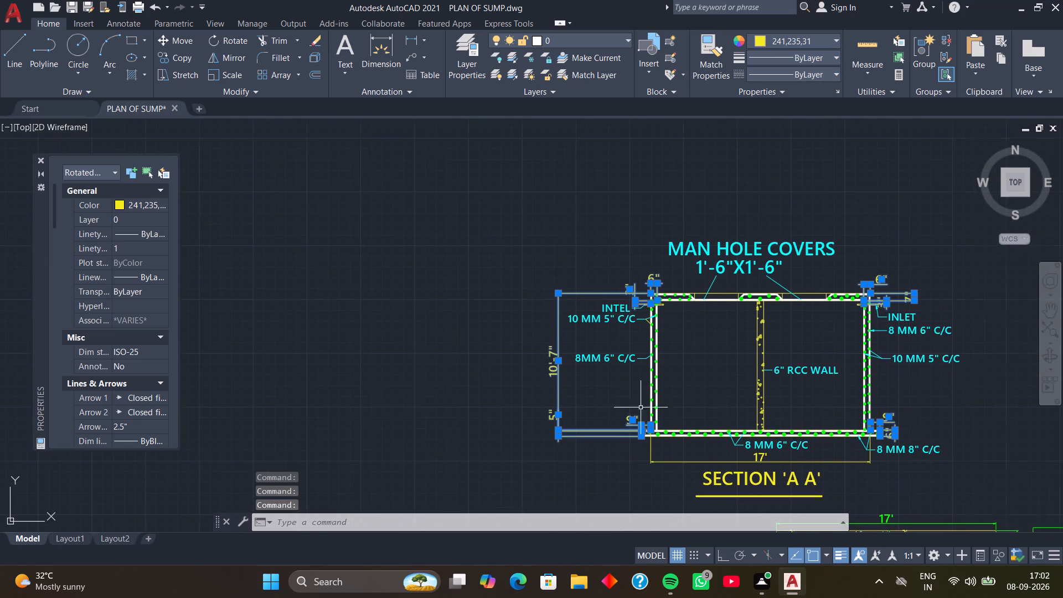
middle_click_drag(747, 424, 698, 348)
scroll(705, 372, "up", 3)
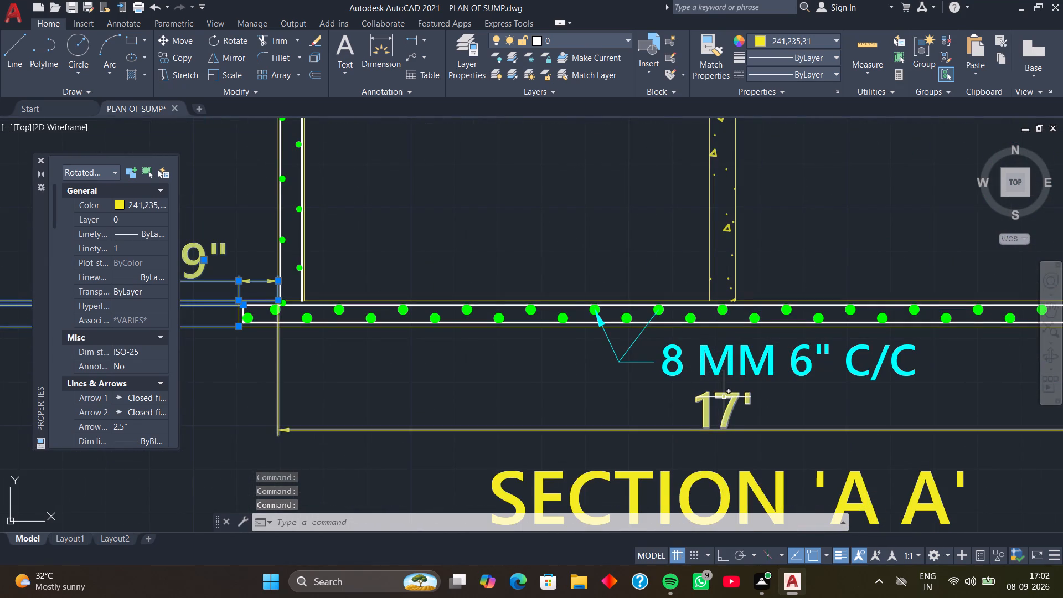
left_click(724, 397)
left_click(833, 42)
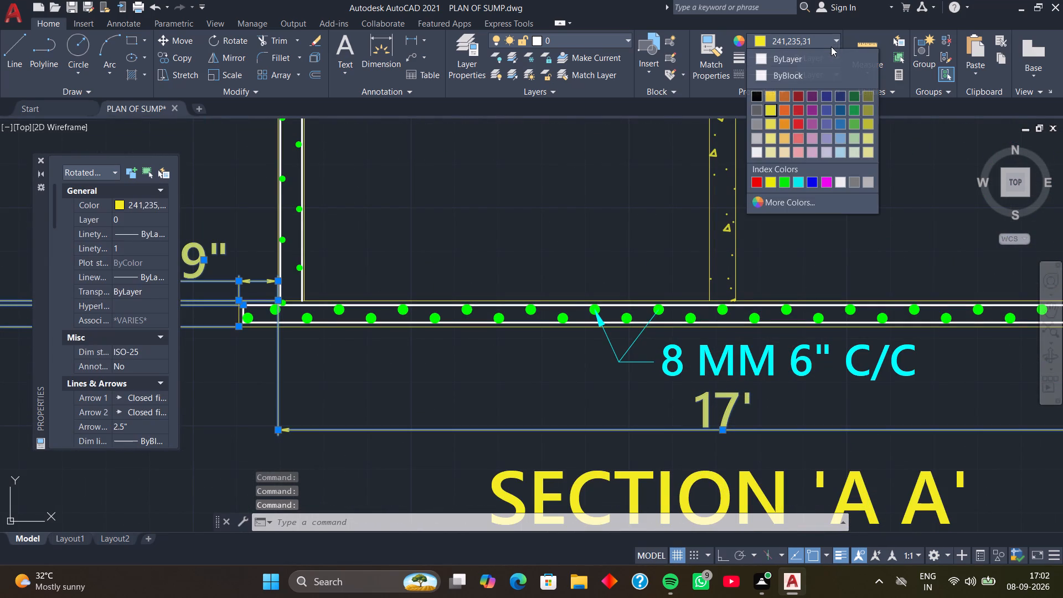
left_click(786, 182)
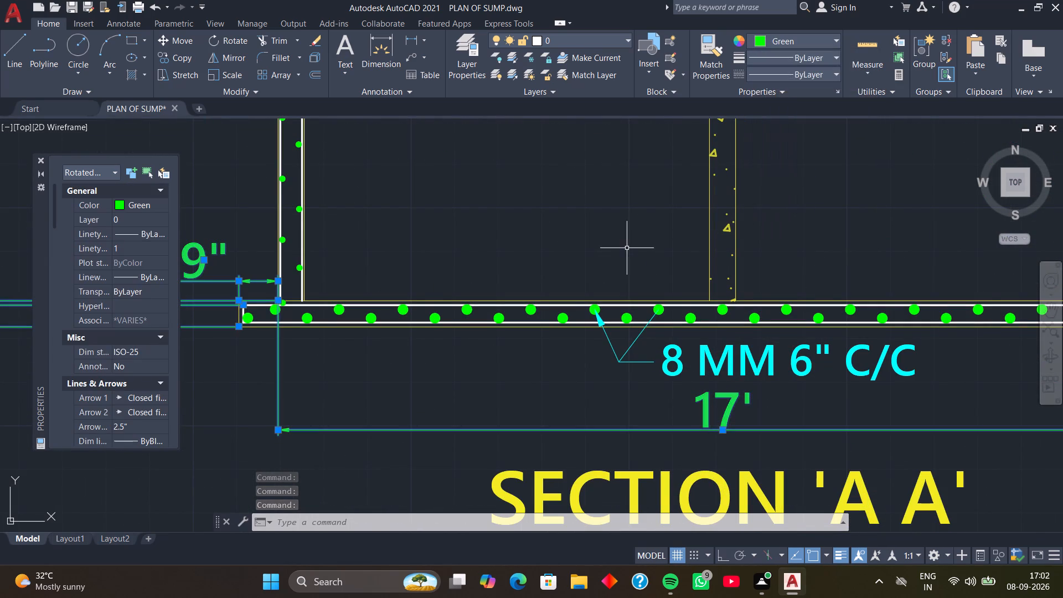
scroll(626, 249, "down", 2)
middle_click_drag(617, 214, 620, 294)
scroll(621, 262, "down", 1)
middle_click_drag(625, 231, 635, 295)
key("Escape")
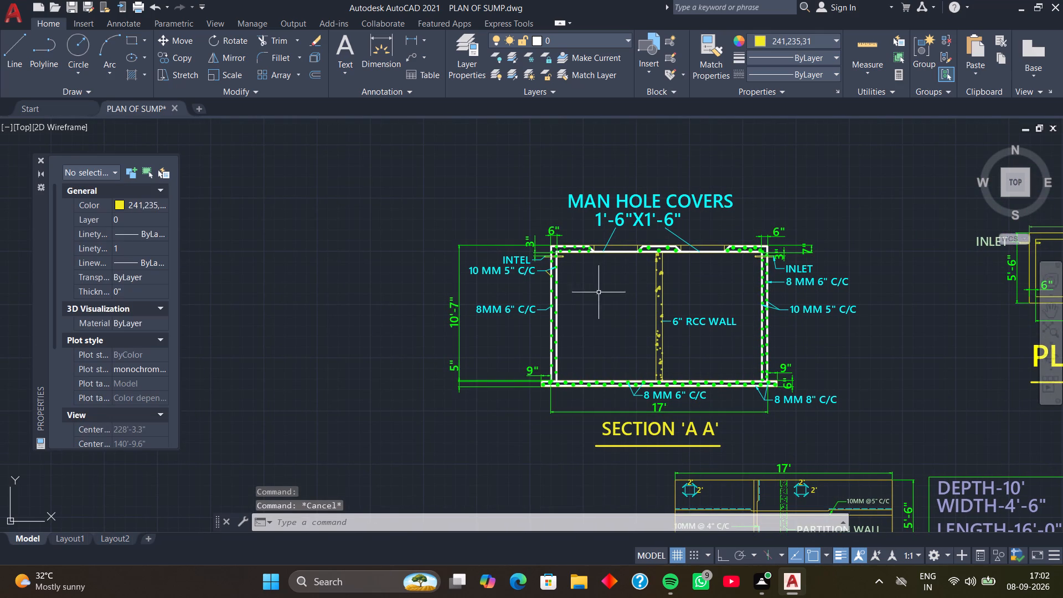
Examine the dimensions and labels around the upper and base corners on the left side of section A A.
middle_click_drag(580, 277, 634, 307)
scroll(581, 286, "up", 3)
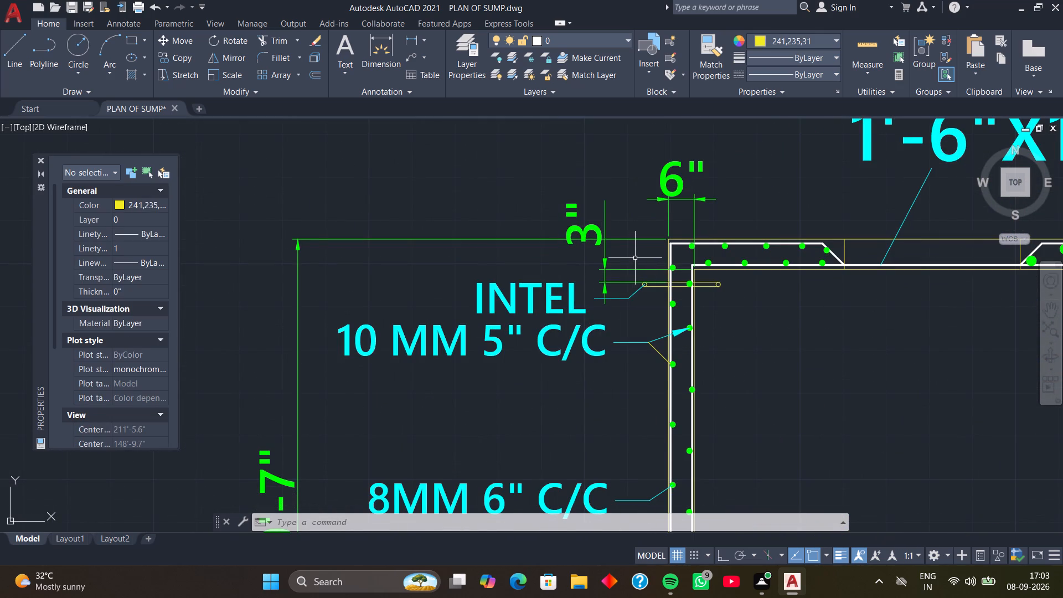
scroll(636, 257, "down", 1)
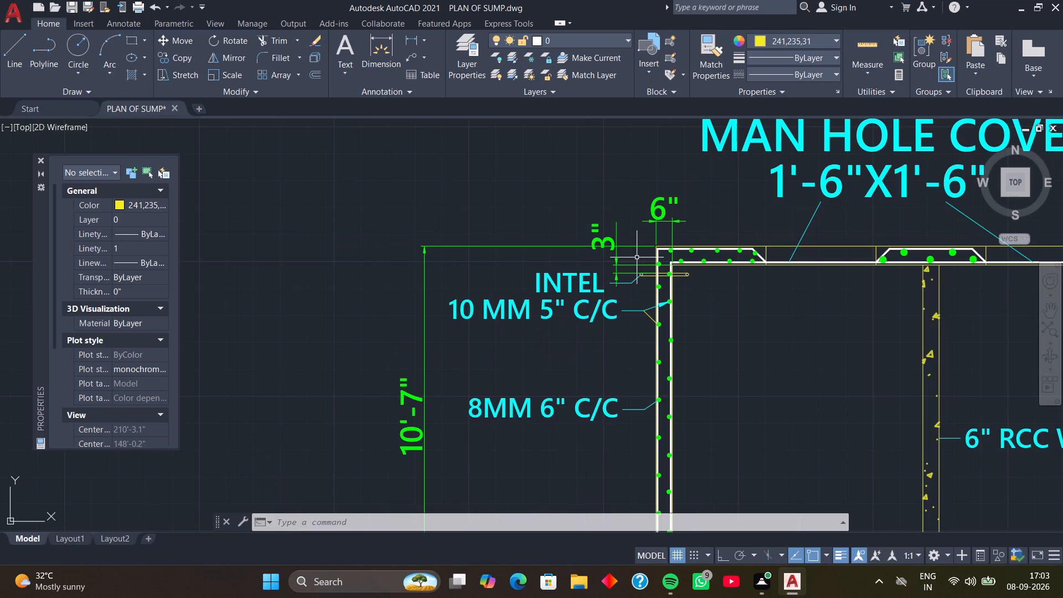
scroll(732, 298, "down", 2)
middle_click_drag(750, 330, 659, 238)
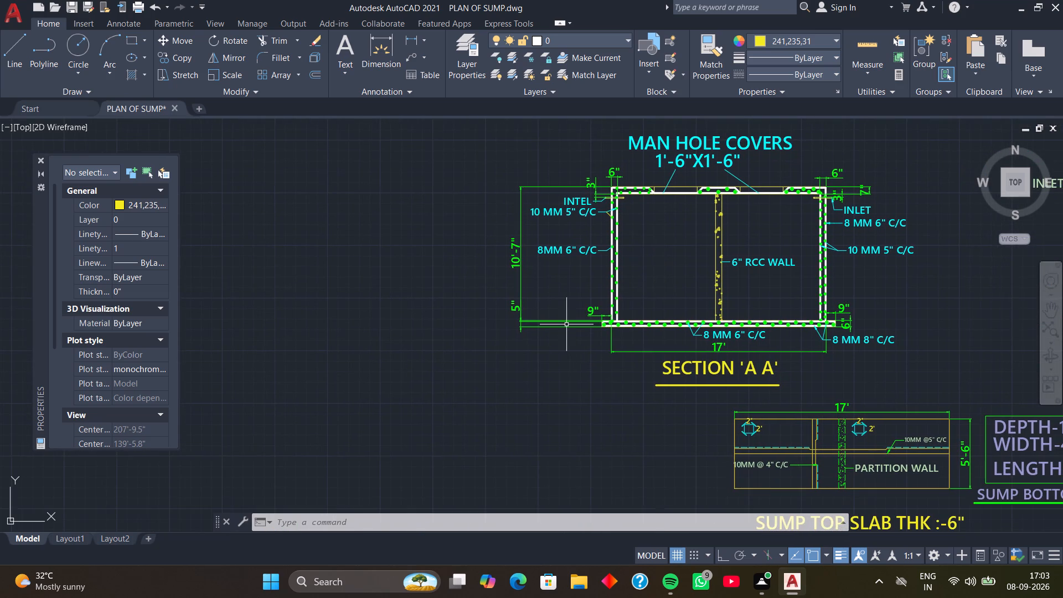
scroll(566, 324, "up", 3)
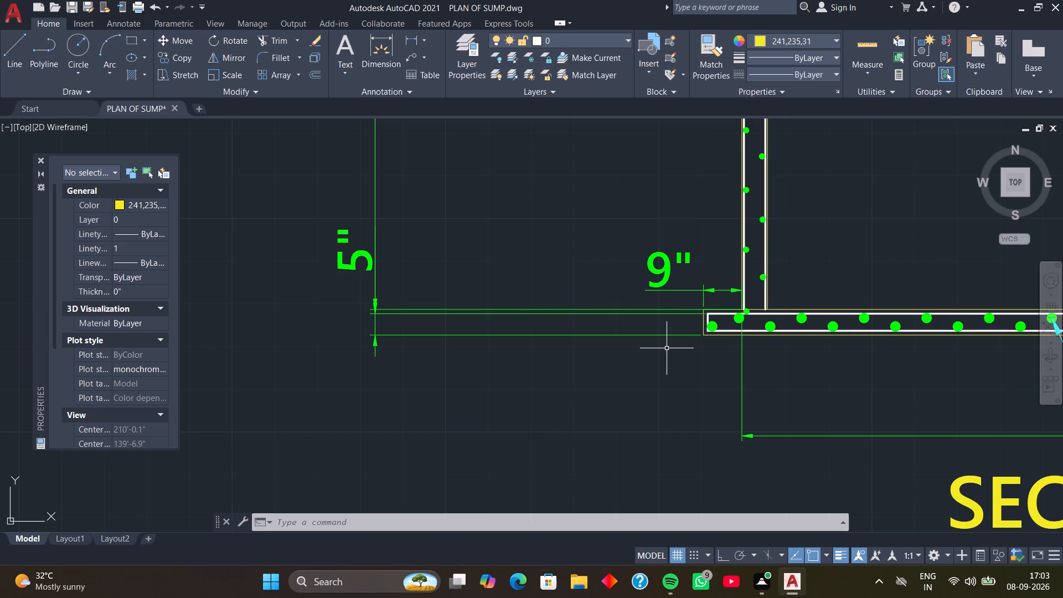
scroll(667, 348, "down", 2)
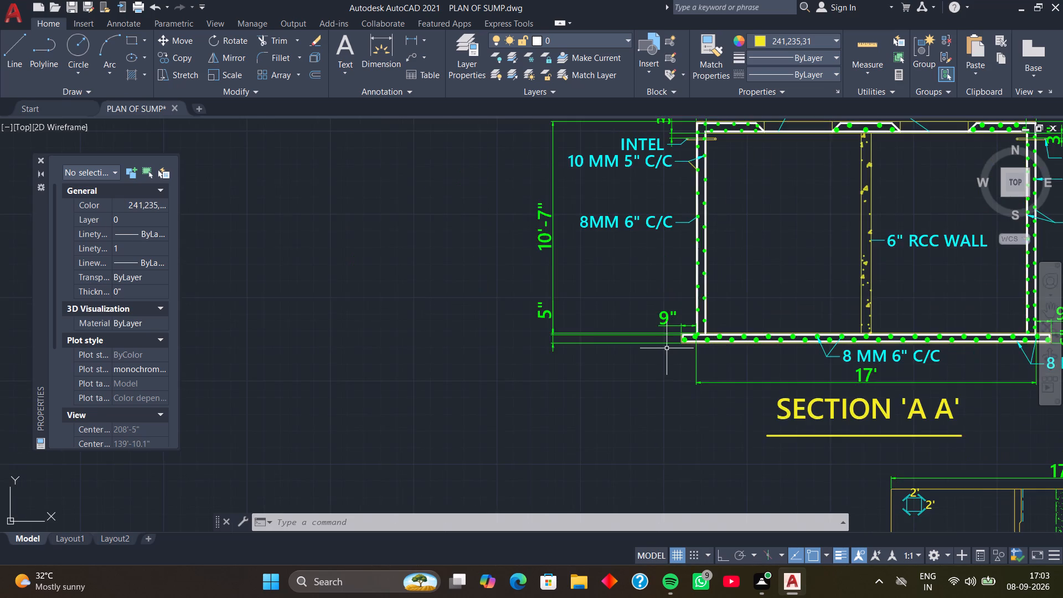
scroll(667, 348, "down", 1)
Review section A A, the Plan of Sump and the top slab drawing for consistent dimension colours and overall arrangement.
middle_click_drag(871, 381, 599, 295)
middle_click_drag(695, 329, 665, 324)
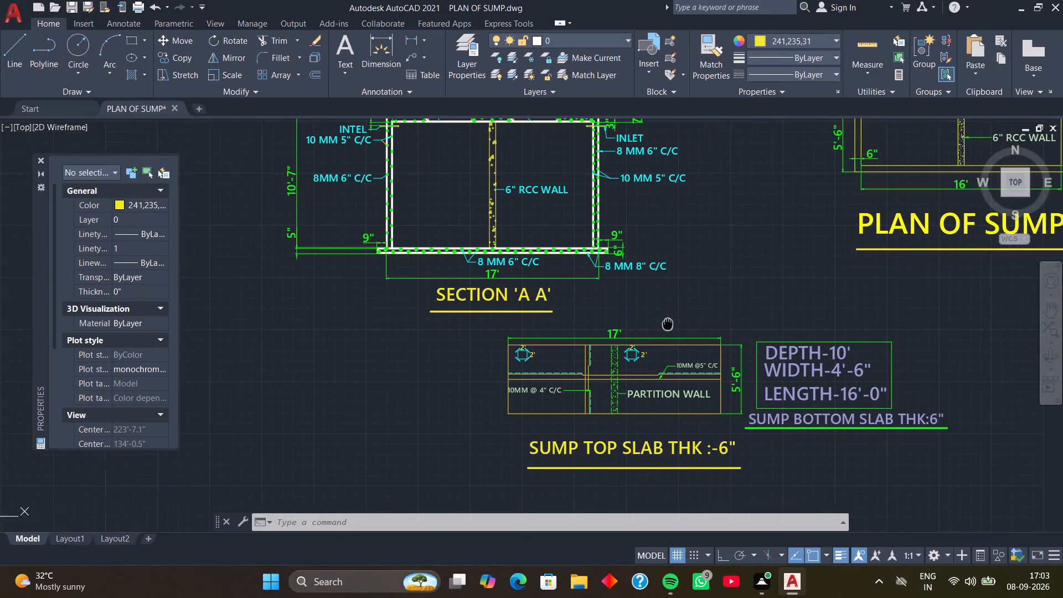
middle_click_drag(665, 324, 626, 412)
middle_click_drag(675, 357, 674, 399)
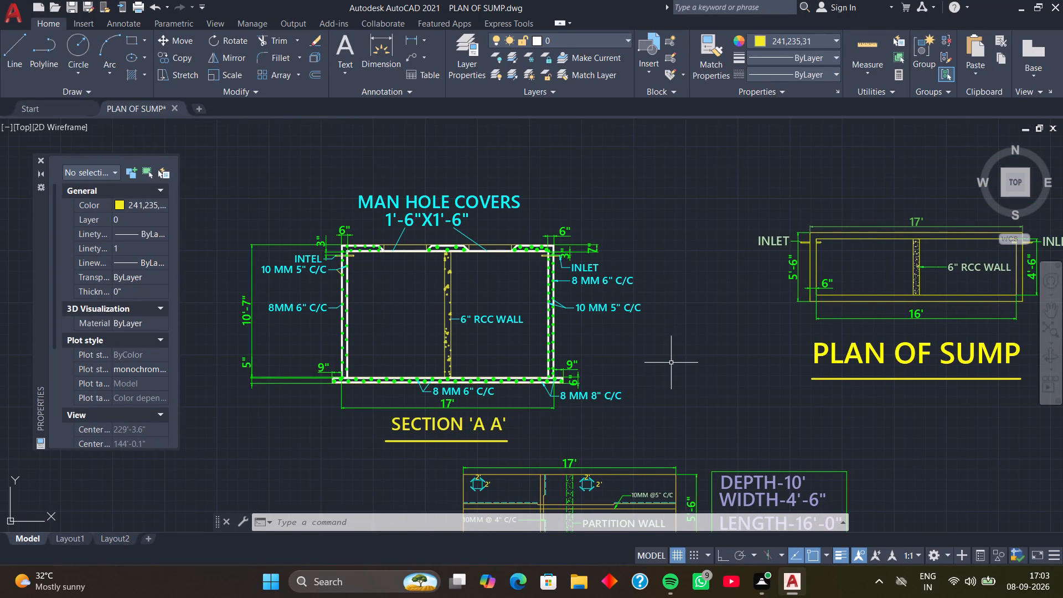
middle_click_drag(767, 352, 652, 352)
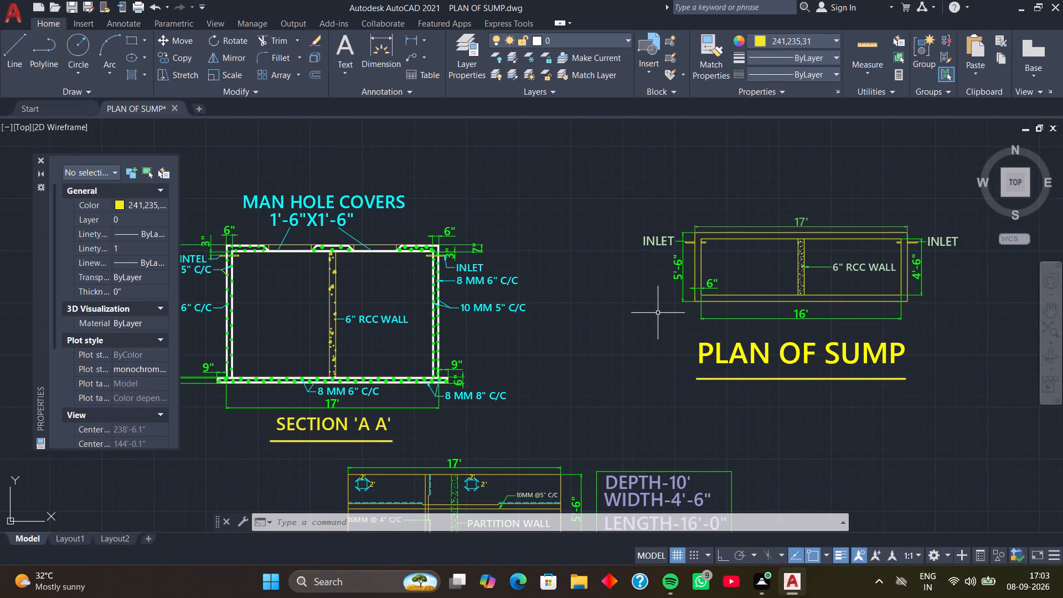
middle_click_drag(658, 313, 629, 322)
middle_click_drag(670, 347, 680, 252)
middle_click_drag(685, 350, 731, 303)
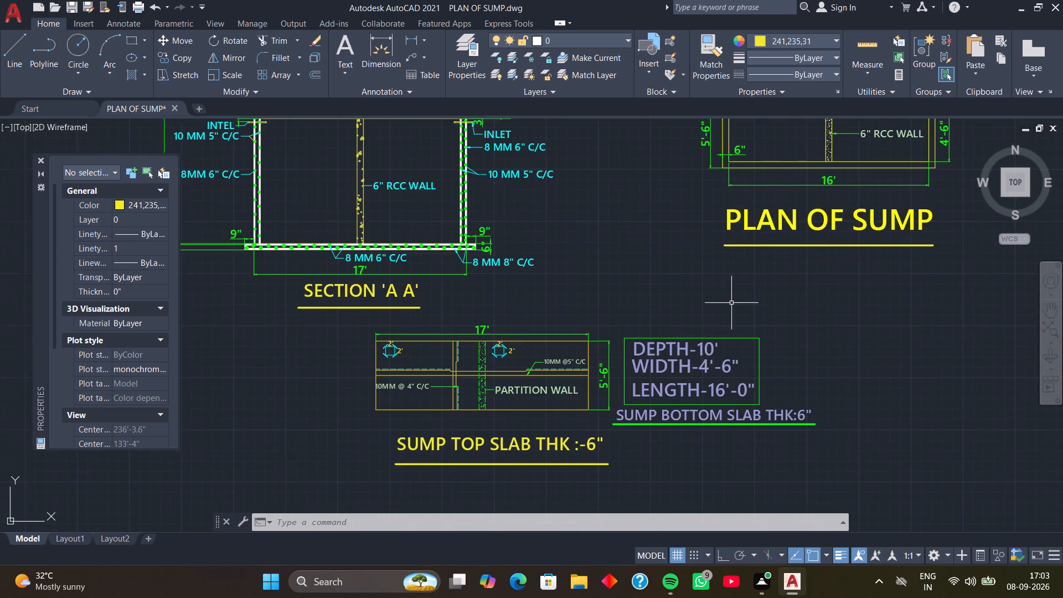
scroll(731, 303, "down", 2)
middle_click_drag(696, 271, 651, 304)
middle_click_drag(621, 310, 612, 311)
scroll(612, 311, "up", 1)
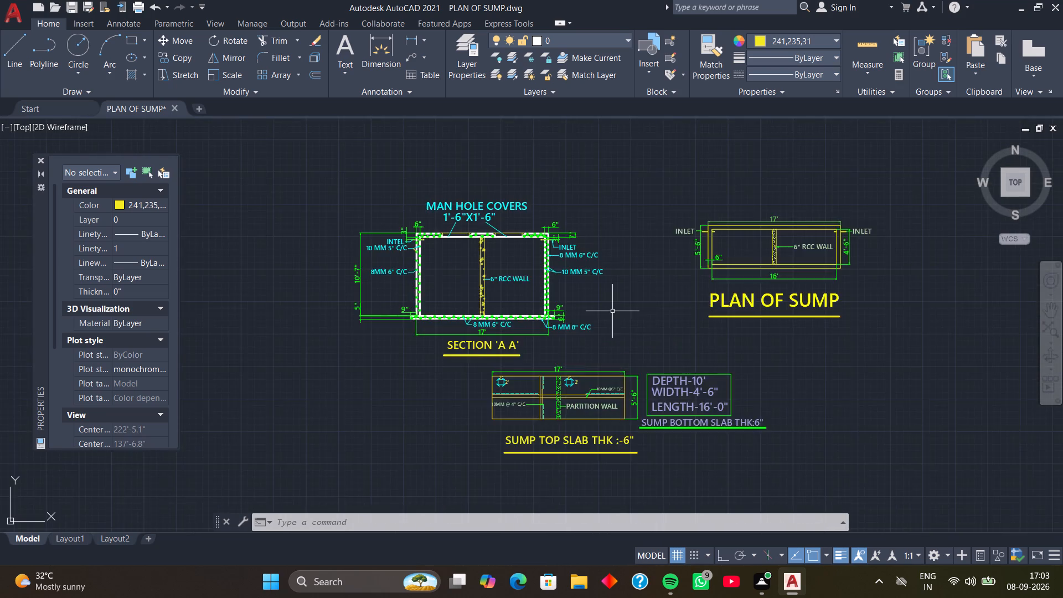
scroll(612, 311, "up", 1)
scroll(612, 311, "down", 1)
middle_click_drag(612, 311, 553, 283)
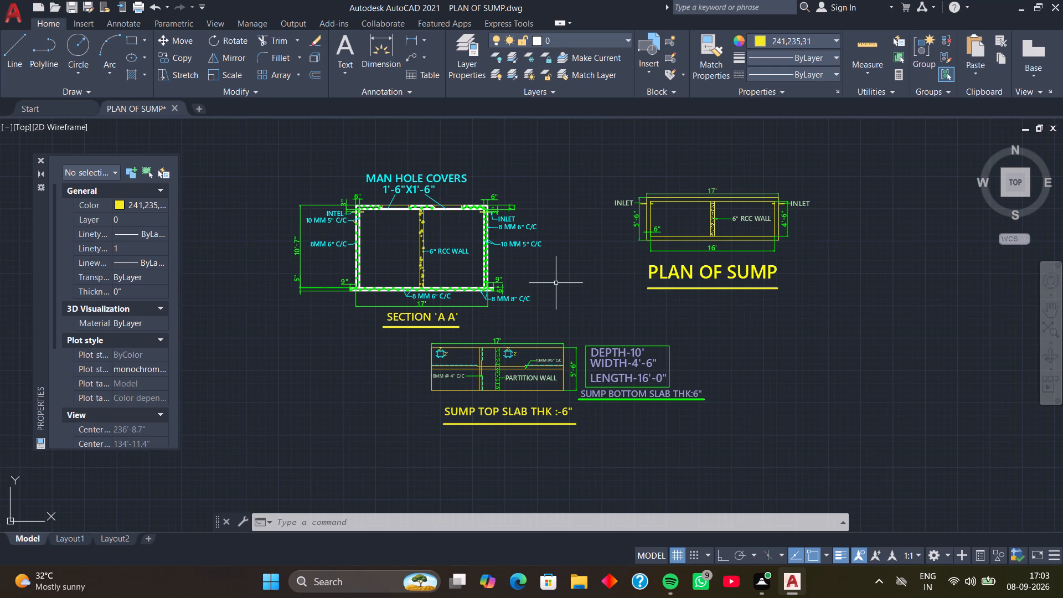
middle_click_drag(531, 324, 569, 317)
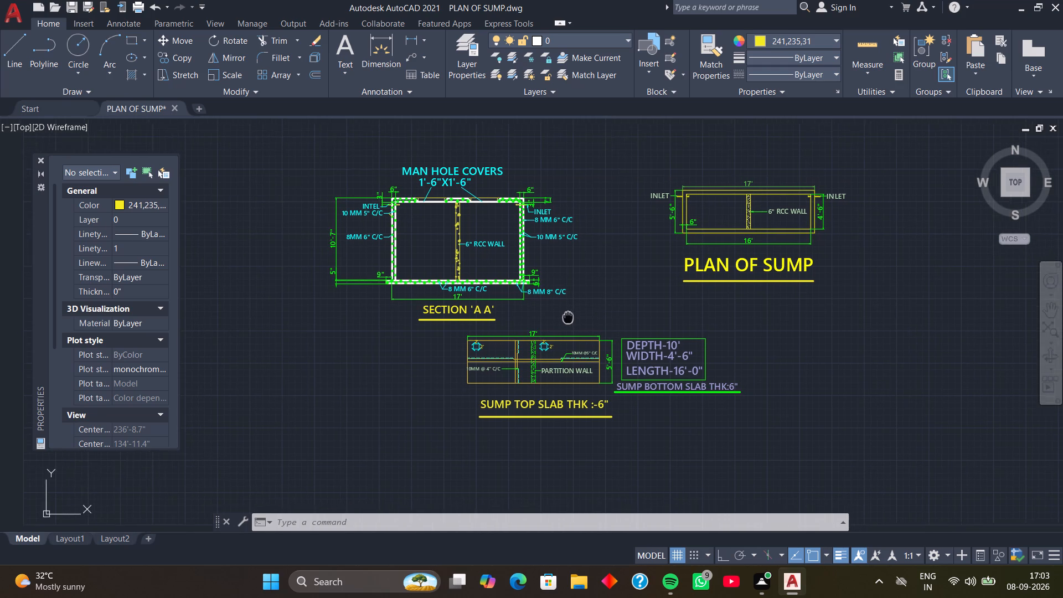
middle_click_drag(569, 317, 572, 316)
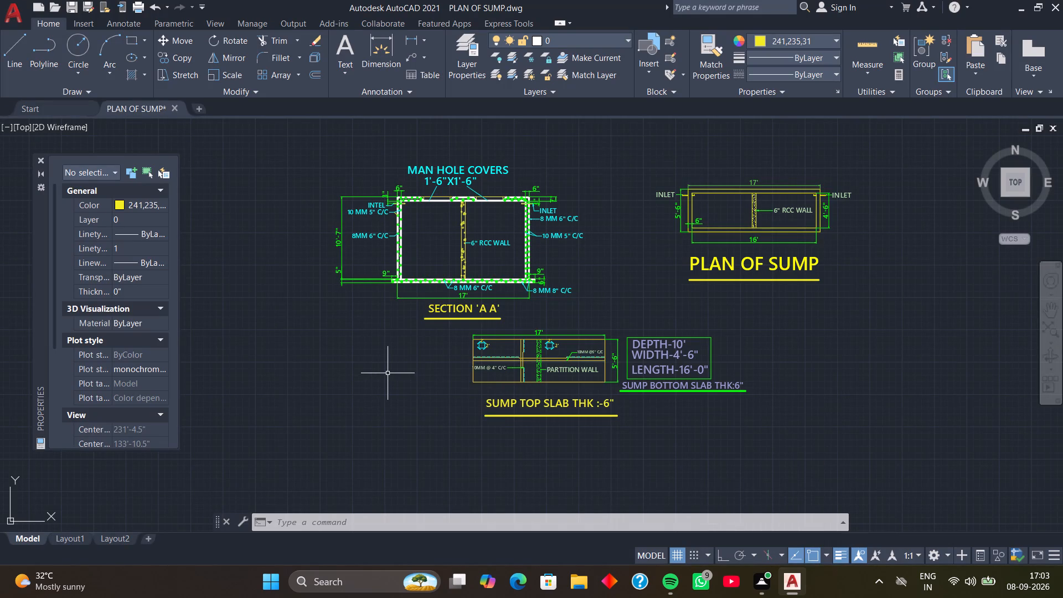
Examine the top slab drawing, the depth, width and length note, and their spacing from the other drawings.
scroll(391, 367, "down", 1)
middle_click_drag(391, 367, 364, 372)
middle_click_drag(364, 372, 374, 382)
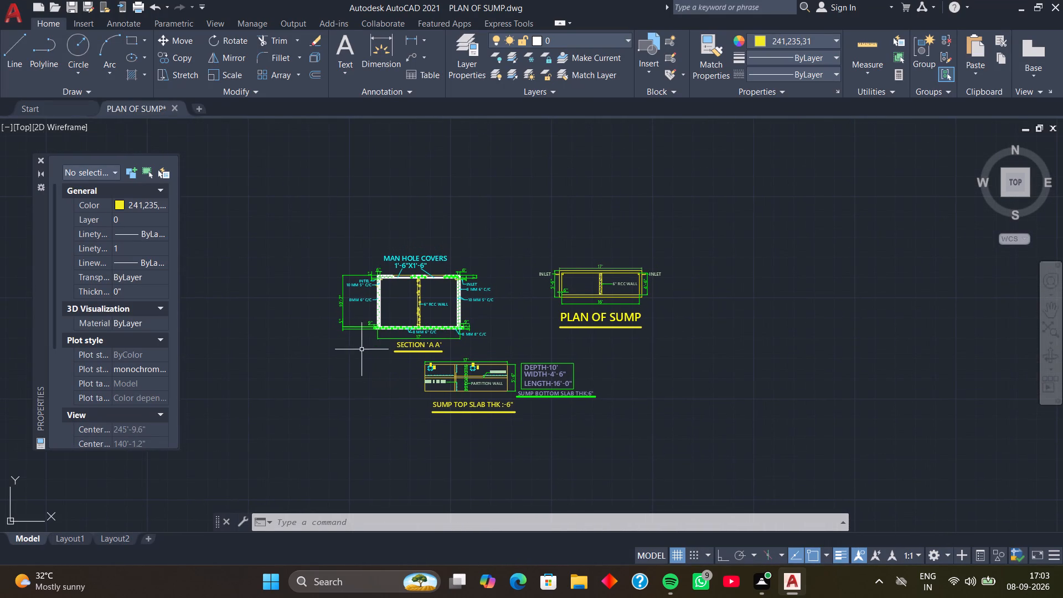
scroll(551, 398, "up", 2)
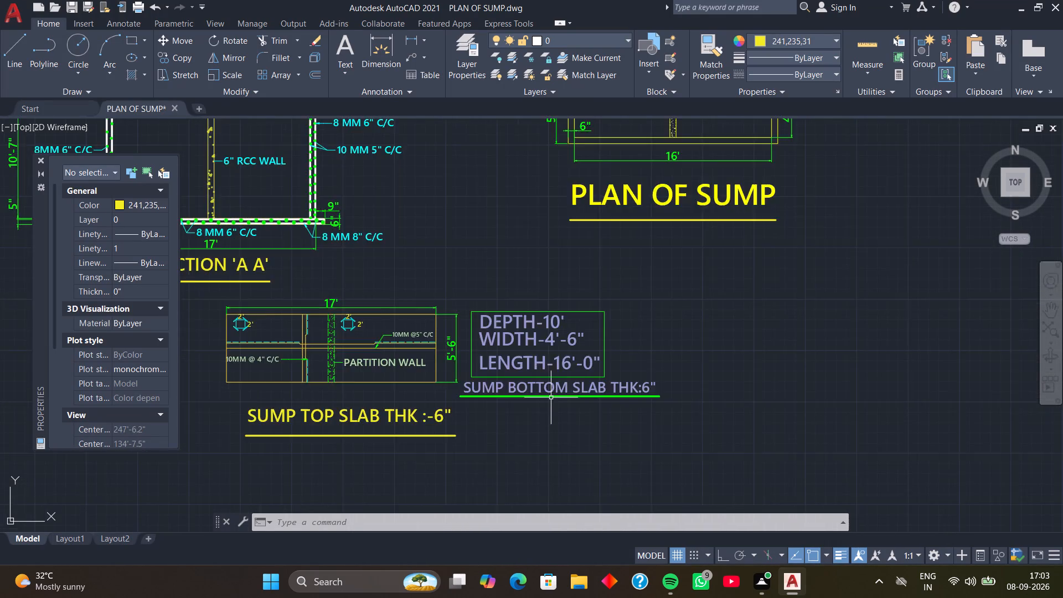
scroll(551, 398, "up", 1)
scroll(556, 426, "down", 2)
middle_click_drag(556, 428, 589, 422)
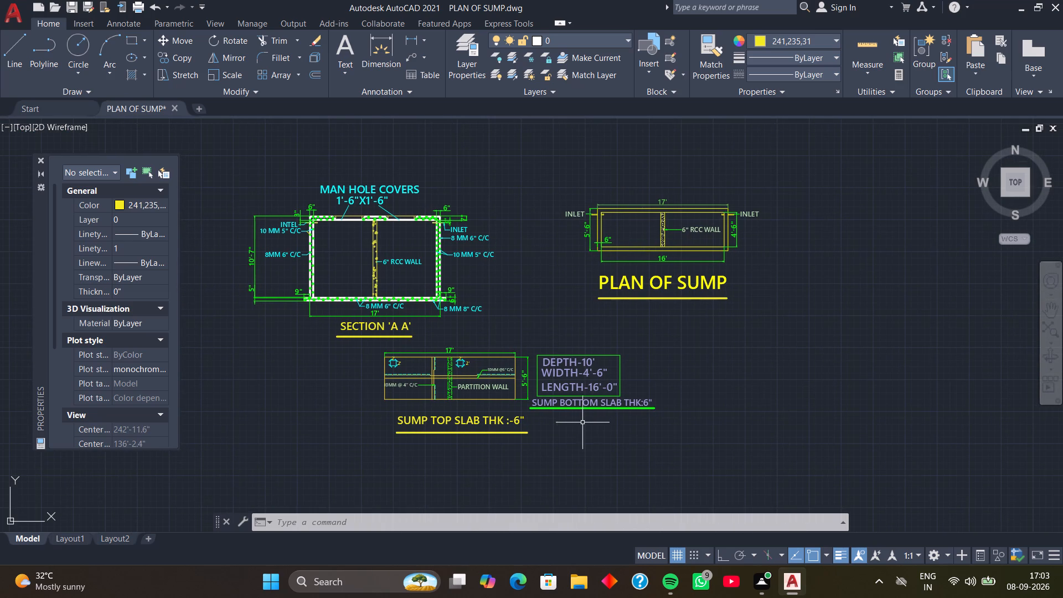
scroll(576, 422, "down", 1)
middle_click_drag(576, 422, 566, 416)
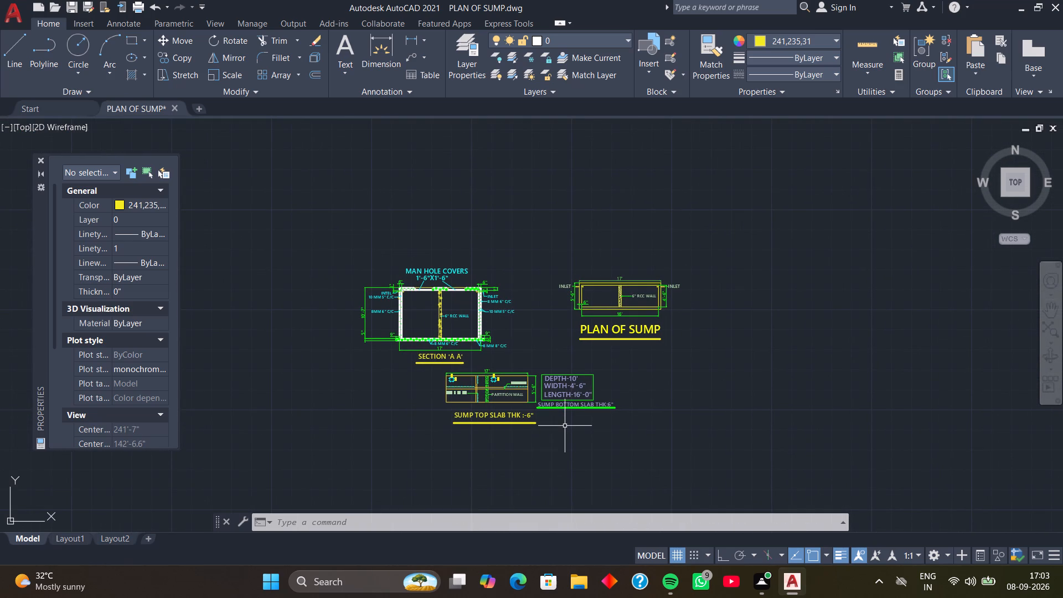
scroll(564, 426, "up", 2)
middle_click_drag(558, 420, 643, 442)
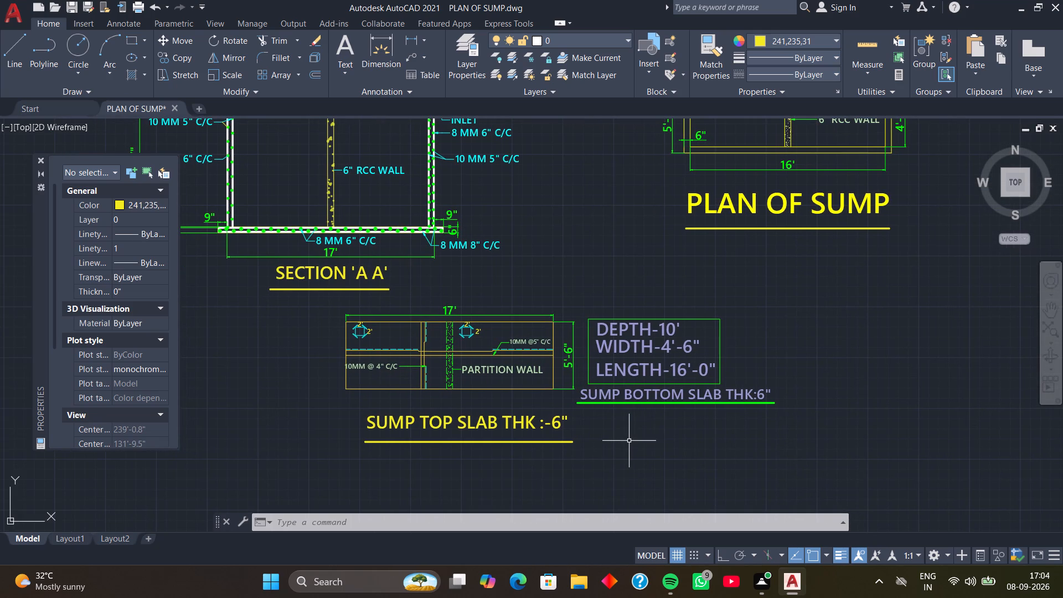
middle_click_drag(606, 258, 608, 260)
Examine the Plan of Sump's dimensions, inlet labels and 6" RCC wall label for colour and legibility.
middle_click_drag(608, 260, 637, 307)
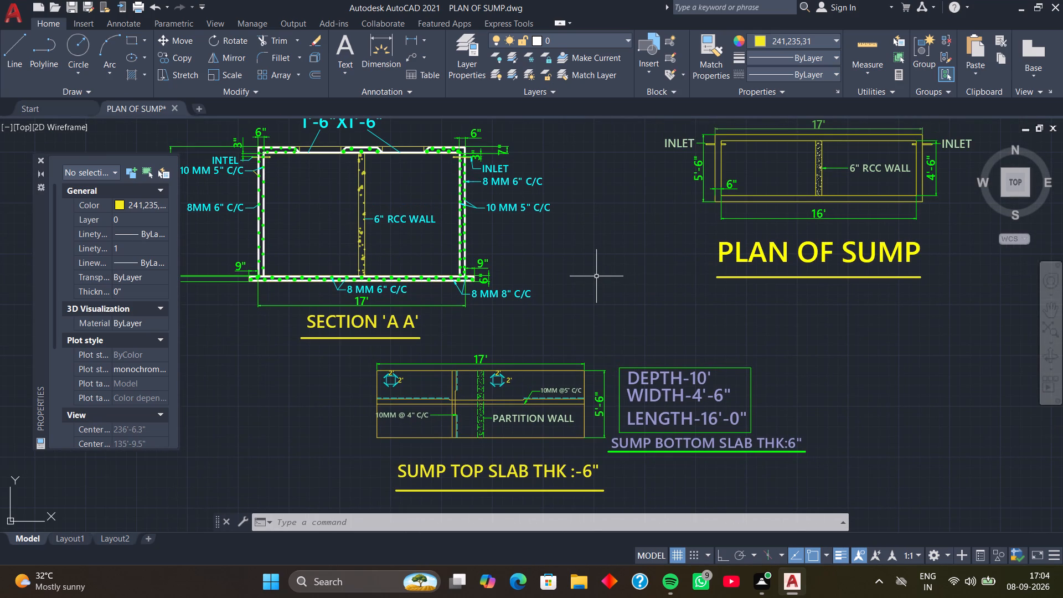
scroll(596, 276, "down", 1)
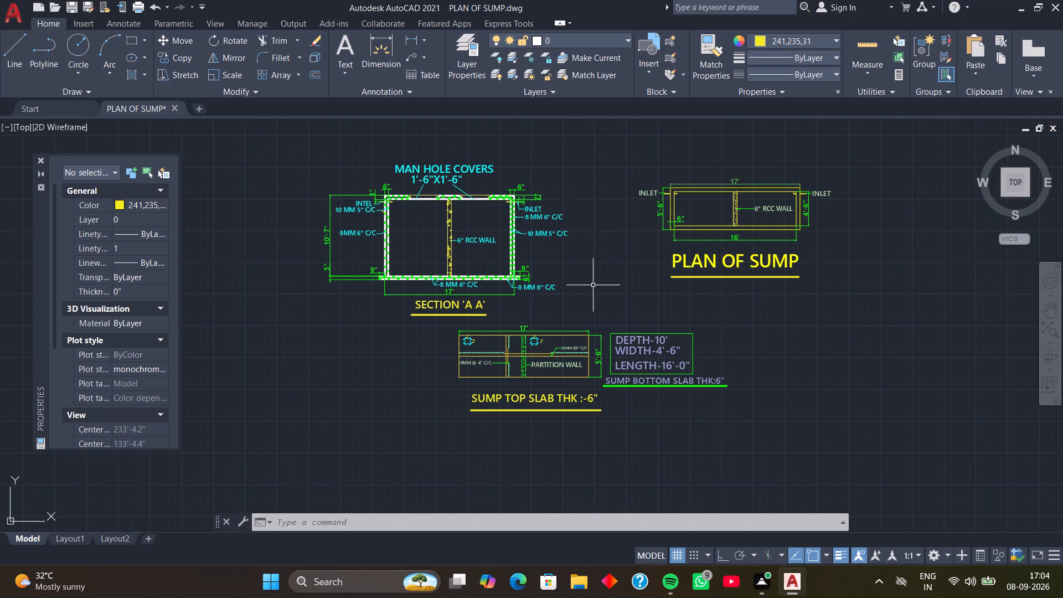
middle_click_drag(592, 286, 592, 327)
scroll(636, 243, "up", 2)
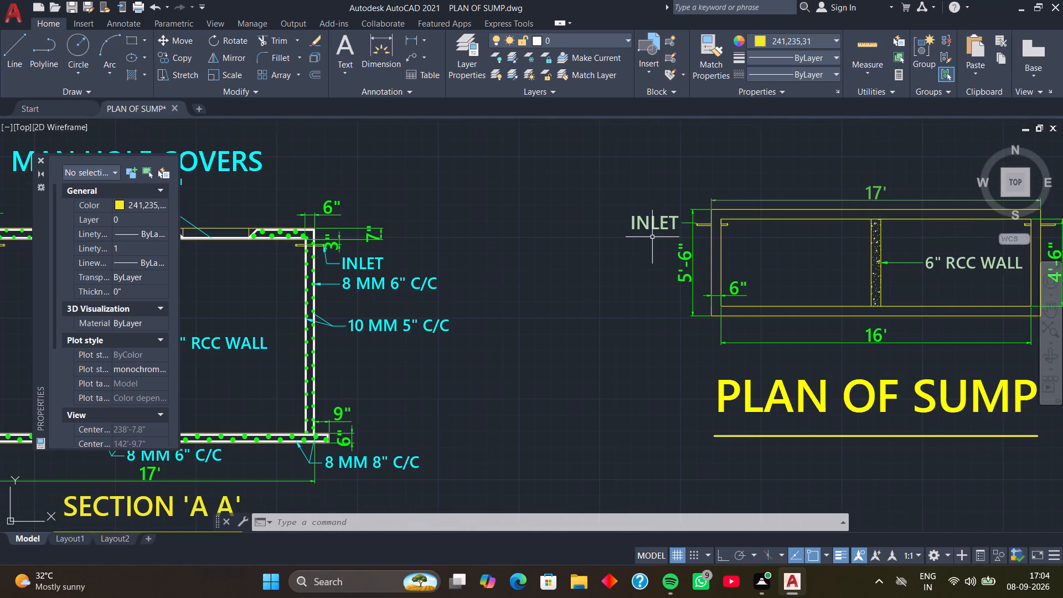
middle_click_drag(654, 306, 508, 288)
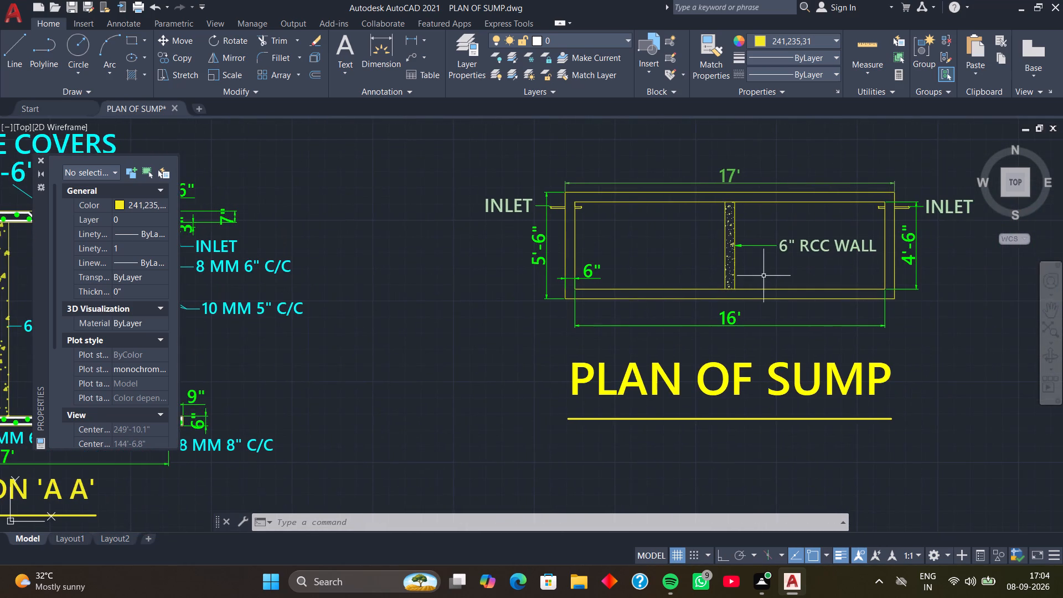
middle_click_drag(764, 276, 687, 361)
scroll(634, 330, "up", 3)
scroll(730, 249, "down", 1)
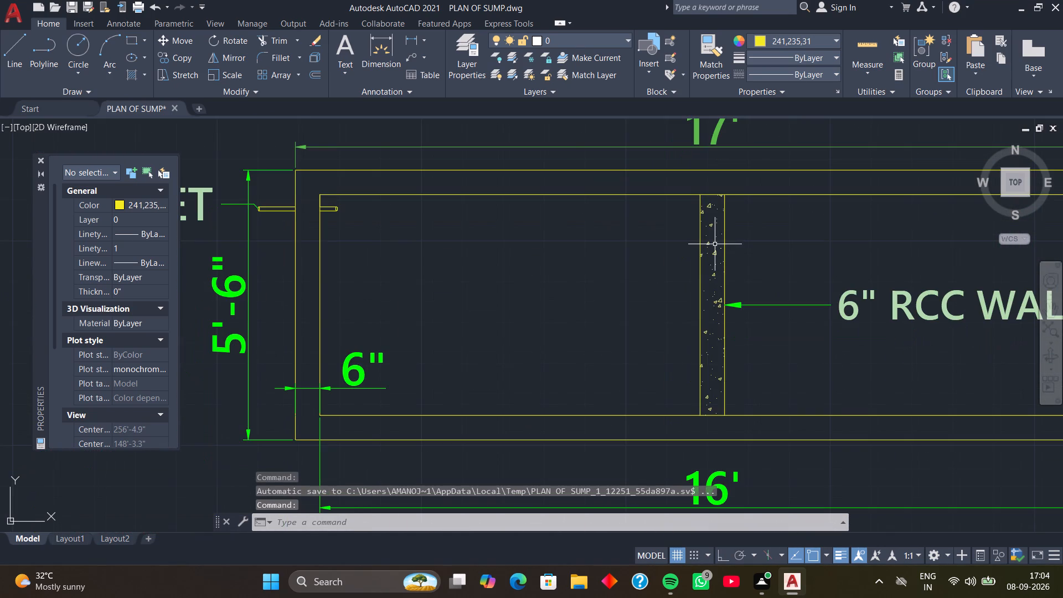
scroll(715, 229, "down", 3)
scroll(821, 230, "up", 3)
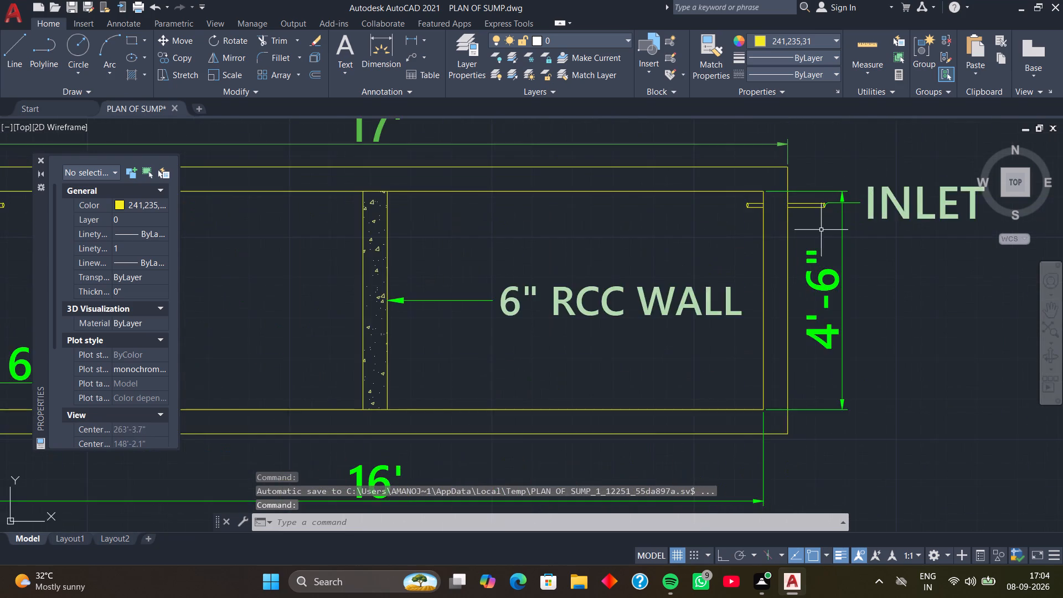
scroll(808, 216, "down", 2)
scroll(842, 212, "up", 2)
scroll(842, 212, "down", 4)
Examine the top slab drawing's 2' opening dimensions, bar spacing labels and partition wall label.
middle_click_drag(729, 347, 783, 290)
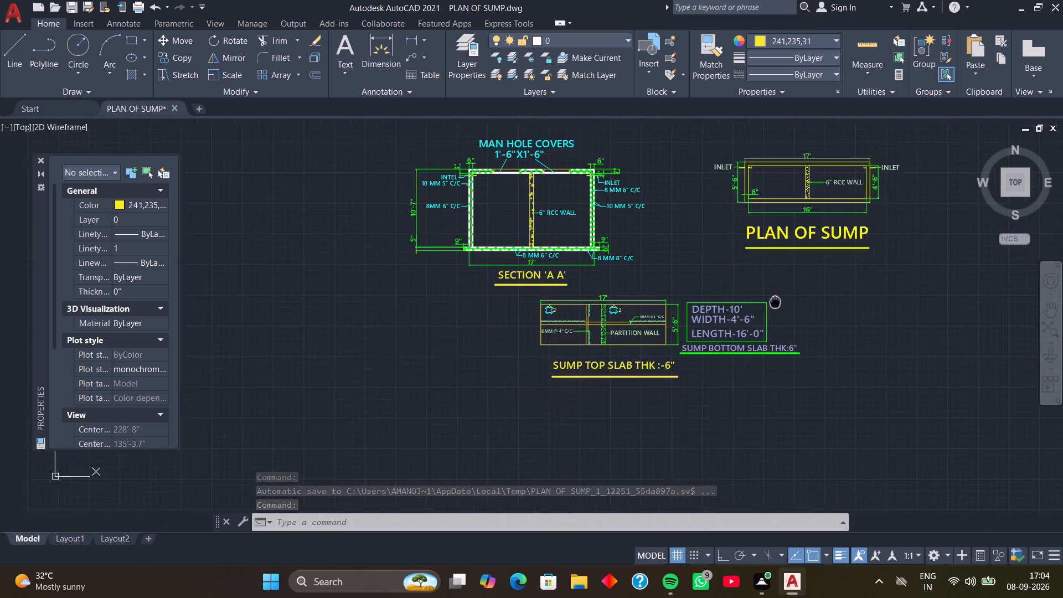
middle_click_drag(783, 290, 808, 255)
scroll(780, 269, "up", 2)
scroll(779, 269, "down", 2)
middle_click_drag(675, 295, 751, 293)
scroll(751, 277, "up", 3)
scroll(606, 251, "down", 2)
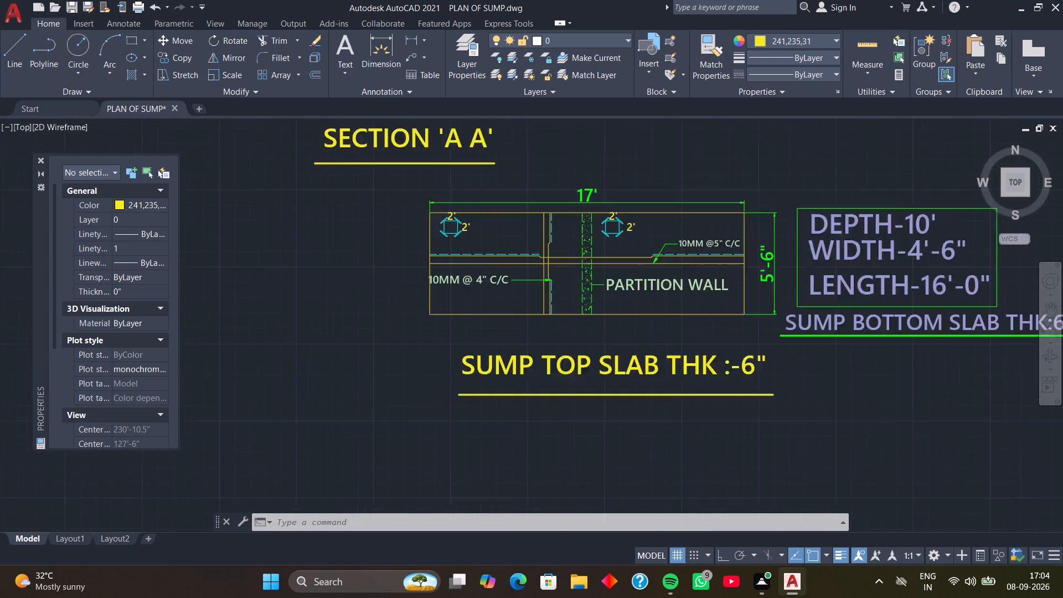
middle_click_drag(594, 256, 715, 262)
middle_click_drag(642, 259, 691, 258)
scroll(682, 244, "up", 3)
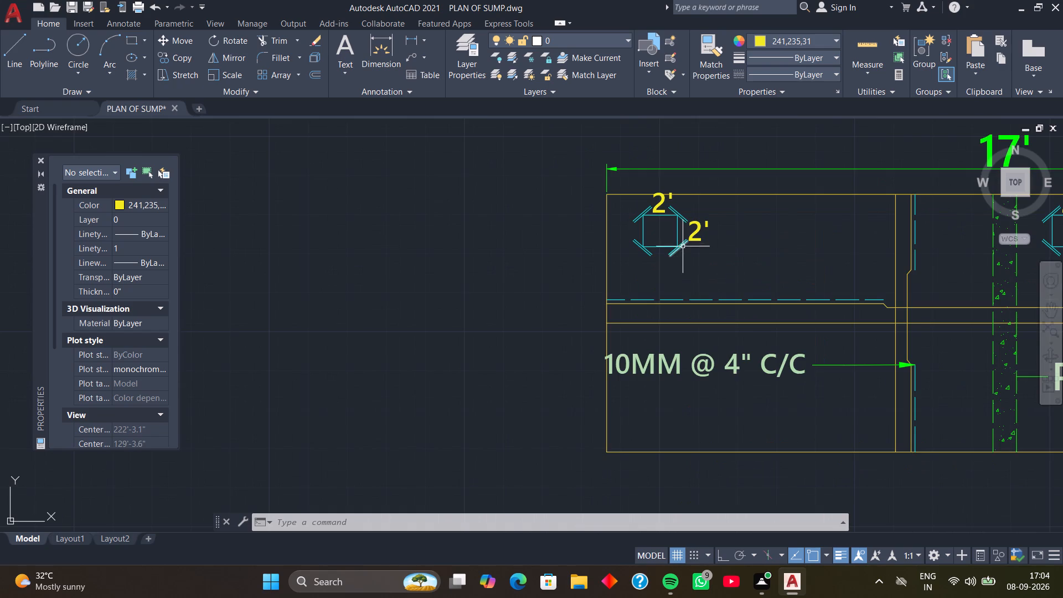
scroll(685, 259, "down", 3)
Change the colour of the two manhole cover leader lines above section A A to yellow 241,235,31.
middle_click_drag(692, 227, 738, 328)
scroll(736, 323, "down", 1)
middle_click_drag(716, 223, 707, 262)
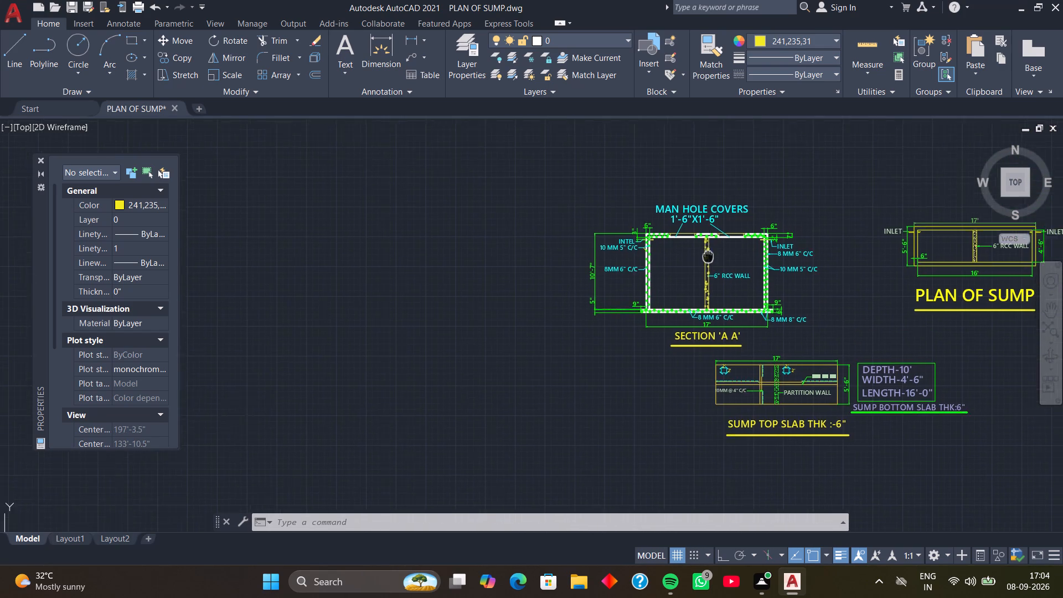
middle_click_drag(707, 262, 702, 285)
scroll(686, 263, "up", 3)
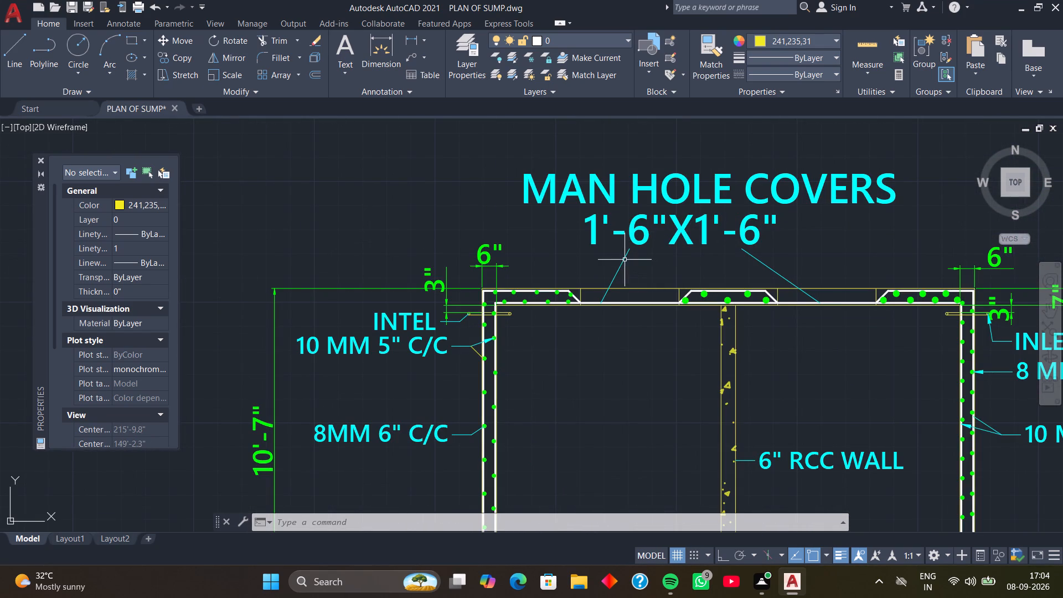
left_click(624, 260)
left_click(768, 266)
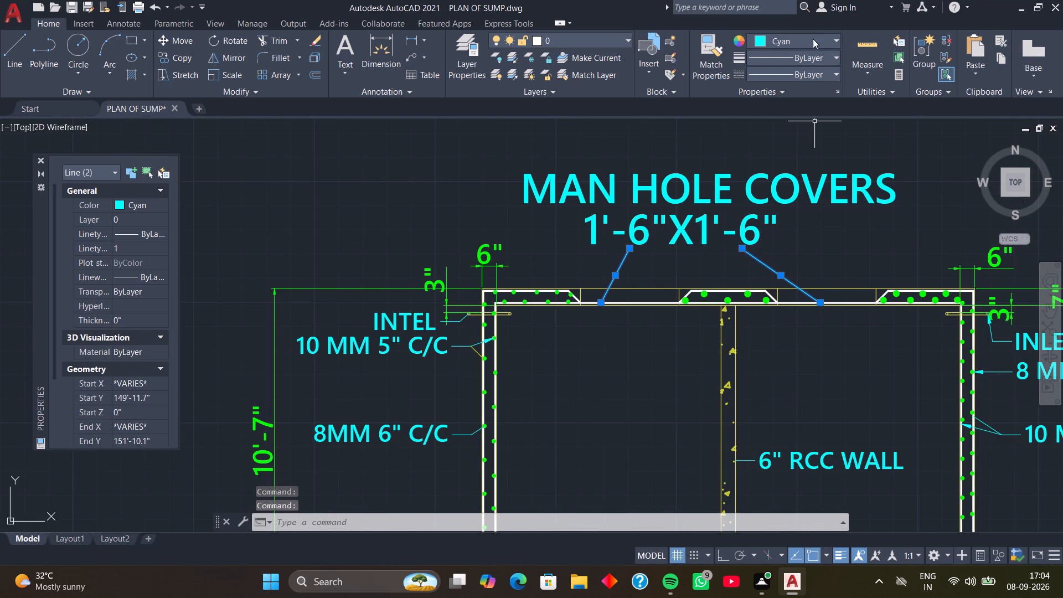
left_click(829, 38)
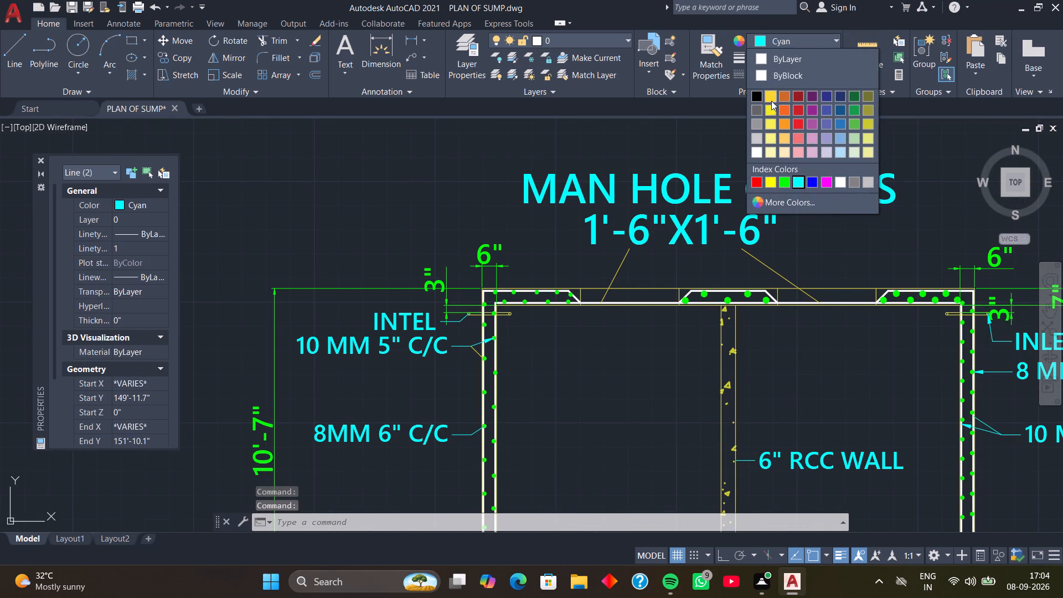
left_click(771, 109)
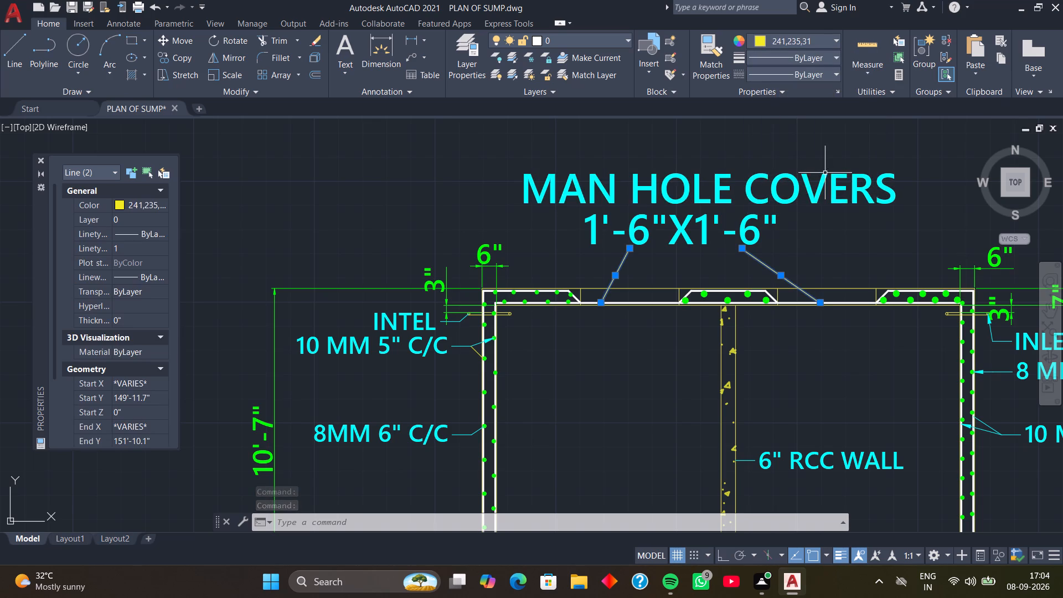
key("Escape")
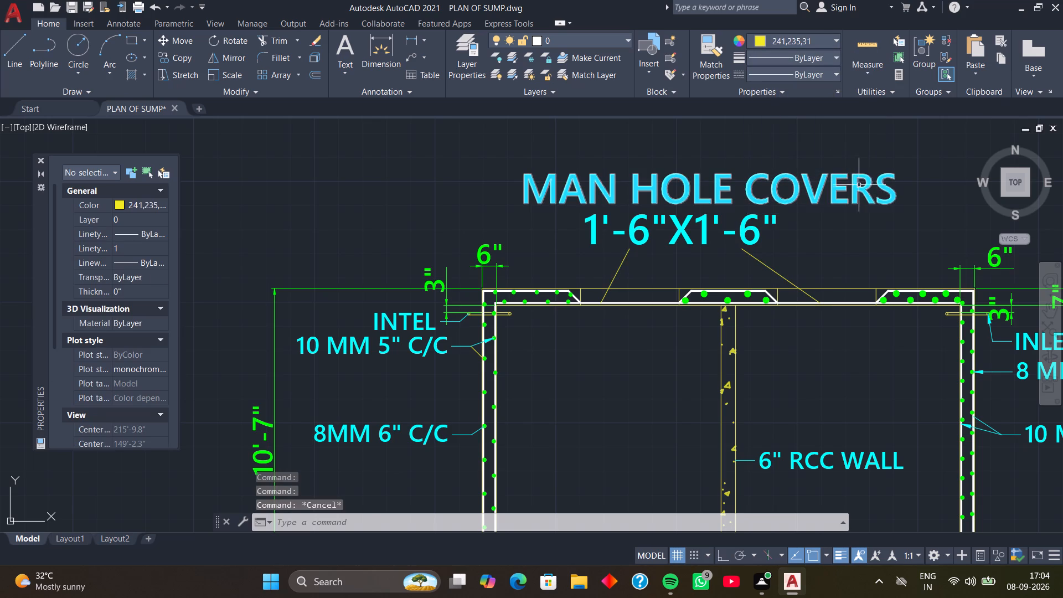
Examine the base of section A A and the top slab's reinforcement labels and 5'-6" dimension.
scroll(866, 255, "down", 3)
middle_click_drag(876, 313, 832, 263)
scroll(812, 275, "up", 3)
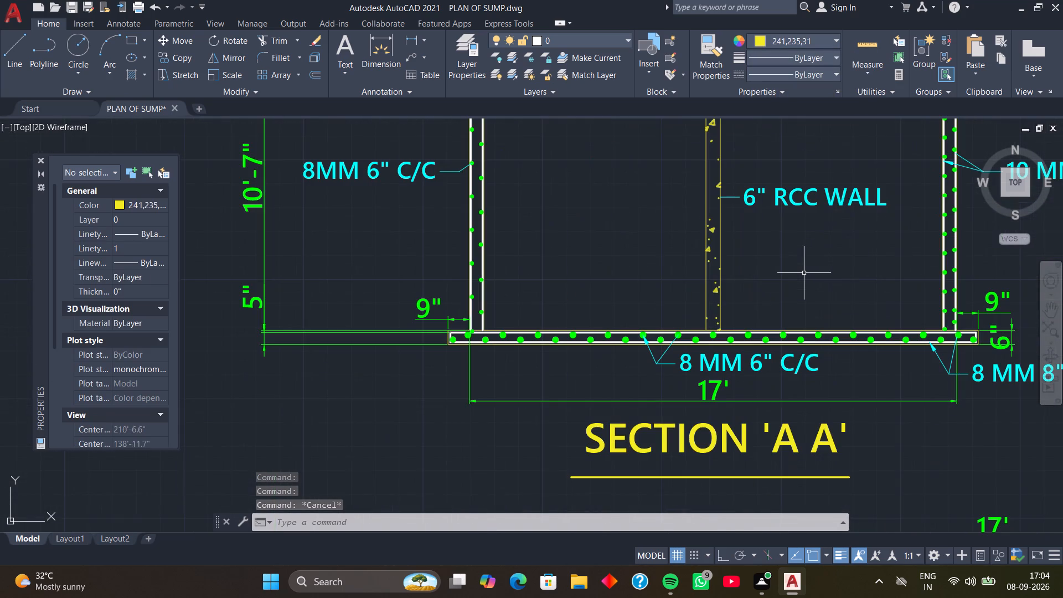
scroll(799, 264, "down", 2)
middle_click_drag(820, 296, 716, 221)
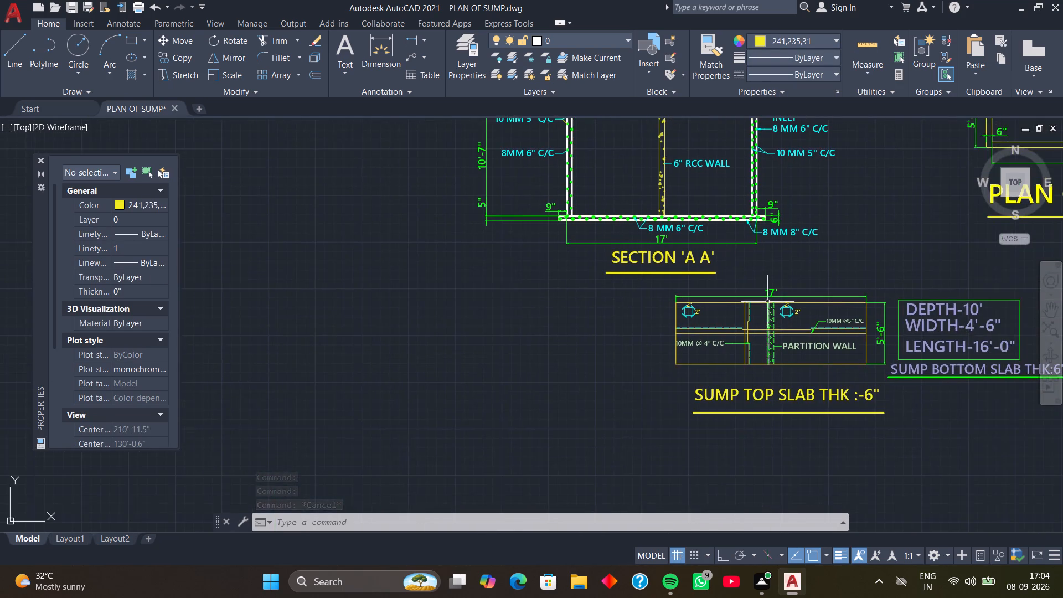
middle_click_drag(767, 302, 617, 274)
middle_click_drag(711, 338, 654, 338)
scroll(626, 311, "up", 3)
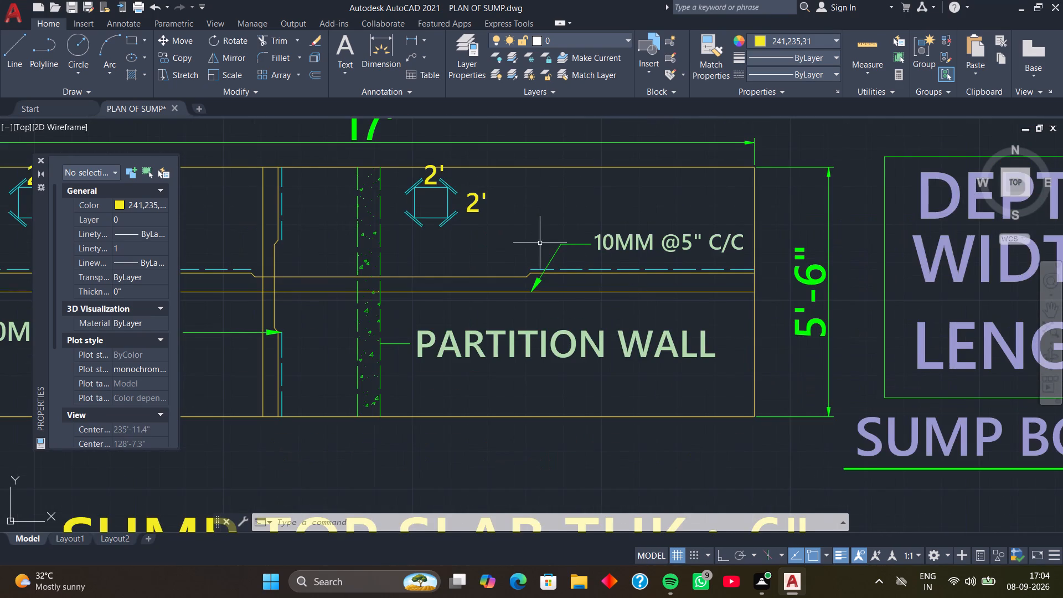
middle_click_drag(540, 243, 530, 300)
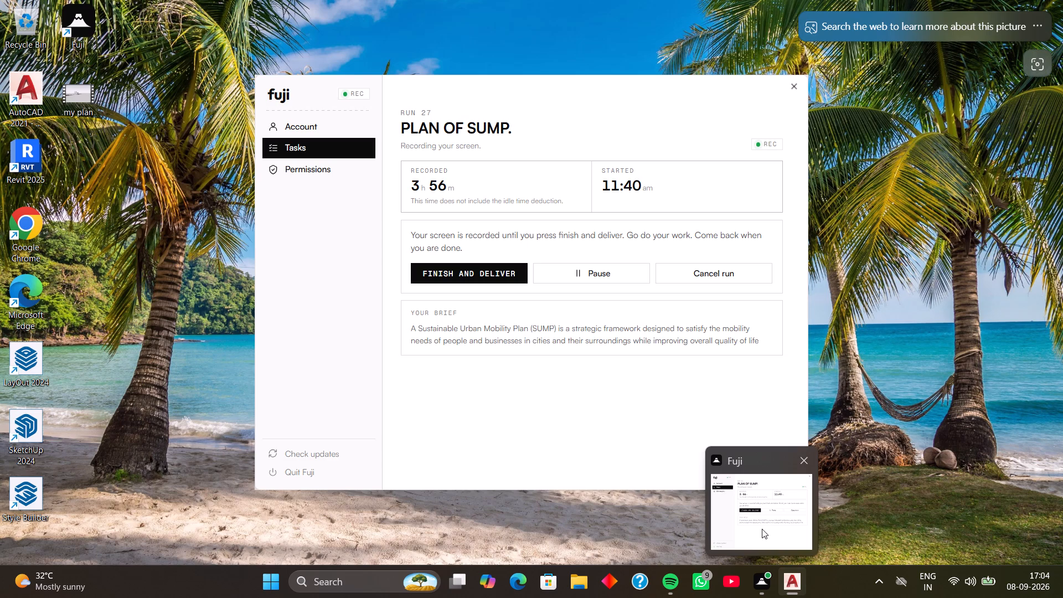
scroll(692, 257, "down", 3)
middle_click_drag(706, 292, 619, 291)
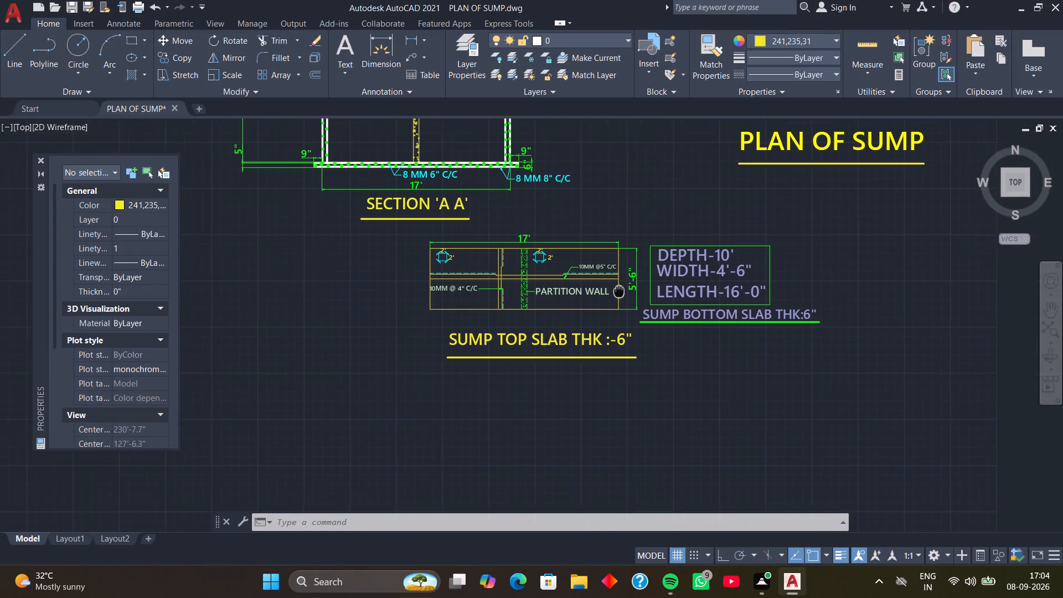
middle_click_drag(619, 291, 618, 292)
Review the Plan of Sump's outline, inlets and dimensions up close.
middle_click_drag(791, 274, 690, 298)
middle_click_drag(745, 244, 731, 355)
middle_click_drag(744, 272, 726, 338)
scroll(695, 285, "up", 1)
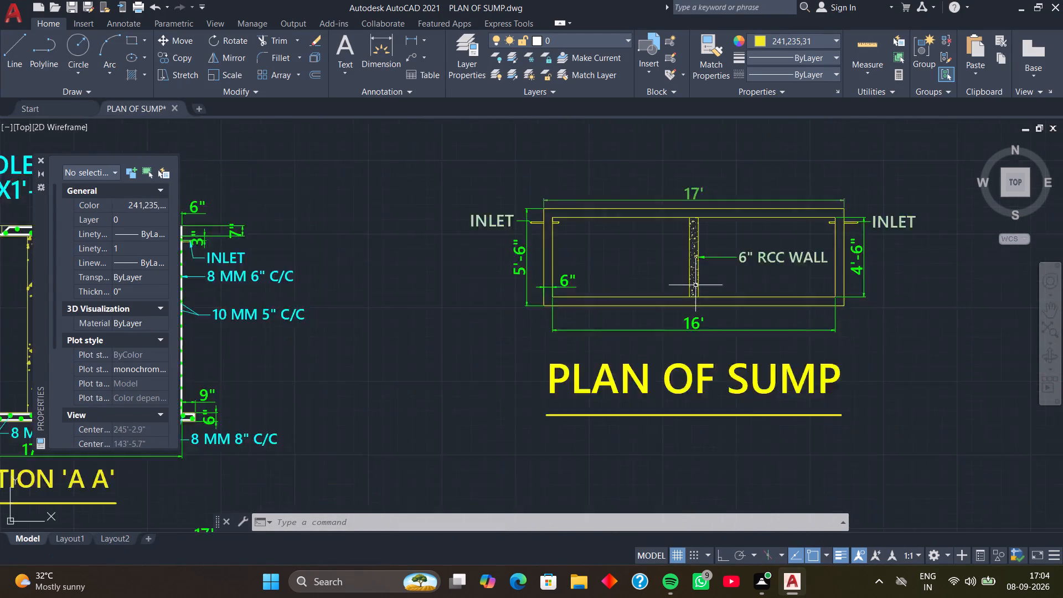
scroll(695, 285, "up", 2)
scroll(757, 265, "down", 3)
middle_click_drag(863, 246, 787, 291)
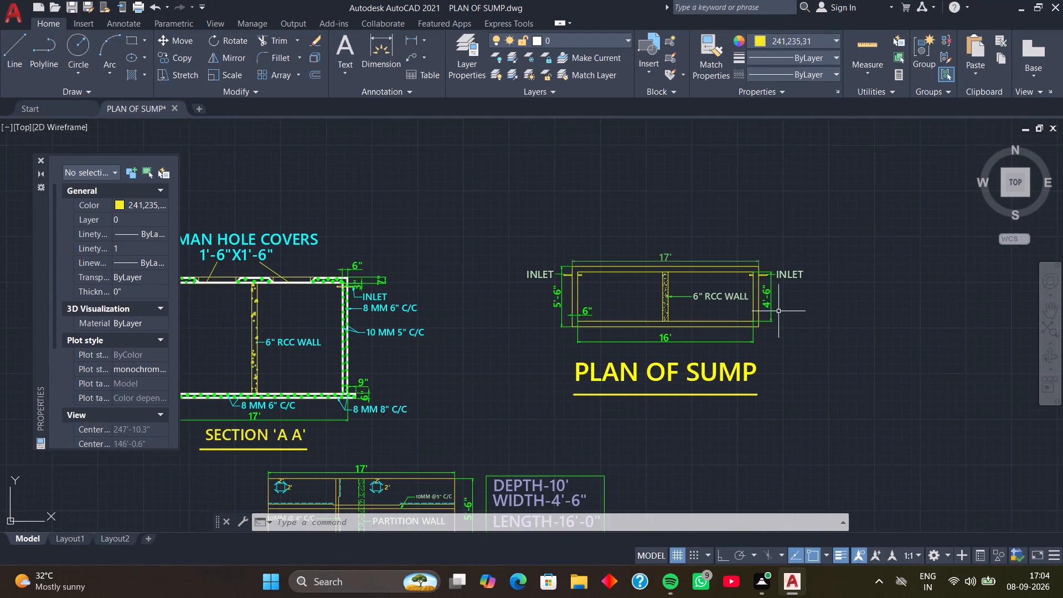
Review the overall arrangement of section A A, the Plan of Sump, the top slab and the depth, width and length note.
middle_click_drag(755, 358, 879, 229)
middle_click_drag(829, 328, 875, 301)
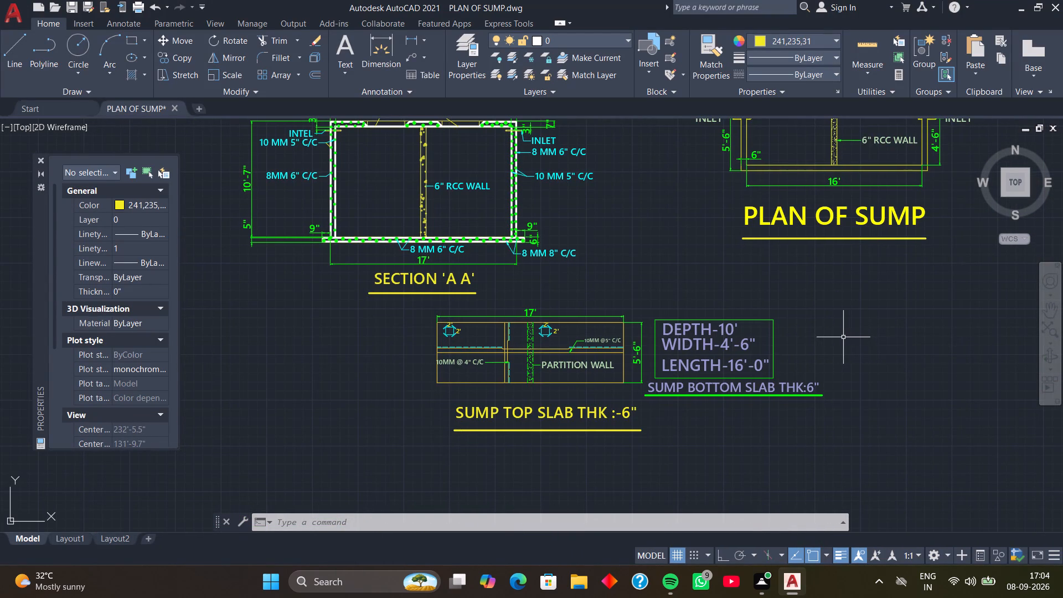
middle_click_drag(841, 337, 790, 329)
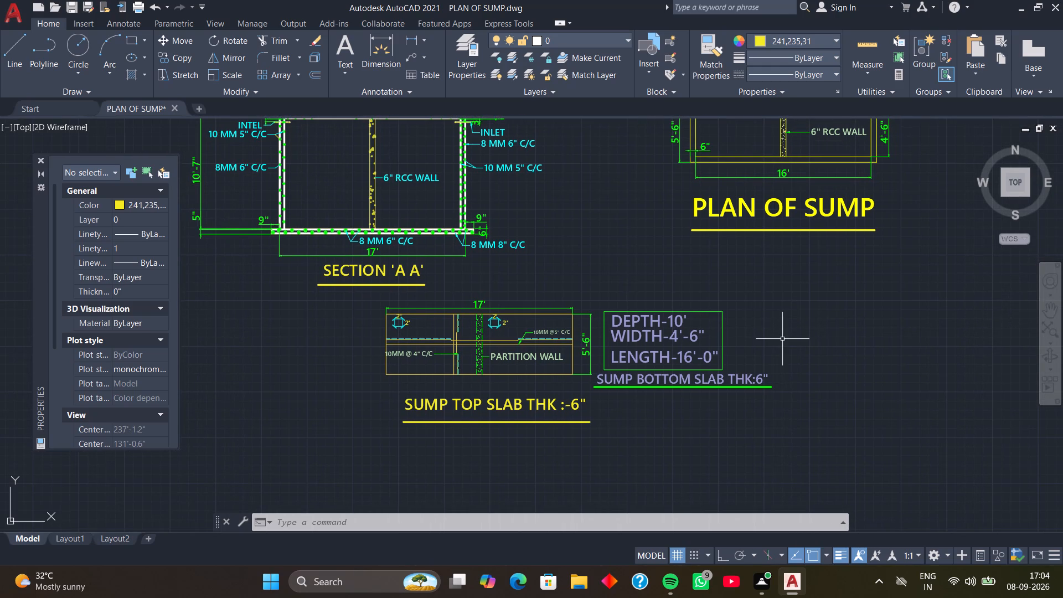
middle_click_drag(777, 333, 800, 374)
middle_click_drag(687, 290, 713, 317)
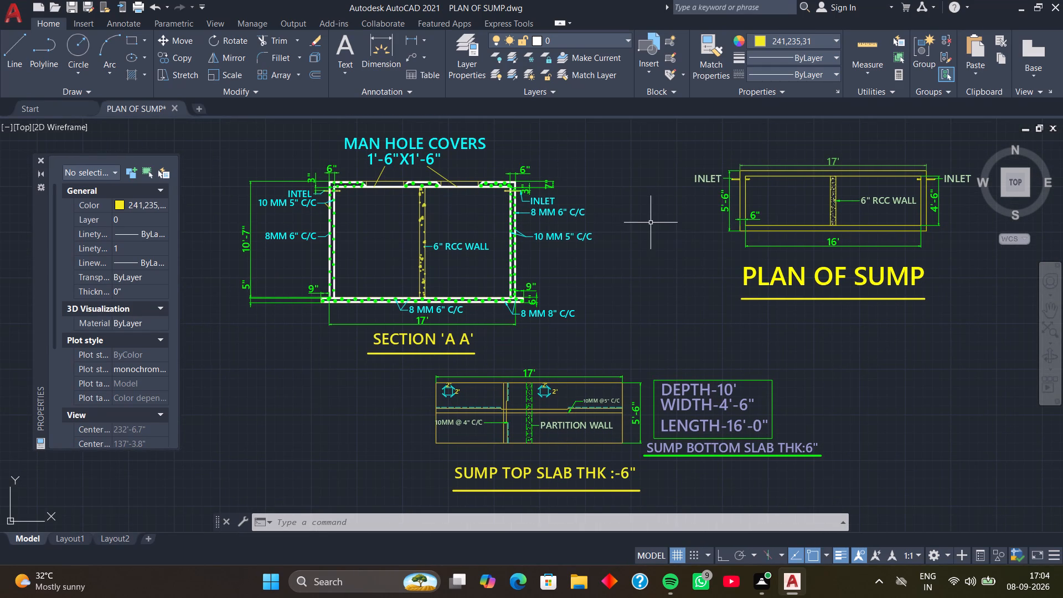
scroll(647, 220, "down", 1)
middle_click_drag(647, 220, 593, 262)
middle_click_drag(596, 283, 583, 254)
middle_click_drag(573, 285, 572, 263)
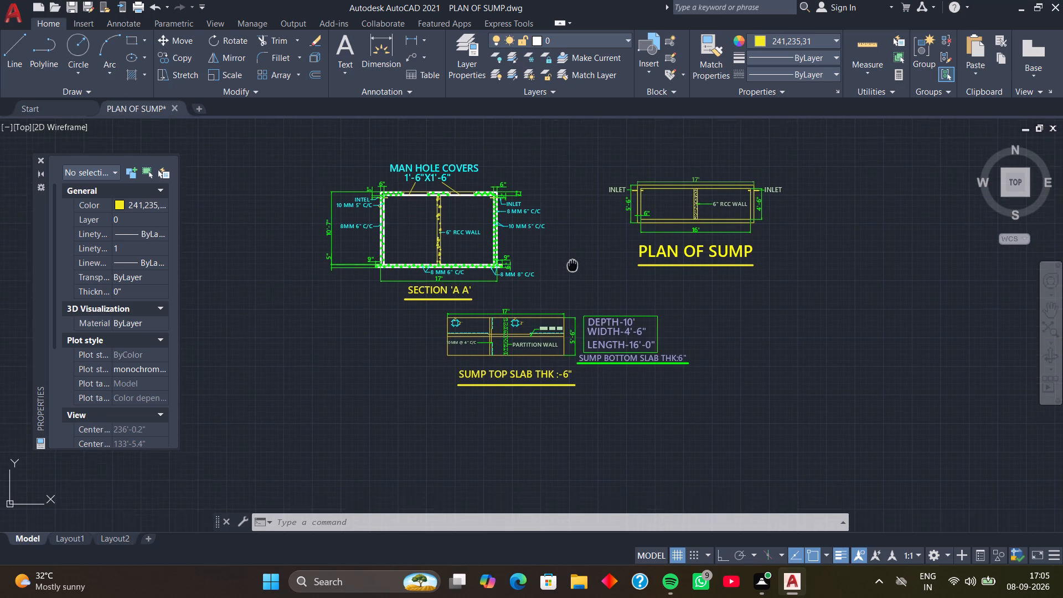
middle_click_drag(572, 263, 572, 256)
Examine section A A's base corner, bar labels, manhole cover leaders and top reinforcement.
scroll(536, 271, "up", 3)
middle_click_drag(454, 260, 534, 343)
scroll(508, 321, "up", 3)
scroll(386, 338, "down", 2)
middle_click_drag(386, 338, 445, 347)
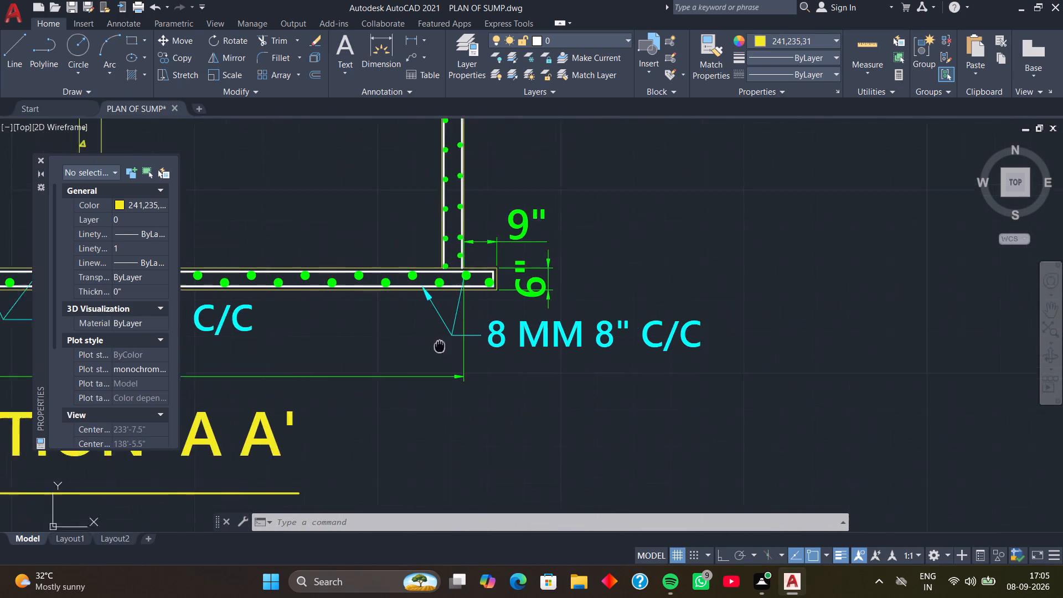
middle_click_drag(445, 347, 551, 367)
middle_click_drag(447, 362, 615, 385)
scroll(554, 377, "down", 2)
middle_click_drag(548, 313, 536, 322)
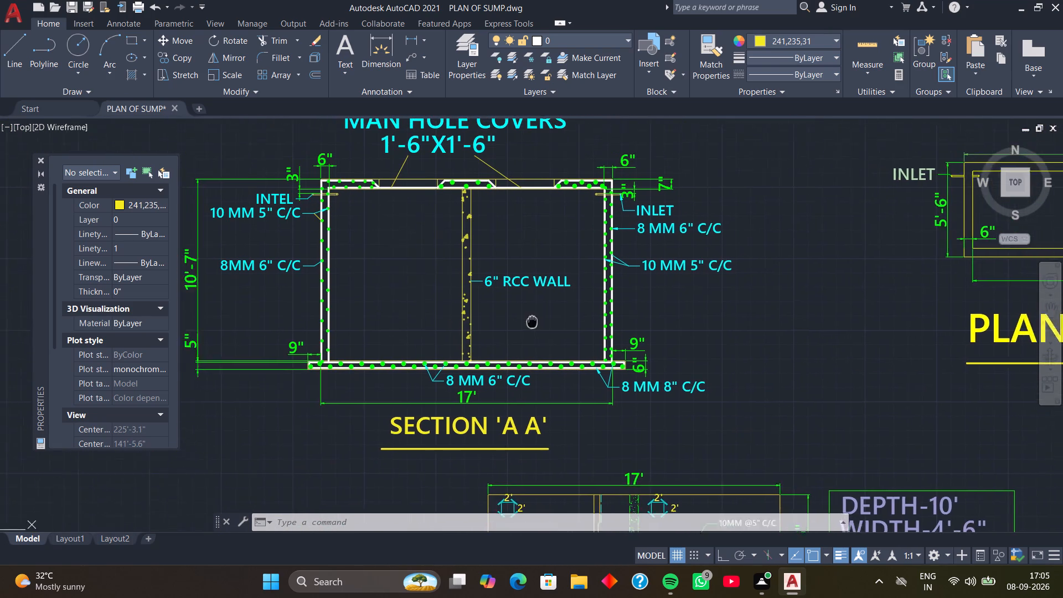
middle_click_drag(536, 322, 590, 325)
scroll(474, 297, "down", 1)
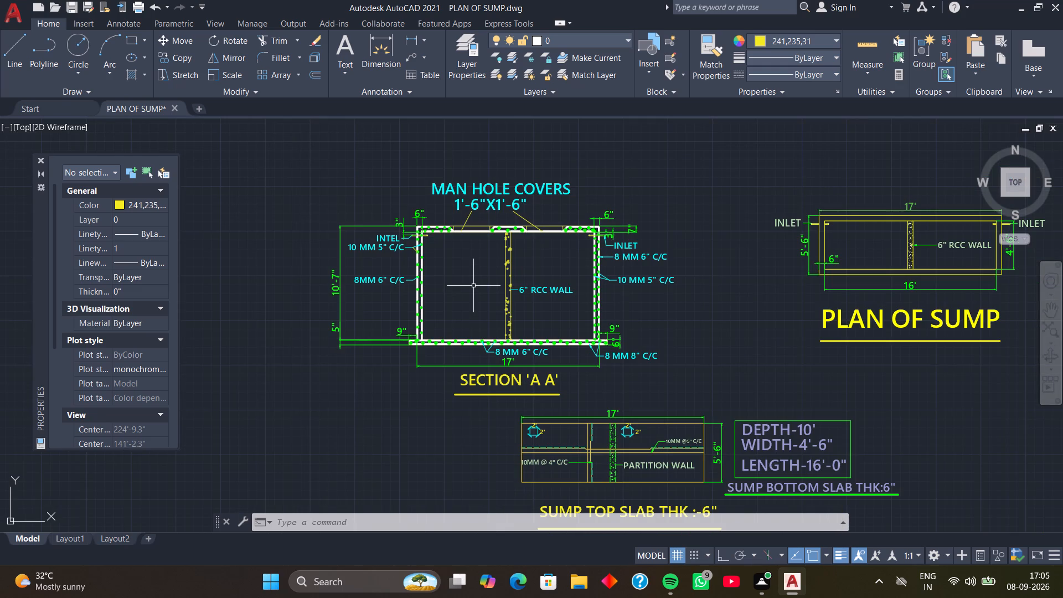
scroll(476, 266, "up", 3)
middle_click_drag(457, 235, 440, 400)
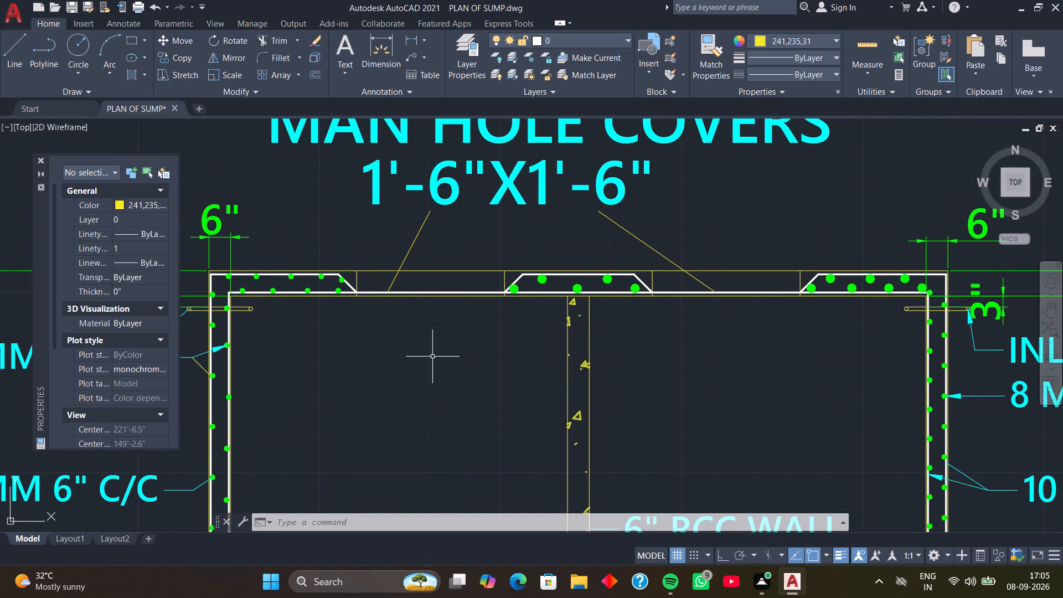
Examine the Plan of Sump's title, underline and 16' dimension.
scroll(460, 354, "down", 2)
middle_click_drag(568, 403, 432, 348)
middle_click_drag(771, 398, 625, 383)
scroll(705, 350, "down", 1)
middle_click_drag(819, 363, 712, 351)
scroll(709, 365, "up", 3)
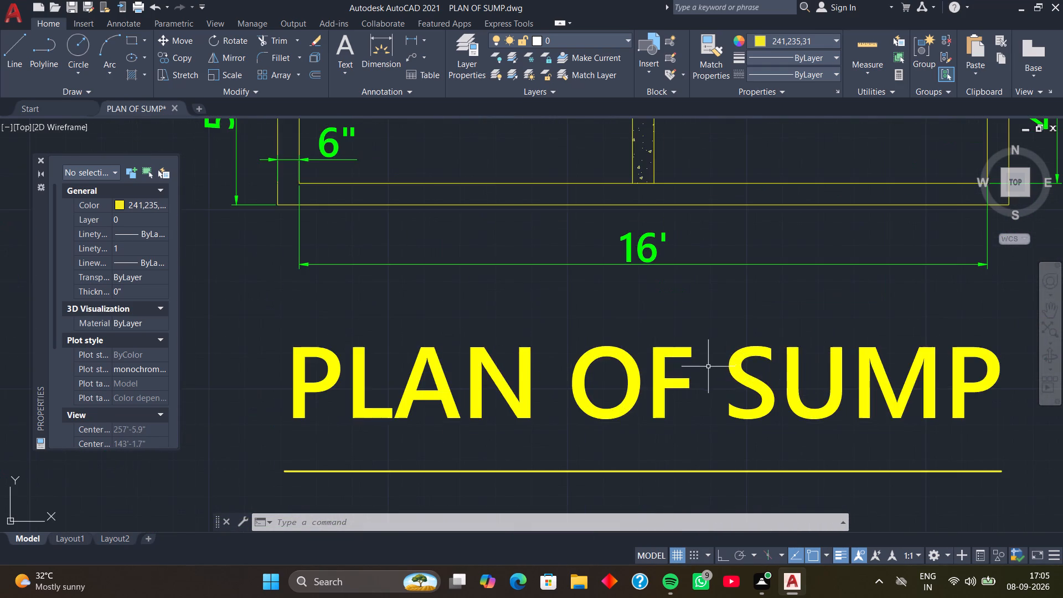
scroll(681, 379, "down", 3)
Review the top slab drawing, the depth, width and length note, and section A A's labels for final legibility and arrangement.
middle_click_drag(675, 414, 730, 274)
middle_click_drag(696, 375, 785, 312)
scroll(699, 324, "up", 2)
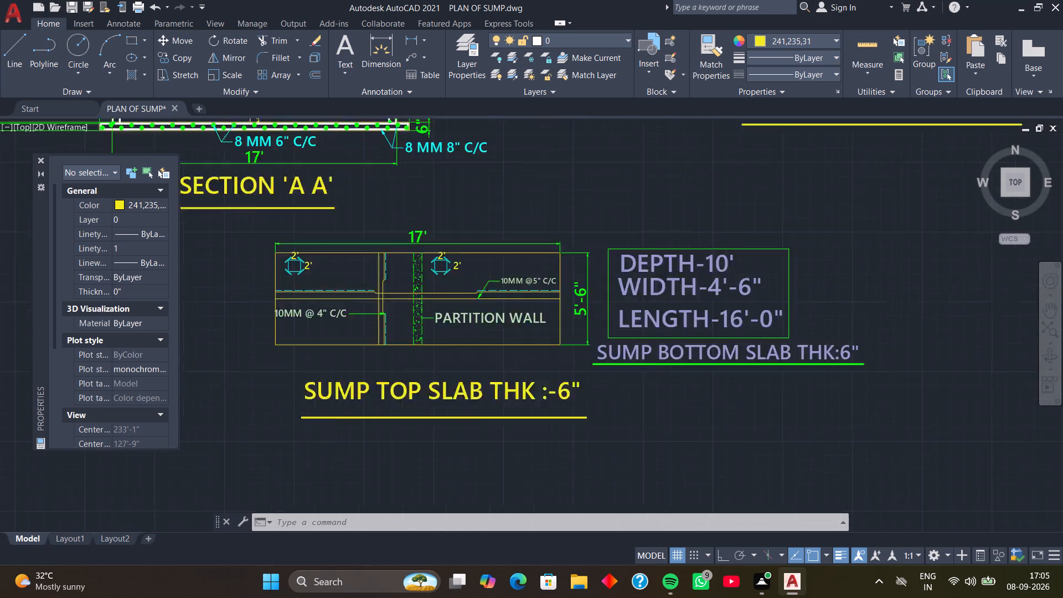
scroll(699, 324, "up", 1)
scroll(699, 324, "down", 3)
middle_click_drag(669, 387, 753, 377)
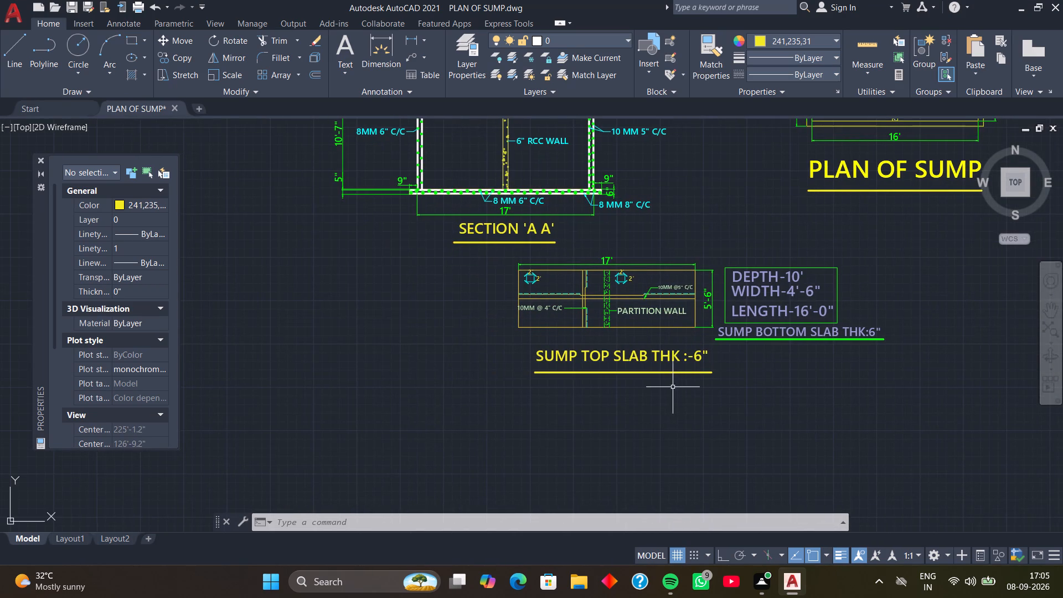
middle_click_drag(672, 386, 689, 415)
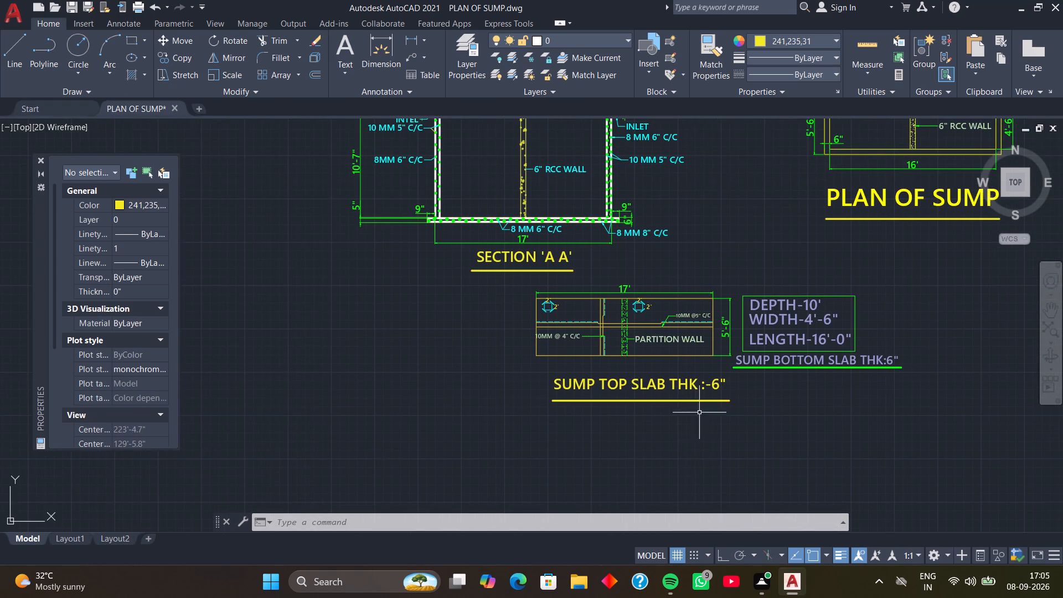
scroll(658, 421, "down", 1)
middle_click_drag(657, 435, 622, 467)
middle_click_drag(680, 321, 687, 345)
scroll(618, 292, "up", 3)
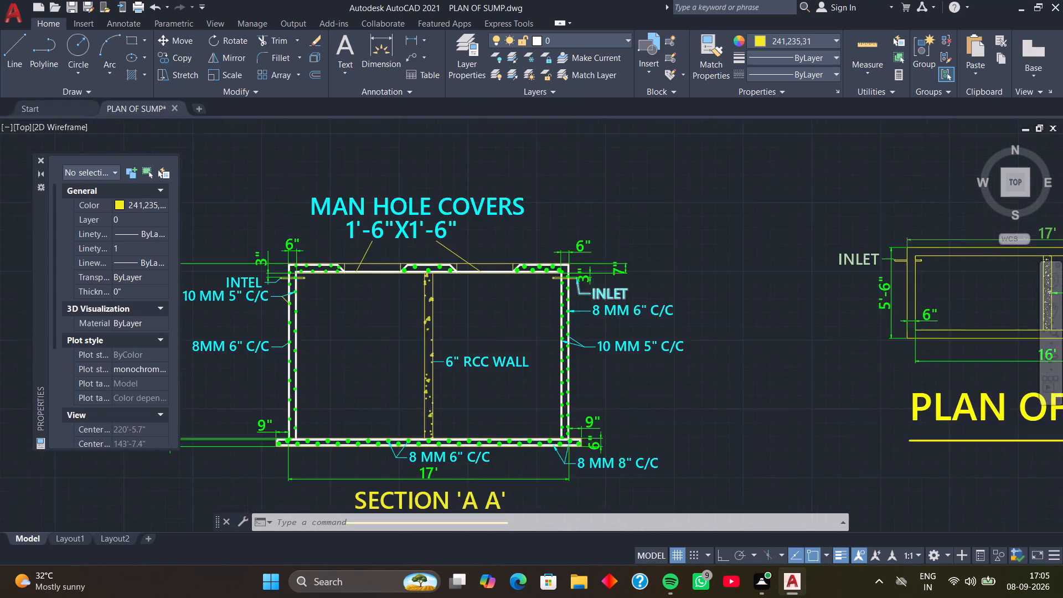
Review the overall arrangement of section A A, the Plan of Sump and the top slab drawing, including section A A's labels.
scroll(577, 291, "down", 3)
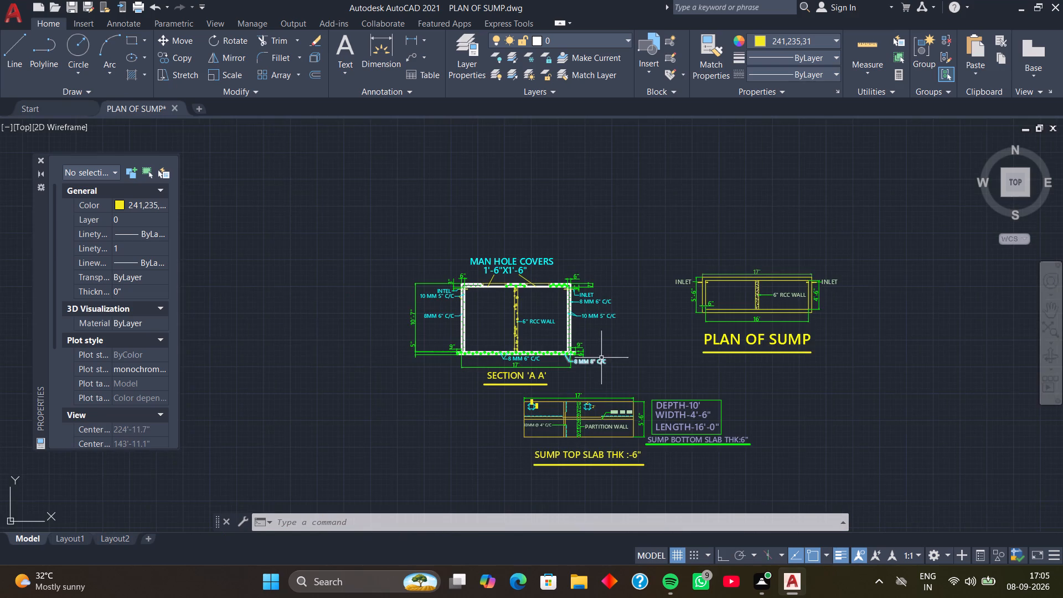
middle_click_drag(601, 358, 590, 324)
scroll(582, 353, "up", 3)
scroll(603, 333, "down", 2)
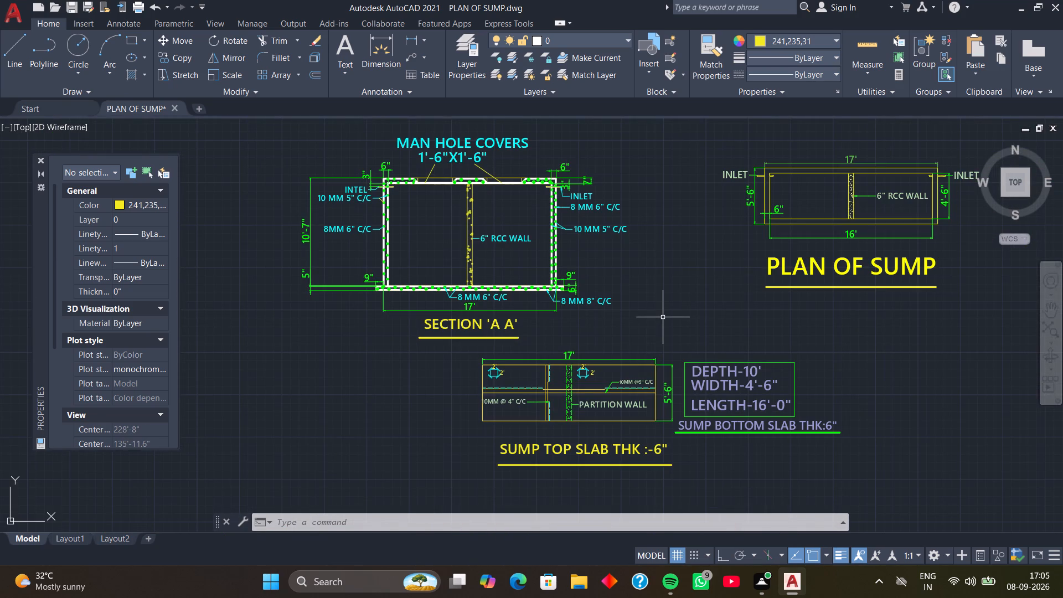
scroll(663, 317, "down", 2)
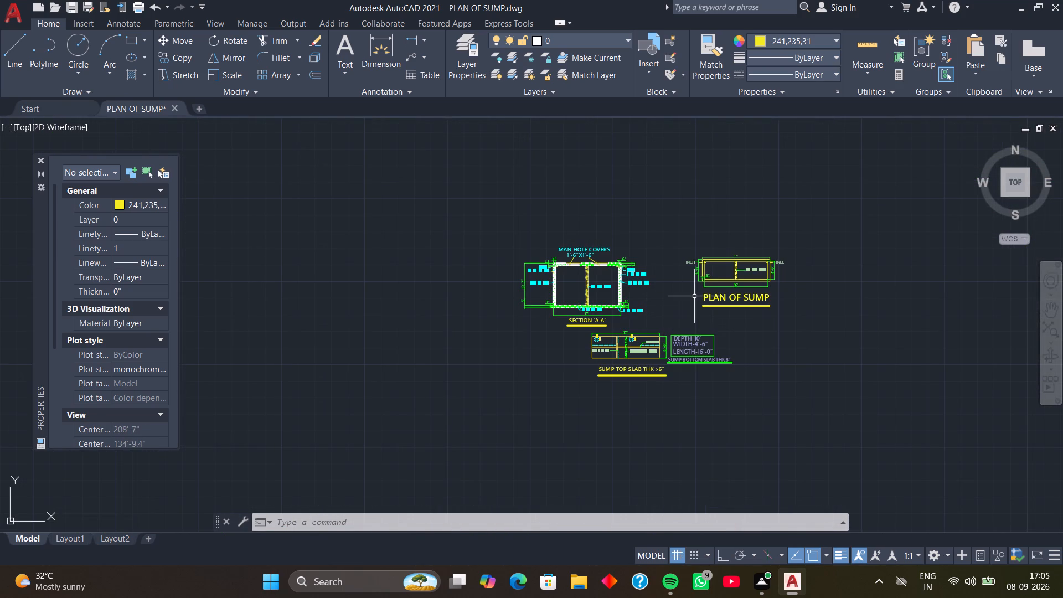
scroll(641, 281, "up", 3)
middle_click_drag(593, 293, 721, 362)
scroll(708, 359, "up", 2)
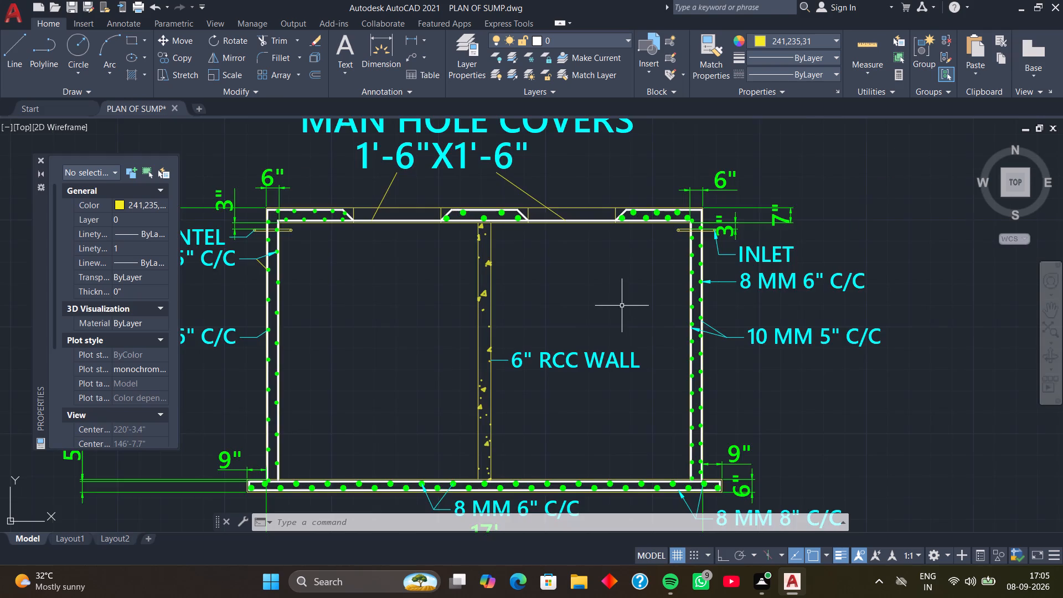
scroll(622, 306, "up", 1)
scroll(616, 293, "down", 3)
middle_click_drag(603, 260, 786, 355)
middle_click_drag(632, 375, 695, 279)
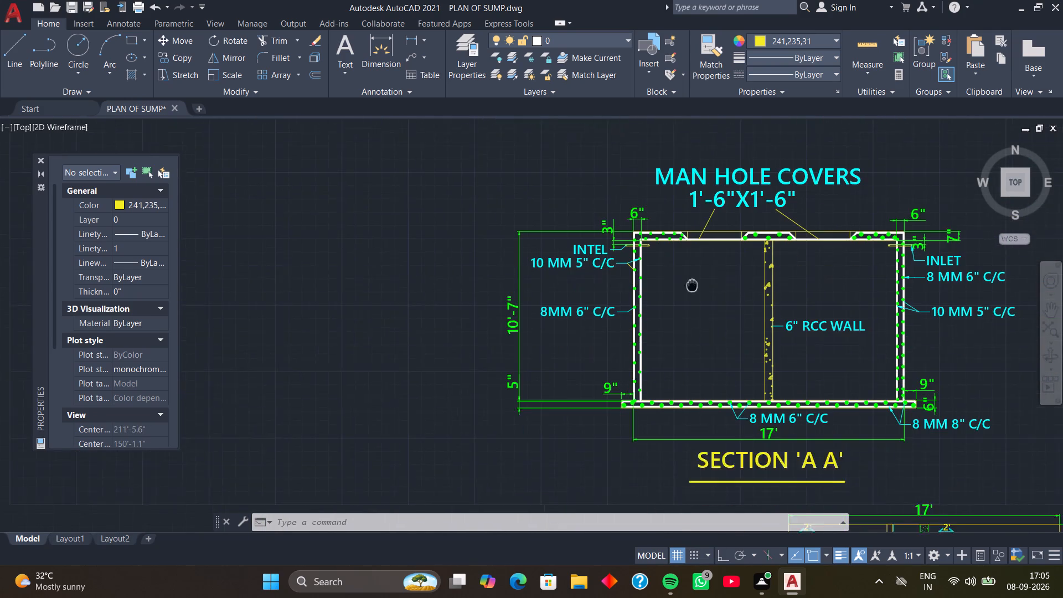
middle_click_drag(695, 279, 699, 270)
scroll(718, 272, "down", 1)
middle_click_drag(715, 274, 675, 249)
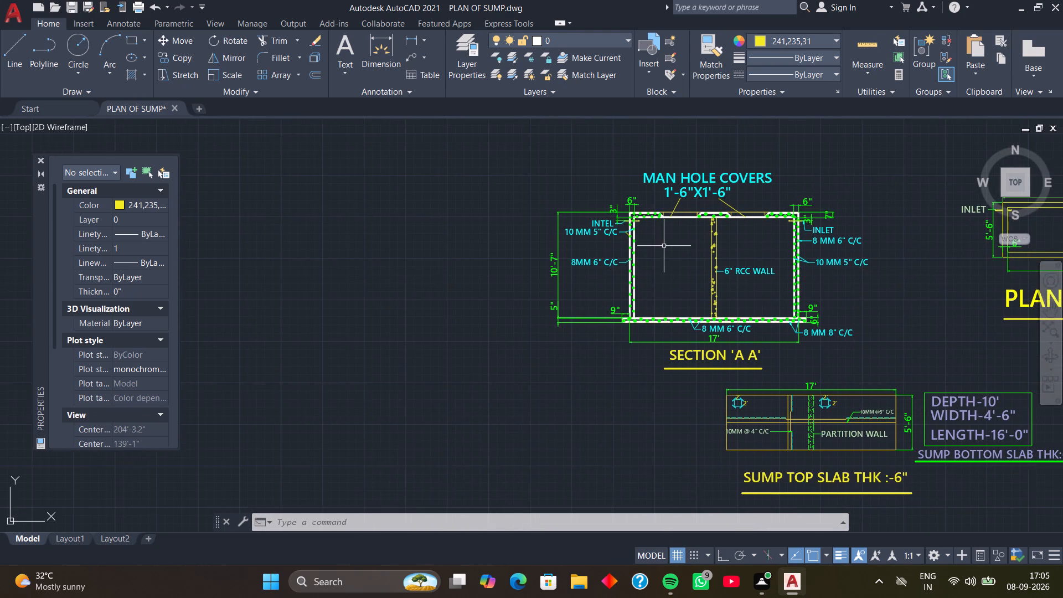
middle_click_drag(653, 244, 628, 220)
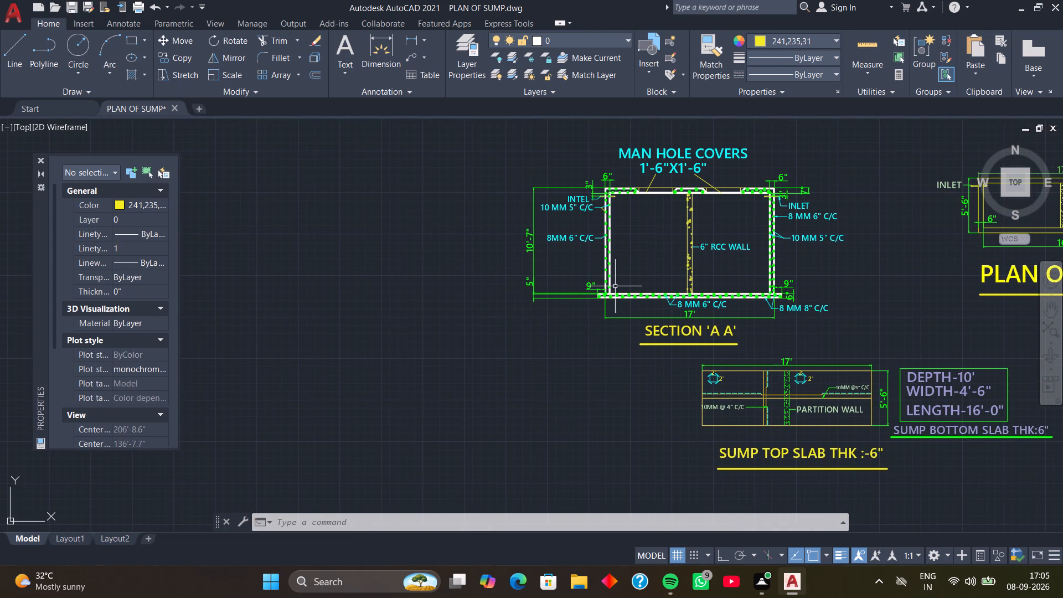
scroll(649, 251, "down", 1)
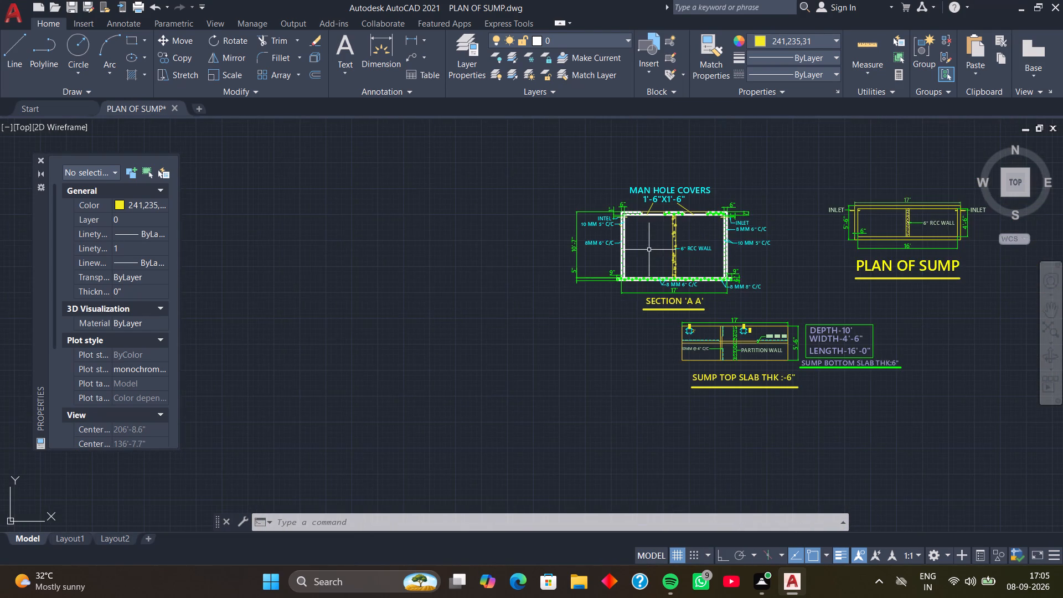
middle_click_drag(649, 250, 597, 239)
middle_click_drag(756, 230, 669, 231)
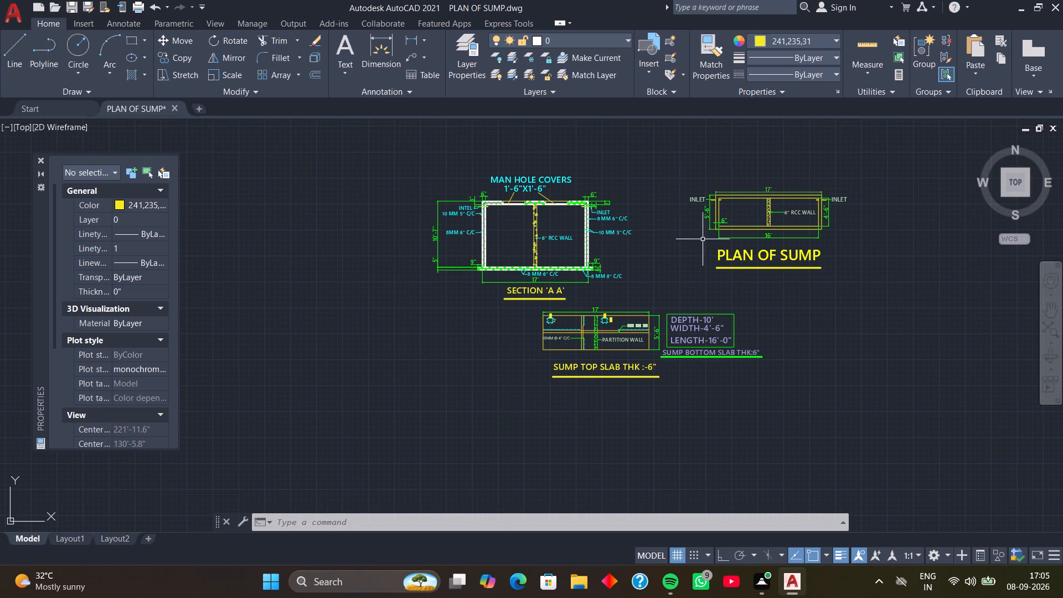
Examine the Plan of Sump's dimensions, inlet labels and title, and its placement beside section A A.
scroll(726, 224, "up", 4)
scroll(737, 194, "down", 2)
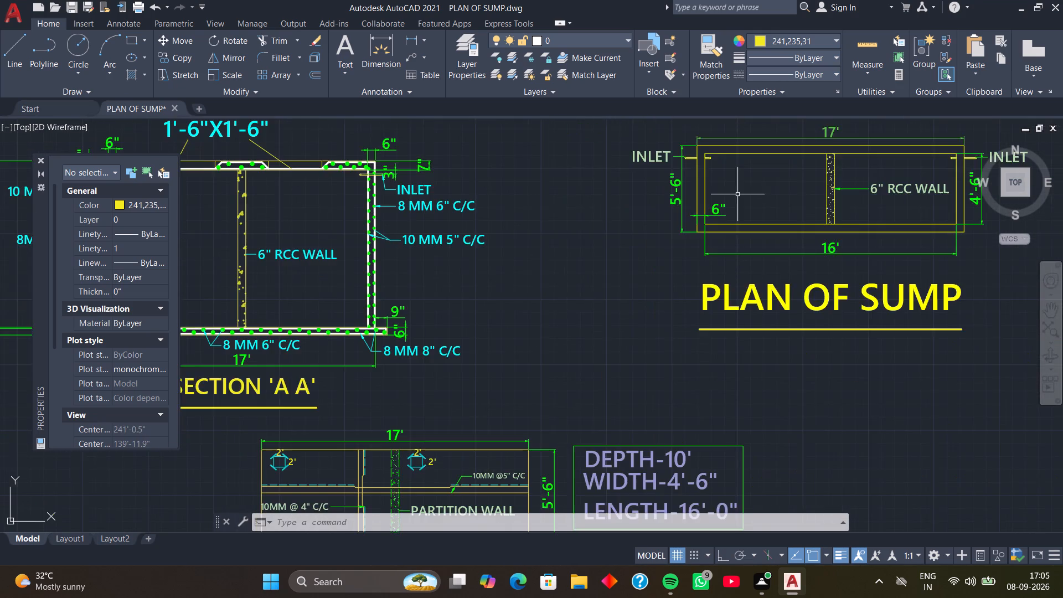
middle_click_drag(737, 194, 695, 277)
scroll(699, 290, "down", 1)
middle_click_drag(639, 338, 717, 280)
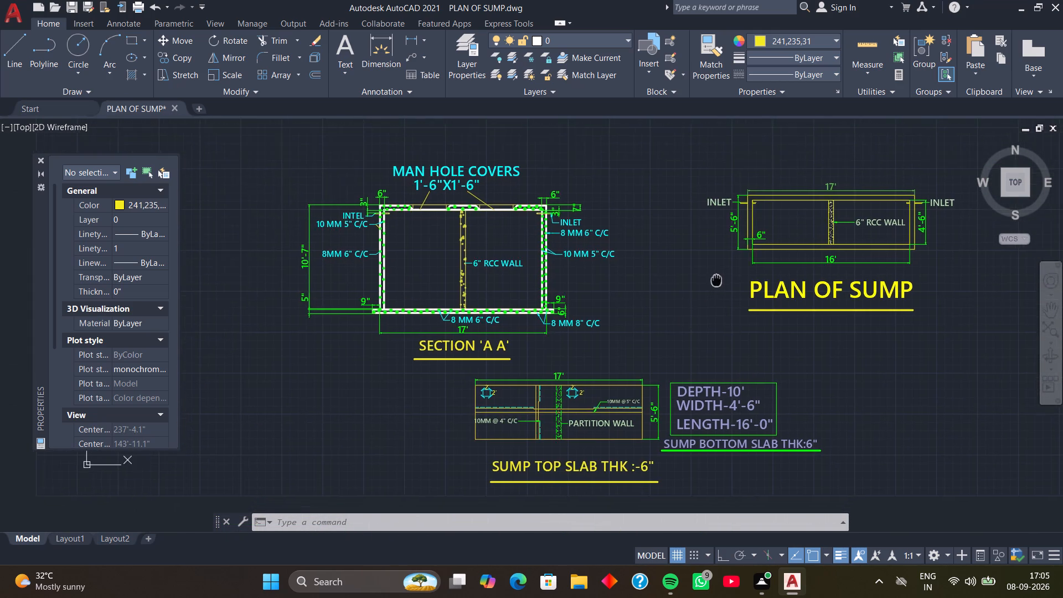
middle_click_drag(717, 280, 718, 279)
Examine section A A's manhole cover leaders, top reinforcement and the INTEL and 10 MM 5" C/C labels.
middle_click_drag(593, 273, 714, 313)
scroll(591, 235, "up", 5)
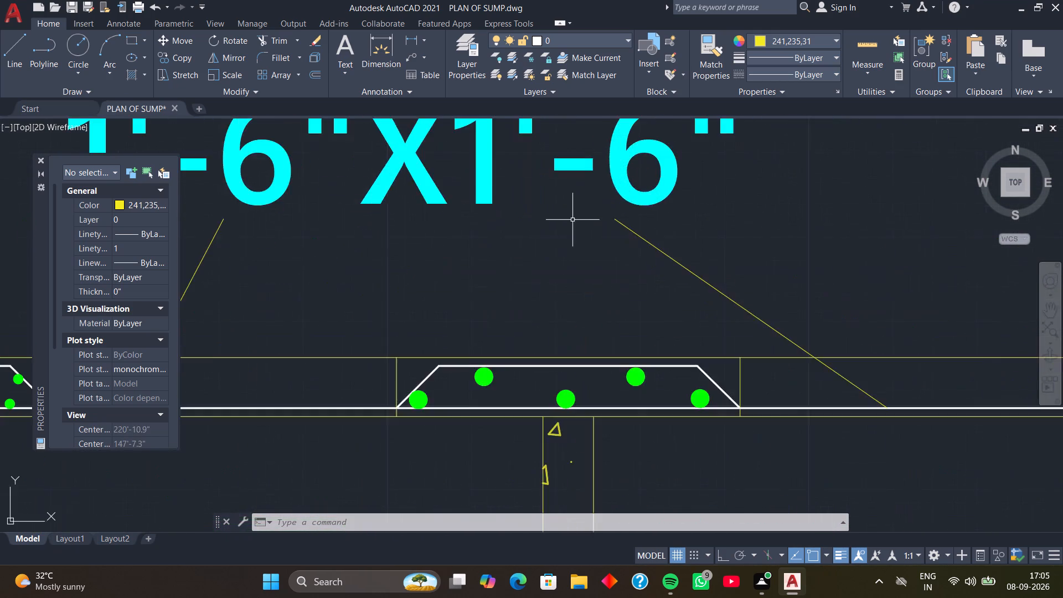
scroll(568, 216, "down", 4)
middle_click_drag(581, 367, 648, 227)
middle_click_drag(500, 253, 677, 287)
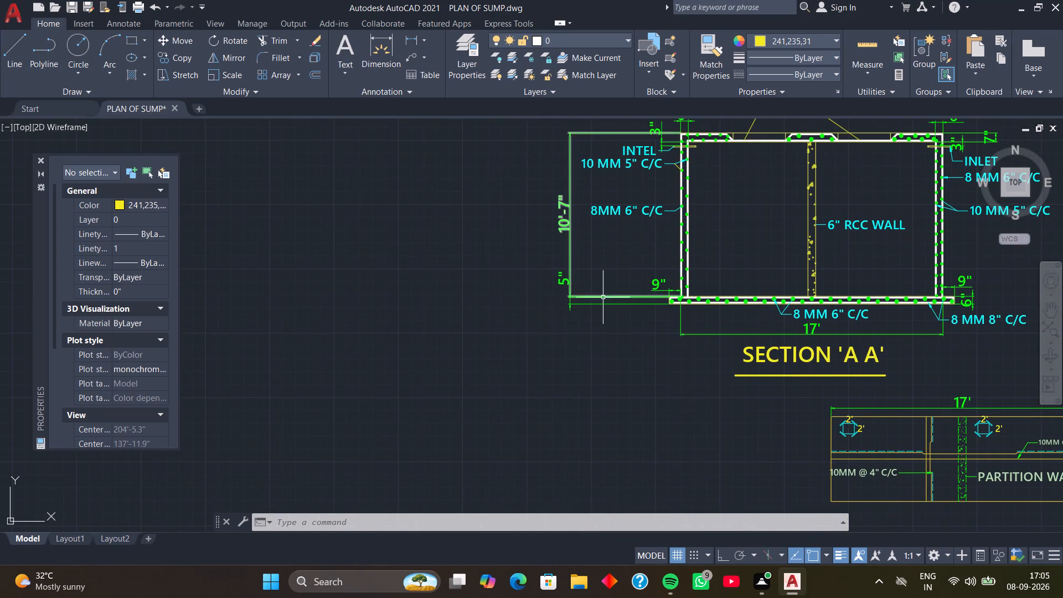
middle_click_drag(646, 213, 609, 312)
scroll(632, 235, "up", 3)
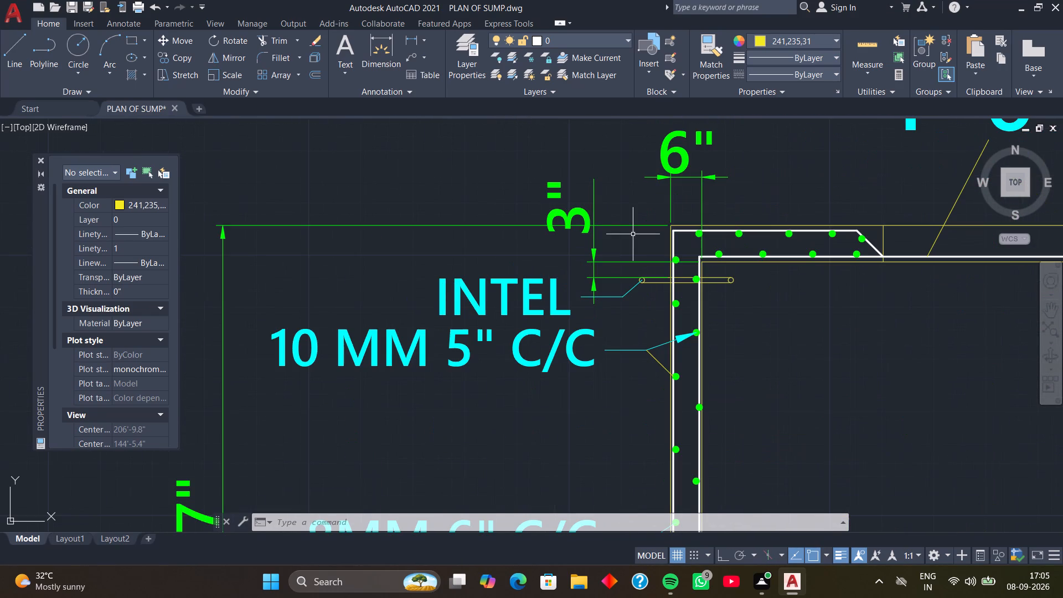
scroll(633, 234, "down", 2)
scroll(657, 214, "up", 2)
scroll(657, 214, "down", 3)
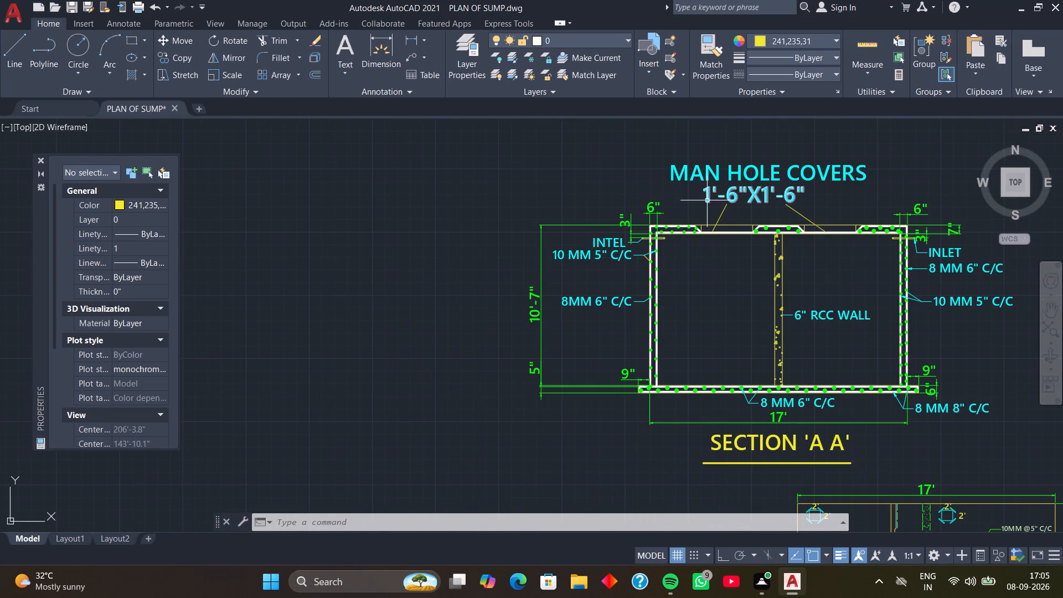
scroll(710, 192, "up", 1)
scroll(730, 326, "down", 2)
Examine the top slab drawing and the depth, width and length note beside it.
middle_click_drag(754, 415, 643, 209)
middle_click_drag(757, 305, 720, 305)
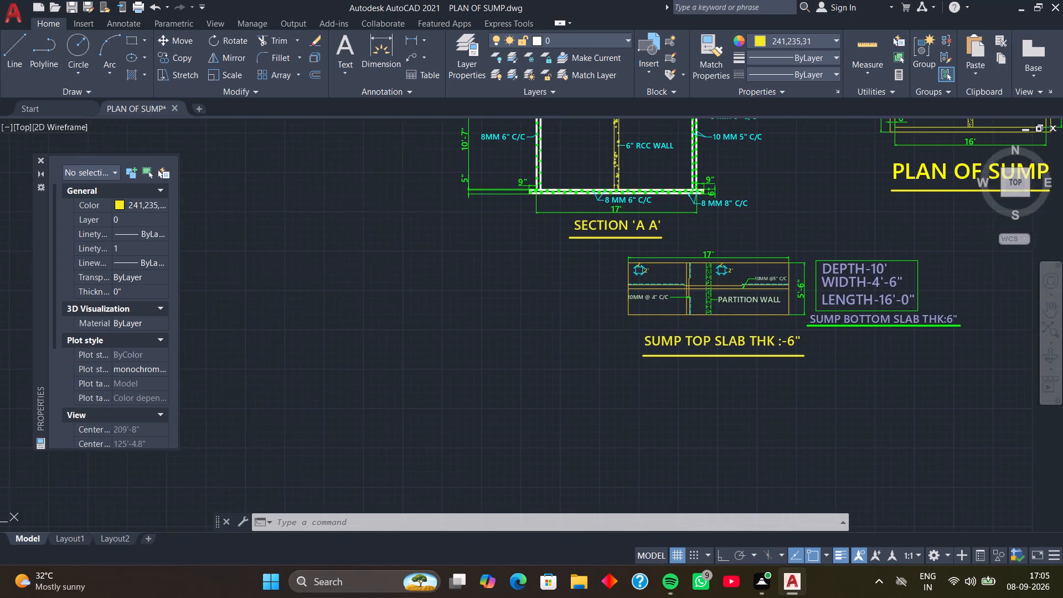
scroll(621, 297, "up", 4)
scroll(726, 315, "down", 4)
middle_click_drag(830, 285, 636, 238)
scroll(730, 257, "up", 3)
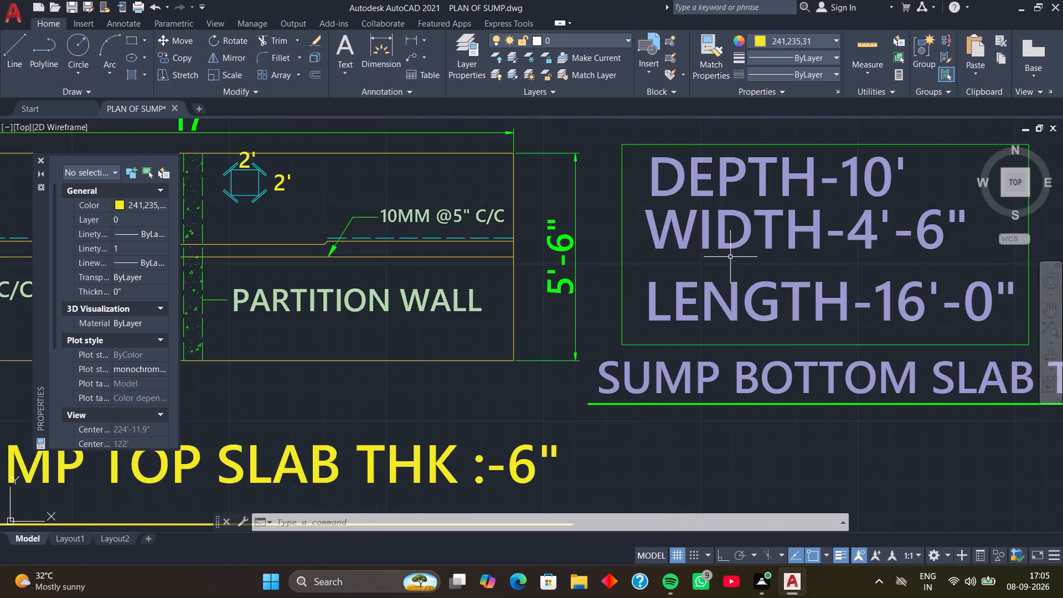
scroll(730, 257, "down", 4)
middle_click_drag(720, 304, 653, 343)
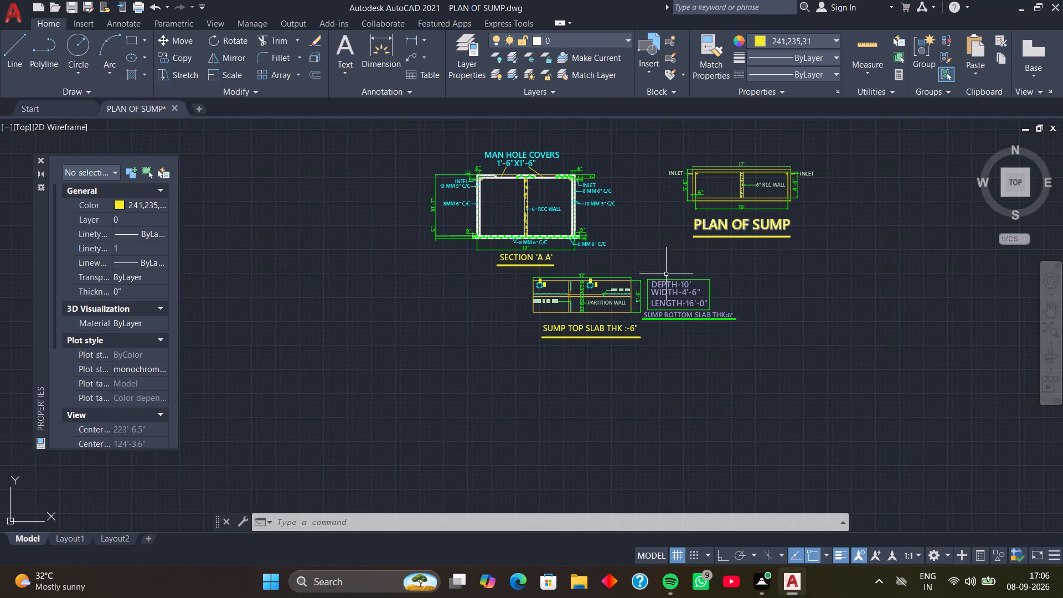
middle_click_drag(661, 239, 639, 313)
scroll(685, 275, "up", 2)
scroll(606, 303, "down", 1)
middle_click_drag(596, 316, 689, 235)
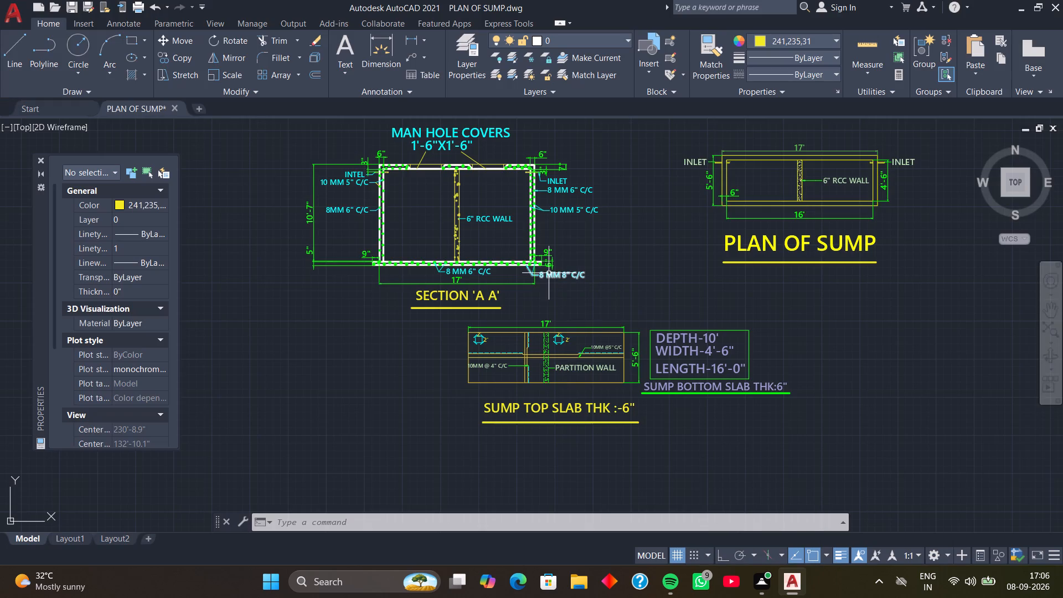
Review section A A's labels and dimensions and its spacing from the top slab drawing and the Plan of Sump.
scroll(576, 259, "down", 2)
middle_click_drag(577, 258, 548, 316)
scroll(479, 290, "up", 3)
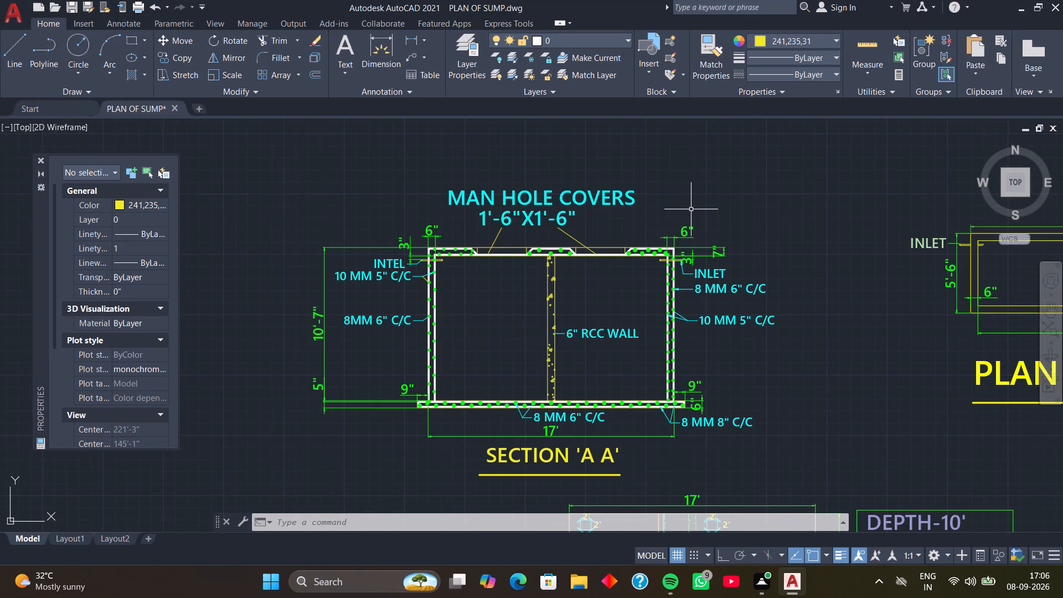
scroll(691, 209, "down", 2)
middle_click_drag(688, 209, 606, 202)
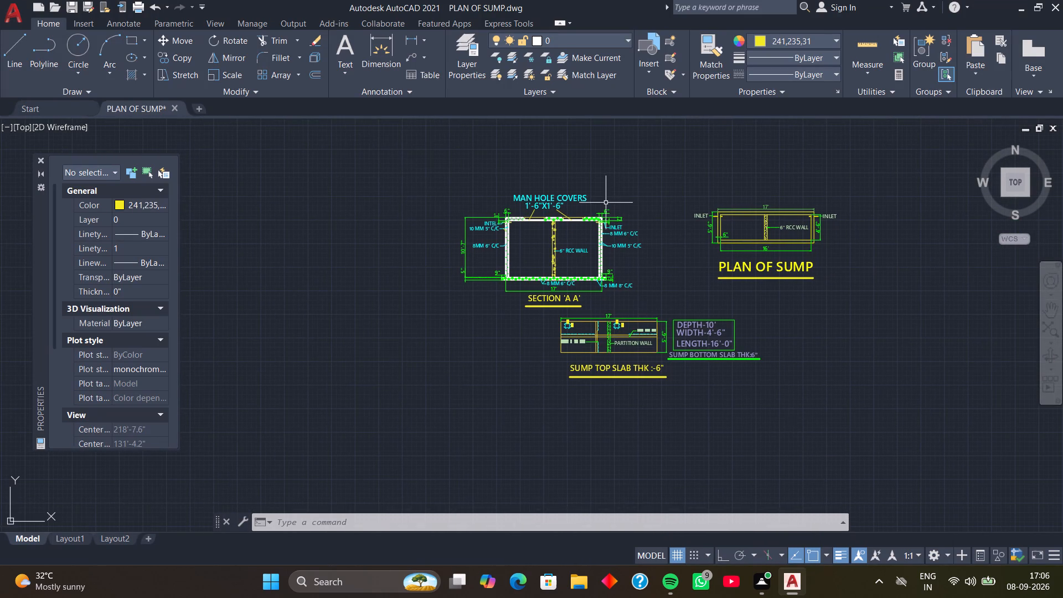
middle_click_drag(663, 324, 649, 320)
scroll(680, 285, "up", 2)
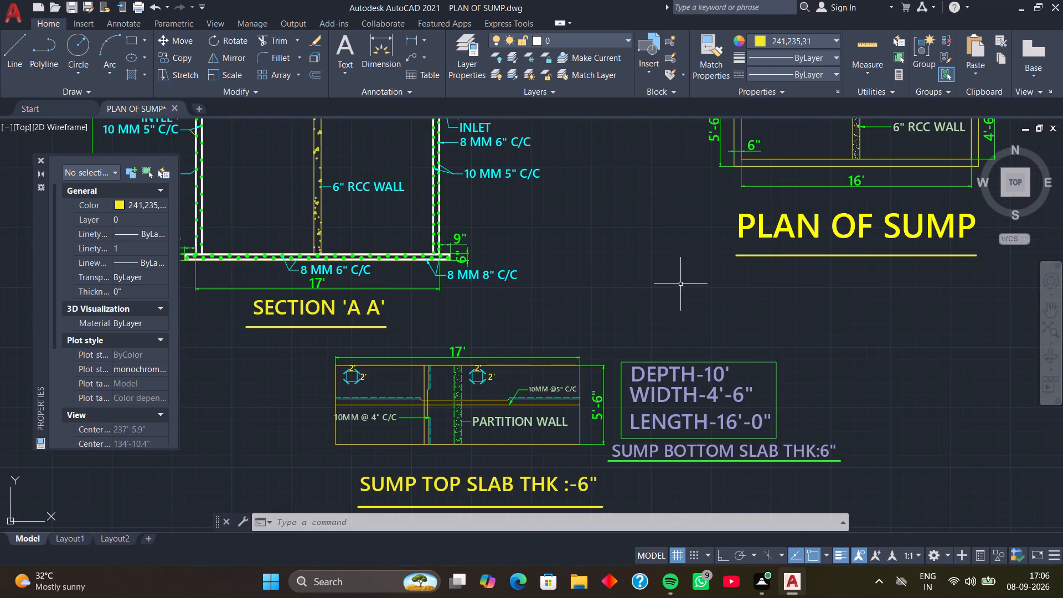
scroll(669, 272, "down", 1)
middle_click_drag(627, 254, 723, 311)
scroll(572, 238, "up", 2)
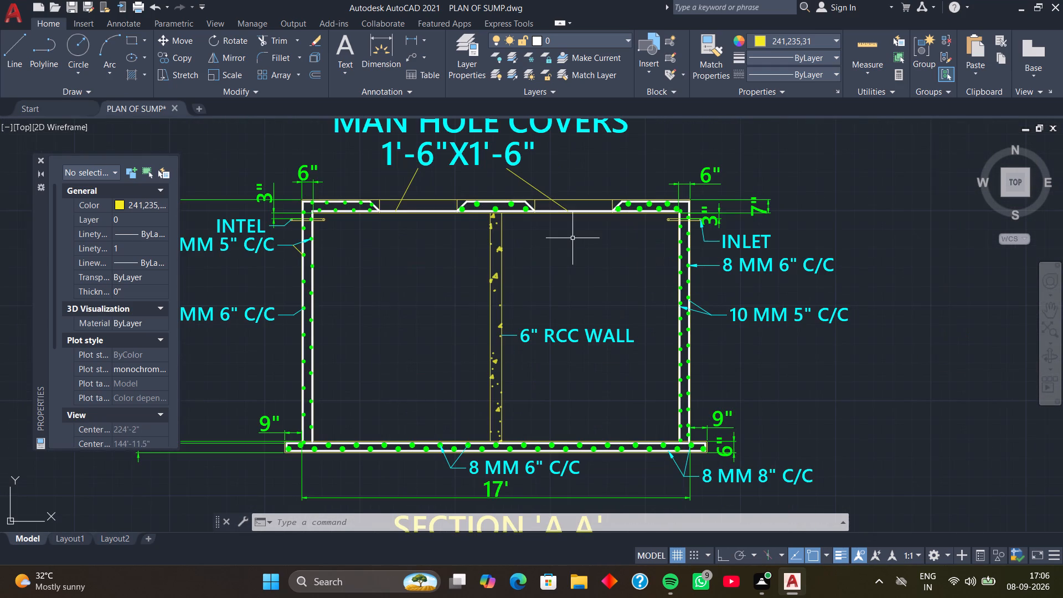
scroll(417, 239, "down", 2)
scroll(466, 261, "up", 2)
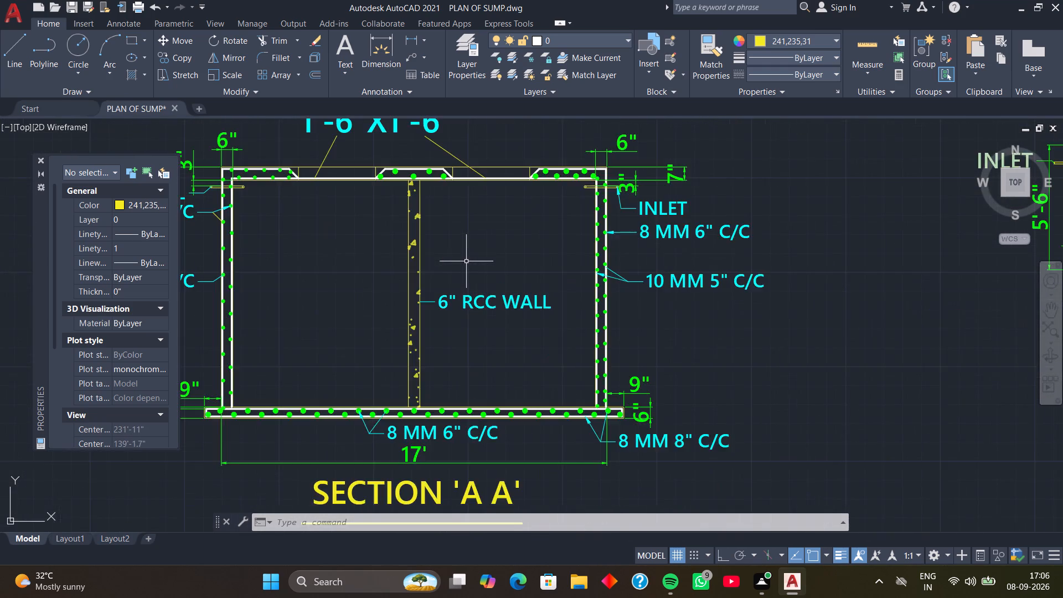
Examine section A A's base corner with the 8 MM 8" C/C label, and the overall drawing arrangement.
scroll(466, 261, "down", 3)
middle_click_drag(549, 300, 516, 289)
scroll(469, 285, "up", 3)
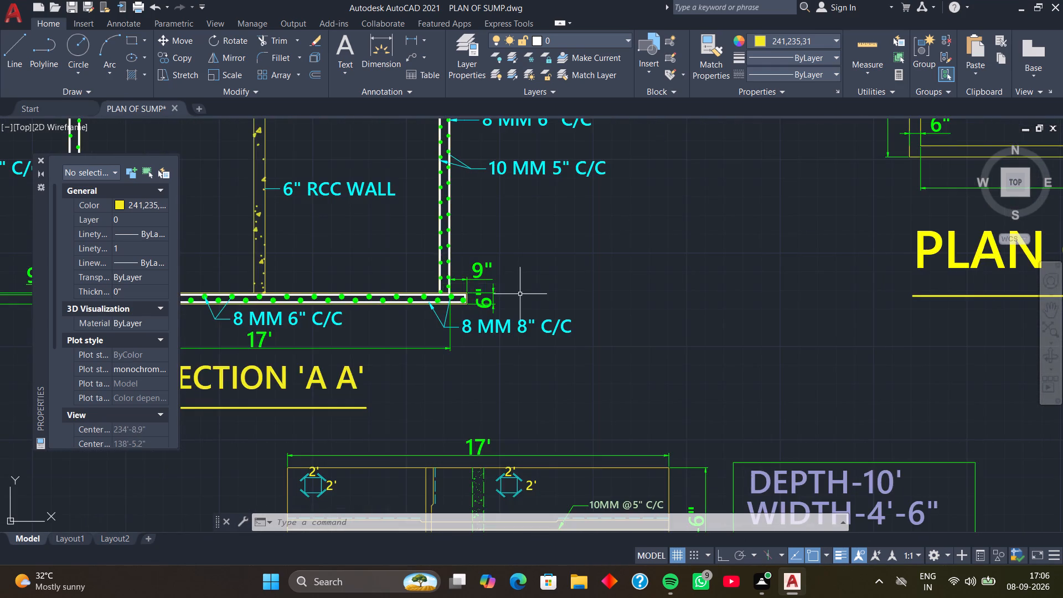
scroll(493, 305, "up", 3)
scroll(494, 301, "down", 3)
middle_click_drag(576, 297, 566, 298)
scroll(566, 298, "down", 2)
middle_click_drag(648, 277, 609, 277)
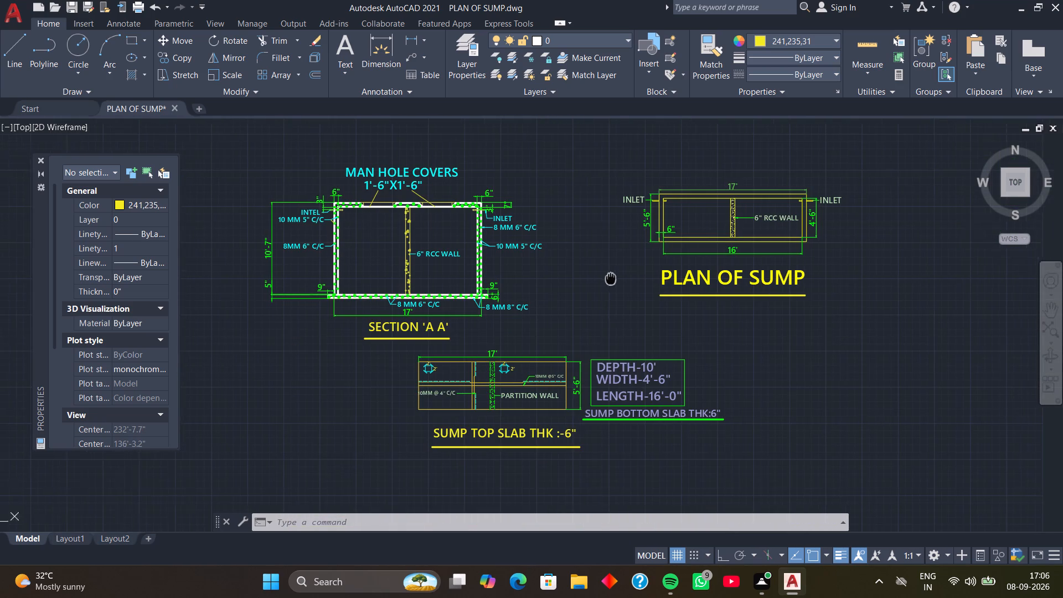
middle_click_drag(609, 277, 605, 277)
middle_click_drag(603, 283, 591, 312)
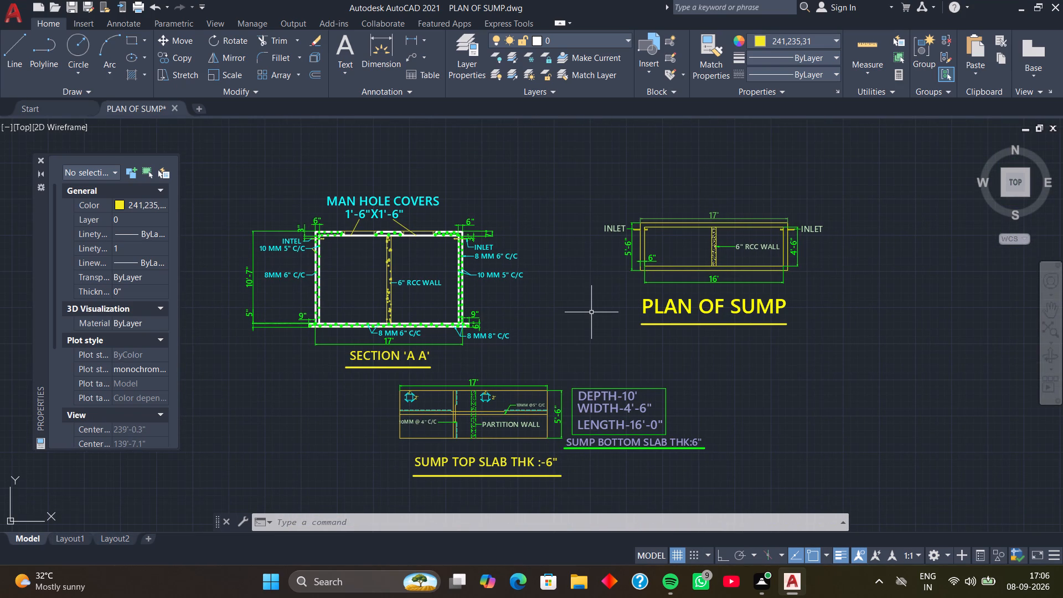
Examine the Plan of Sump's dimensions, INLET labels and 6" RCC WALL label.
scroll(595, 246, "up", 2)
scroll(595, 246, "down", 1)
middle_click_drag(594, 246, 496, 291)
scroll(709, 267, "up", 2)
middle_click_drag(662, 209, 658, 248)
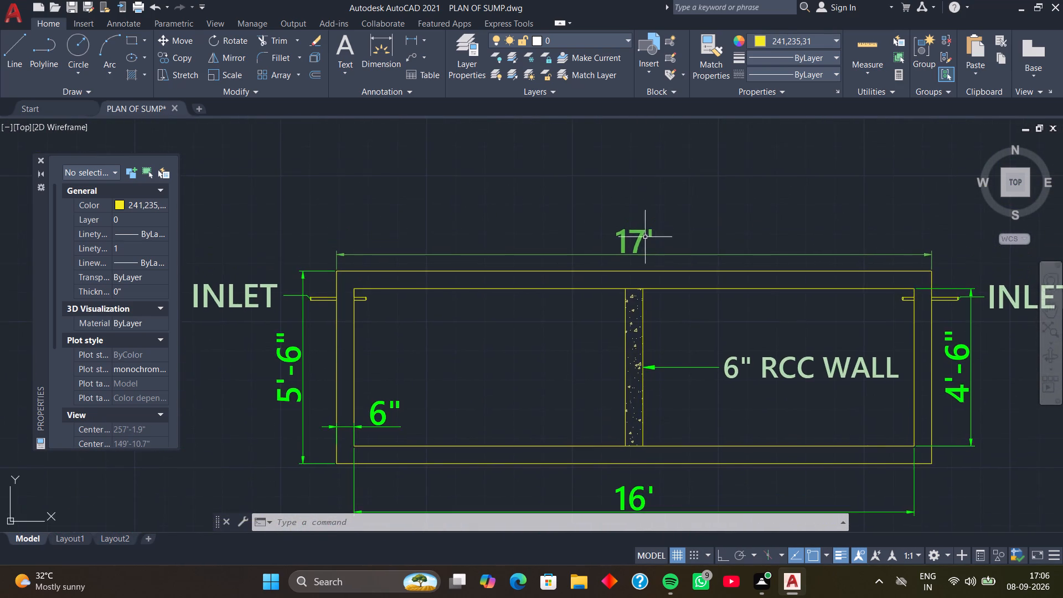
scroll(644, 236, "up", 3)
scroll(644, 236, "down", 4)
scroll(696, 254, "down", 1)
middle_click_drag(834, 279, 806, 267)
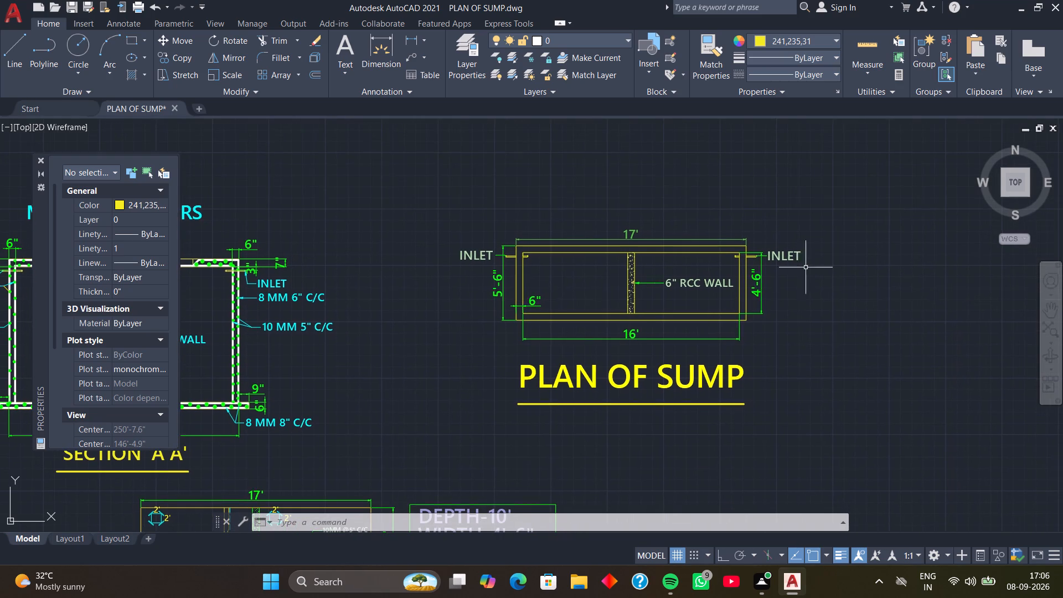
scroll(543, 314, "down", 2)
Review section A A, the top slab drawing and the depth, width and length note for legibility and alignment.
middle_click_drag(525, 322, 708, 299)
scroll(535, 264, "up", 3)
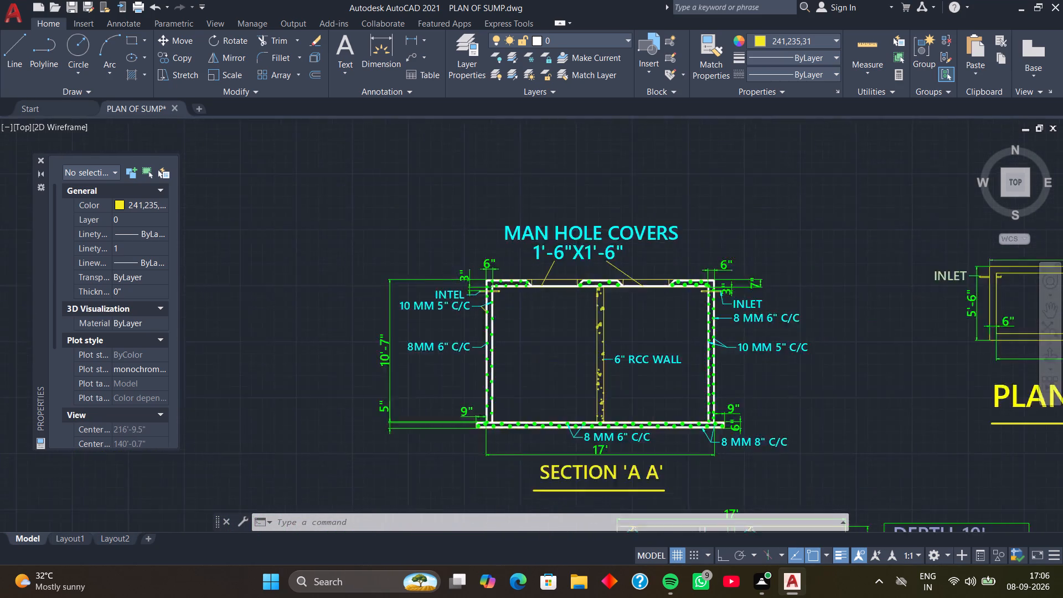
scroll(513, 275, "down", 2)
middle_click_drag(528, 328, 611, 271)
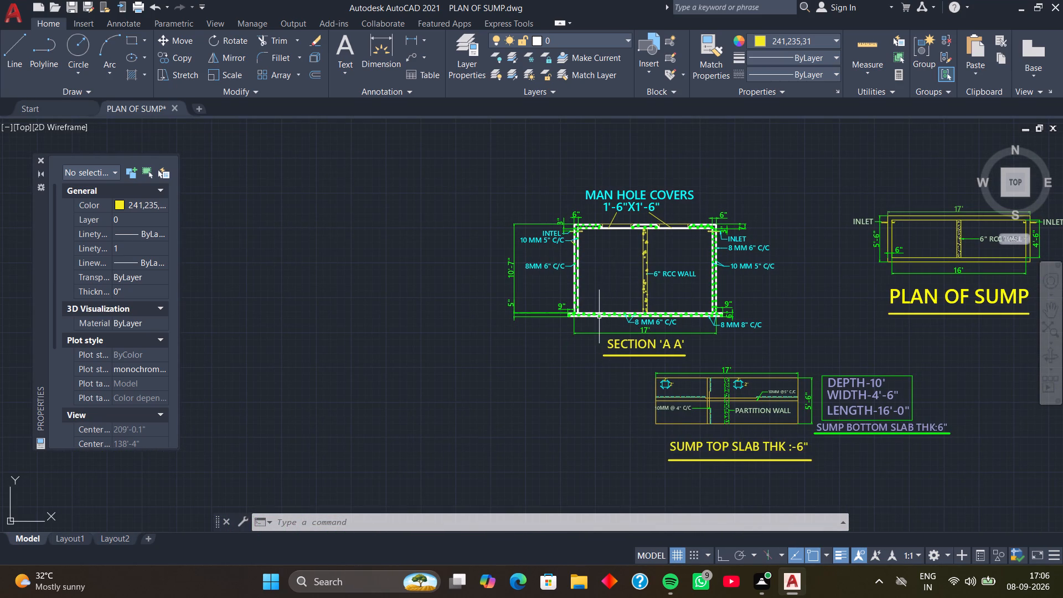
middle_click_drag(610, 388, 496, 355)
middle_click_drag(529, 395, 498, 389)
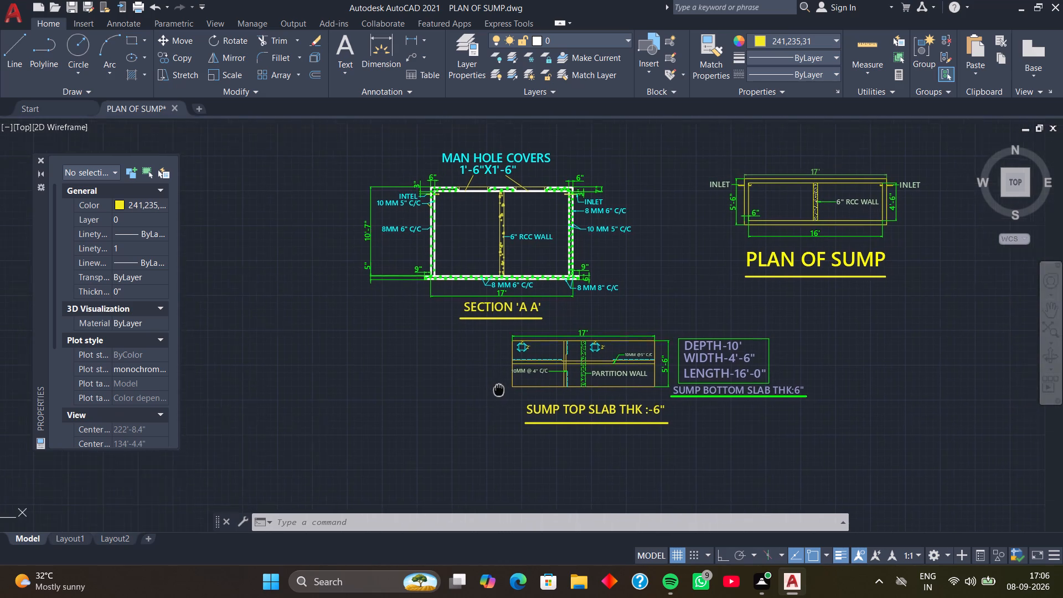
middle_click_drag(498, 389, 486, 382)
scroll(648, 352, "up", 3)
scroll(636, 352, "down", 2)
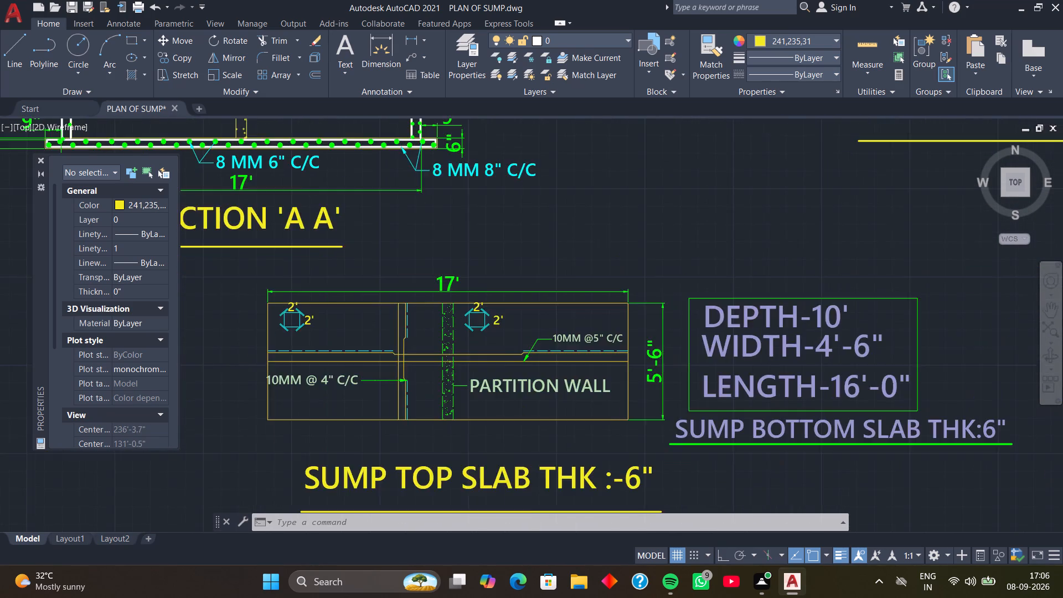
middle_click_drag(577, 362, 644, 355)
middle_click_drag(547, 347, 608, 404)
middle_click_drag(631, 324, 631, 377)
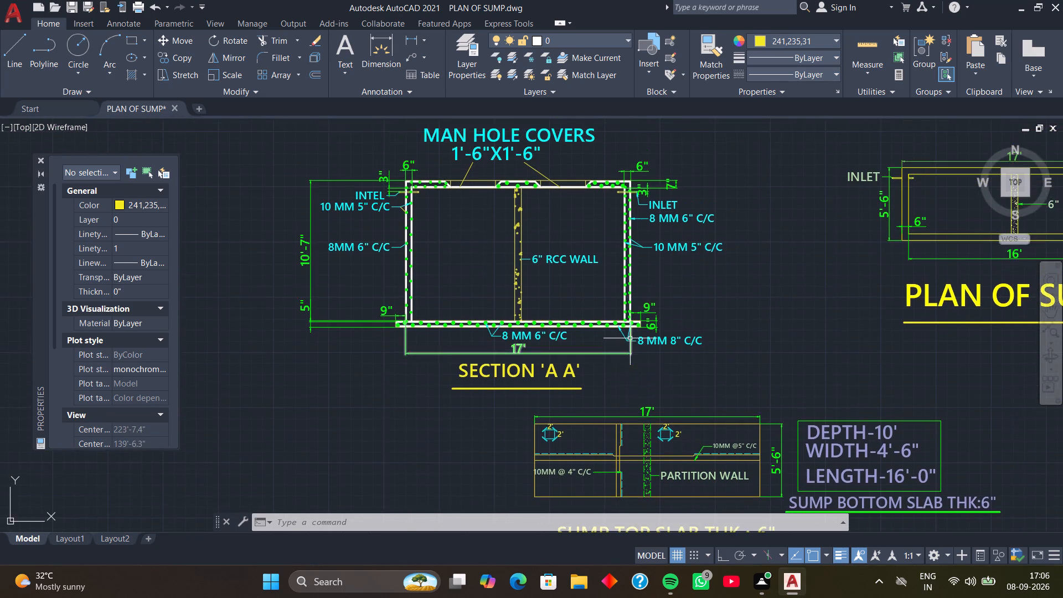
scroll(631, 333, "up", 3)
scroll(637, 332, "down", 2)
middle_click_drag(654, 292, 649, 343)
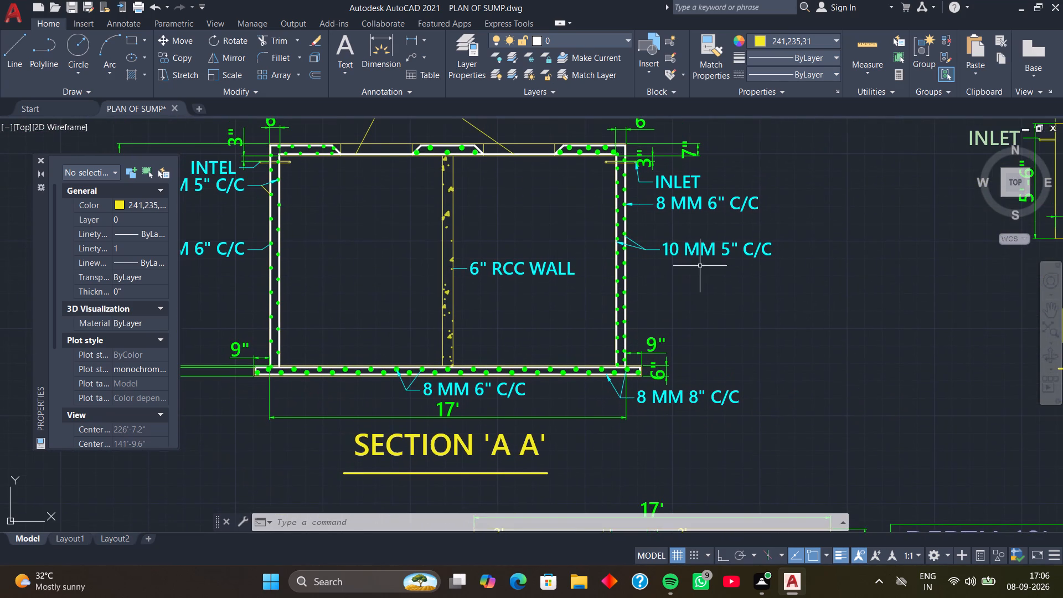
Review section A A's inlet and bar labels, and the Plan of Sump's dimensions and labels.
middle_click_drag(700, 261, 698, 318)
scroll(689, 275, "down", 1)
scroll(645, 250, "up", 3)
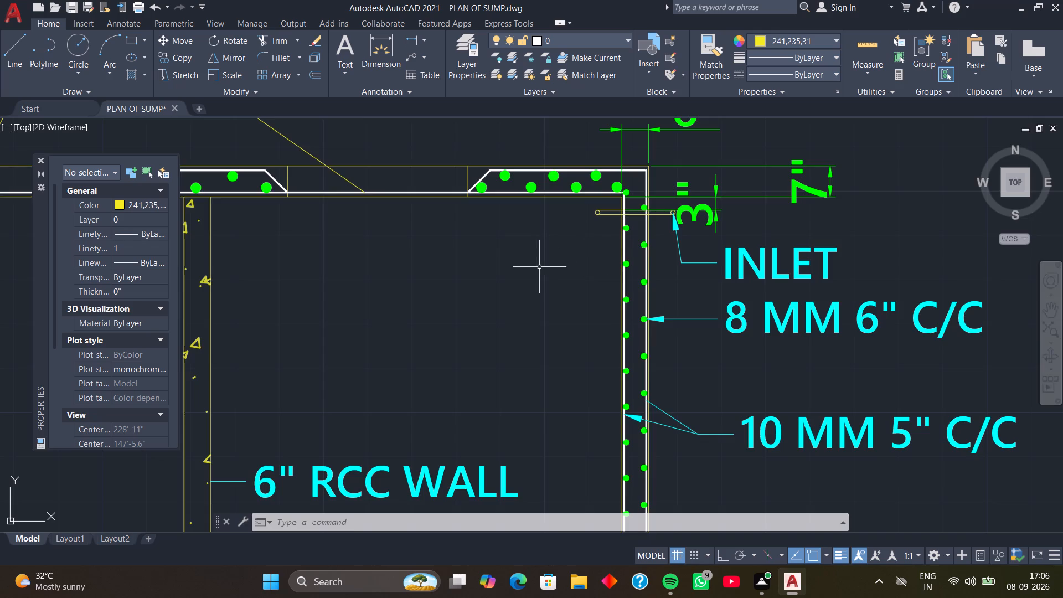
scroll(539, 267, "down", 3)
middle_click_drag(536, 315, 734, 307)
middle_click_drag(535, 320, 629, 304)
scroll(549, 304, "up", 3)
scroll(550, 298, "down", 3)
scroll(713, 317, "down", 2)
middle_click_drag(713, 317, 528, 278)
middle_click_drag(757, 302, 692, 313)
scroll(680, 276, "up", 3)
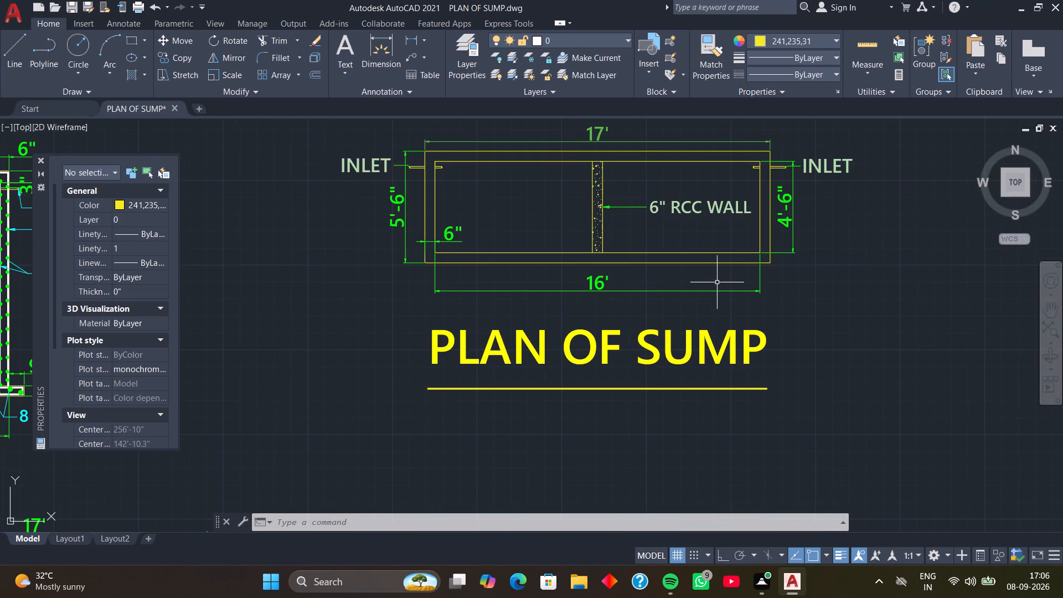
scroll(716, 282, "up", 1)
scroll(716, 282, "down", 2)
middle_click_drag(714, 282, 659, 285)
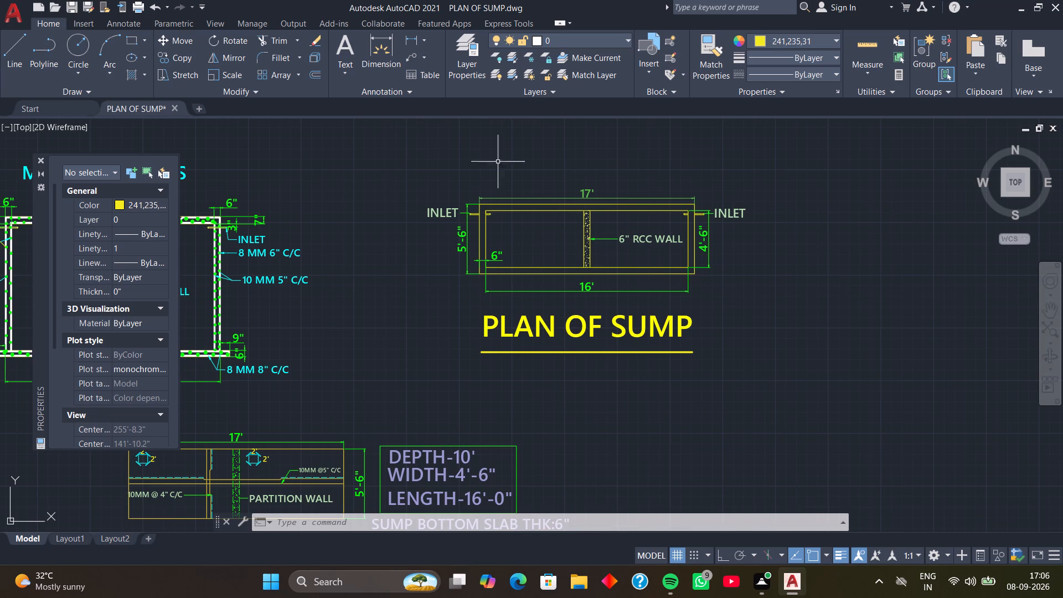
Add a linear dimension for the thickness of the Plan of Sump's right-hand wall, in line with the 16' dimension.
left_click(409, 39)
scroll(629, 265, "up", 2)
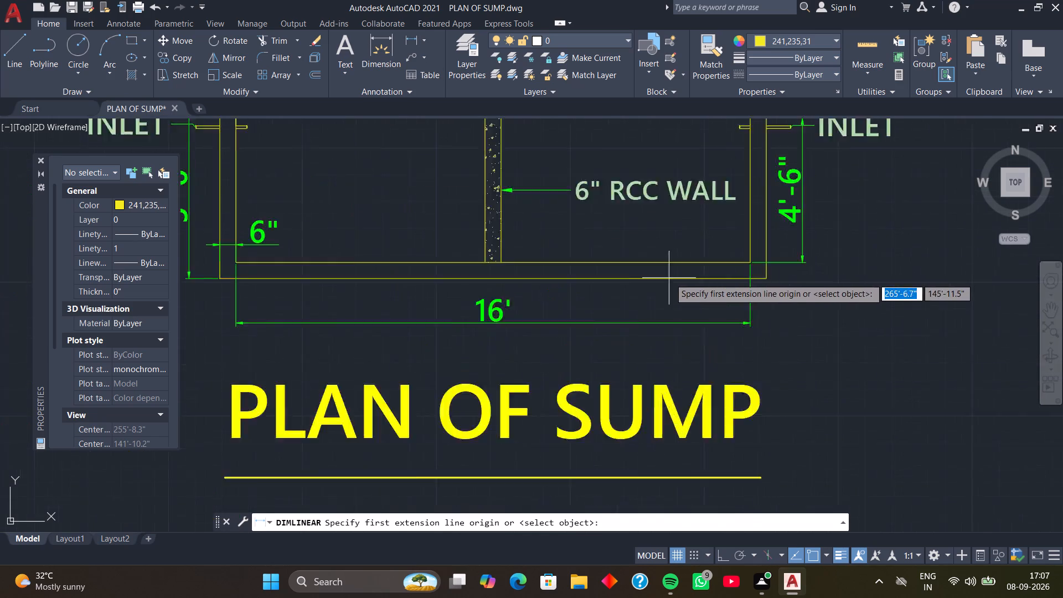
scroll(669, 278, "up", 1)
left_click(794, 256)
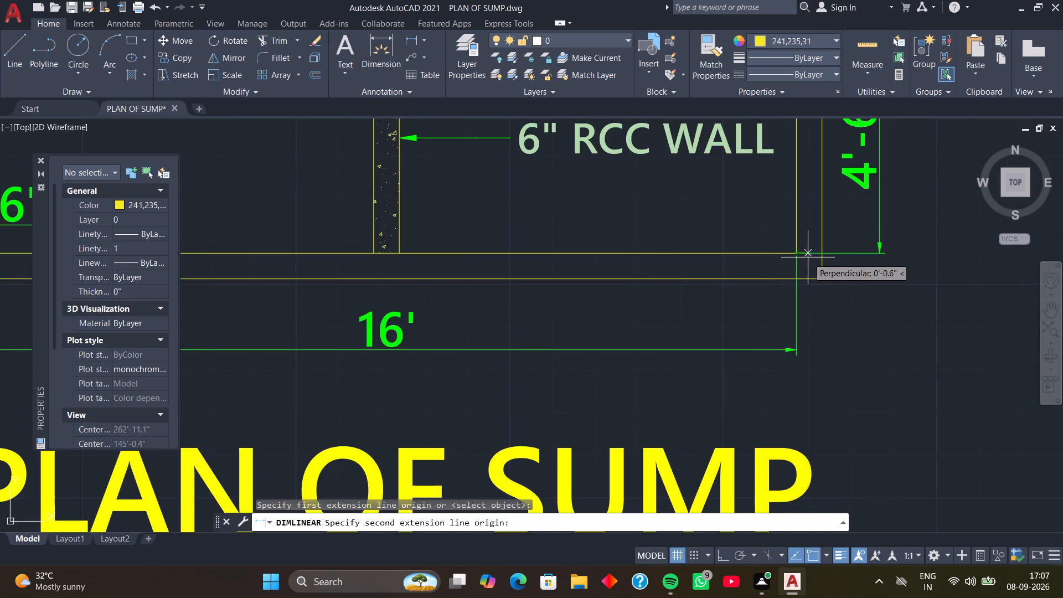
left_click(819, 254)
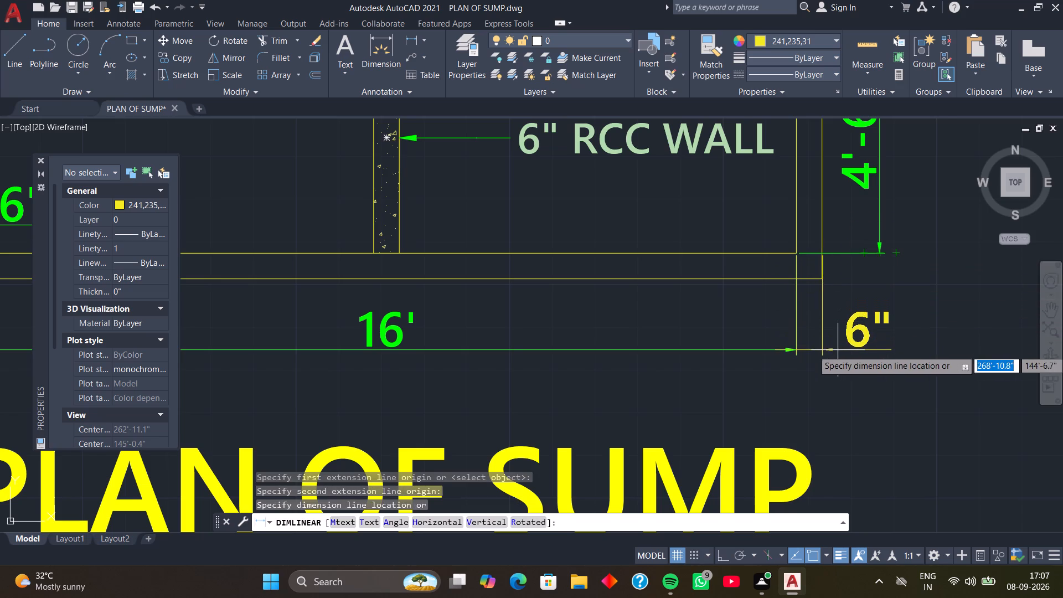
left_click(838, 350)
scroll(775, 314, "down", 2)
middle_click_drag(762, 323, 816, 319)
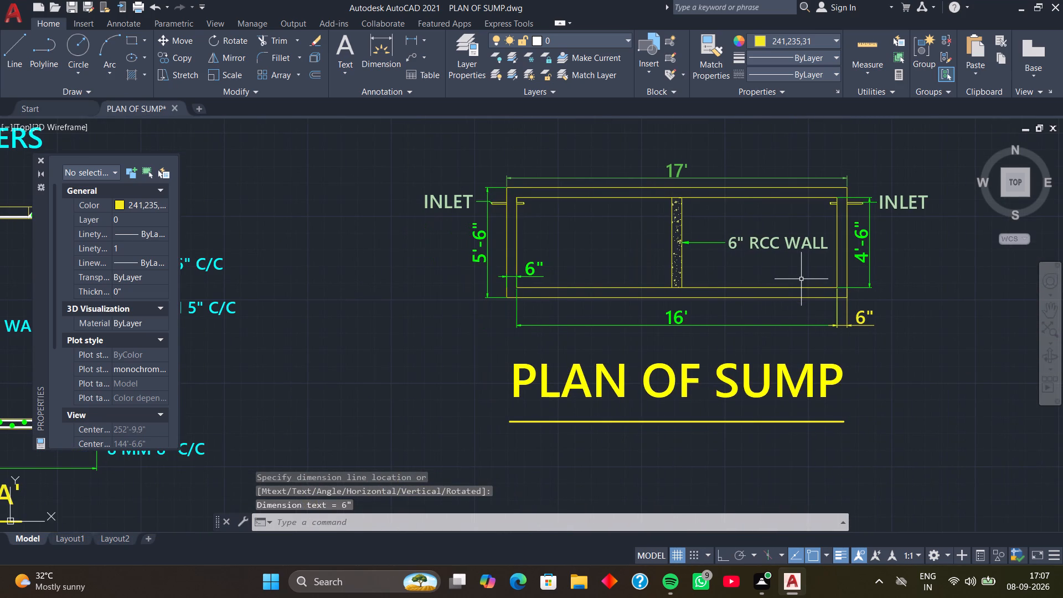
Examine the Plan of Sump's wall dimensions, INLET labels and pipe ends, and 6" RCC WALL label.
middle_click_drag(802, 280, 739, 281)
middle_click(739, 281)
middle_click_drag(739, 281, 750, 302)
scroll(763, 274, "up", 2)
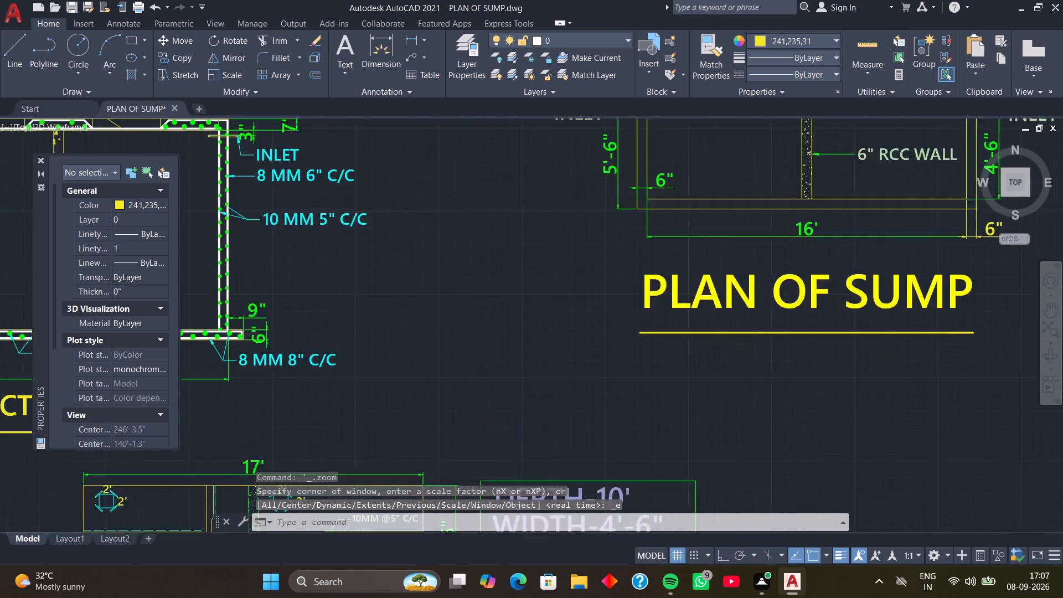
scroll(763, 274, "up", 1)
middle_click_drag(812, 252, 665, 314)
scroll(742, 275, "down", 2)
middle_click_drag(818, 225, 727, 252)
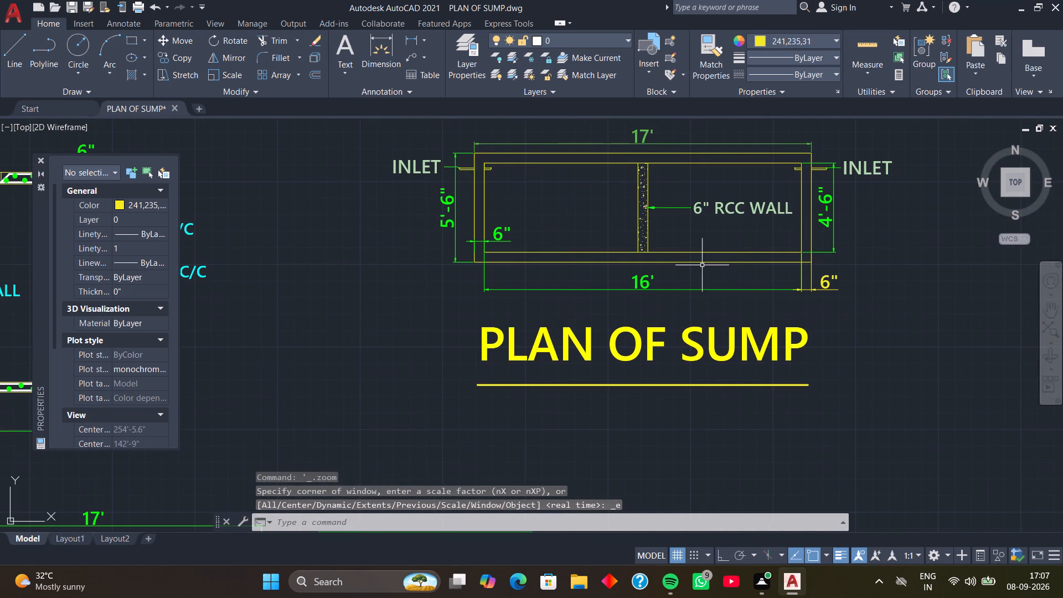
scroll(704, 265, "down", 1)
middle_click_drag(737, 250, 700, 286)
scroll(735, 244, "up", 6)
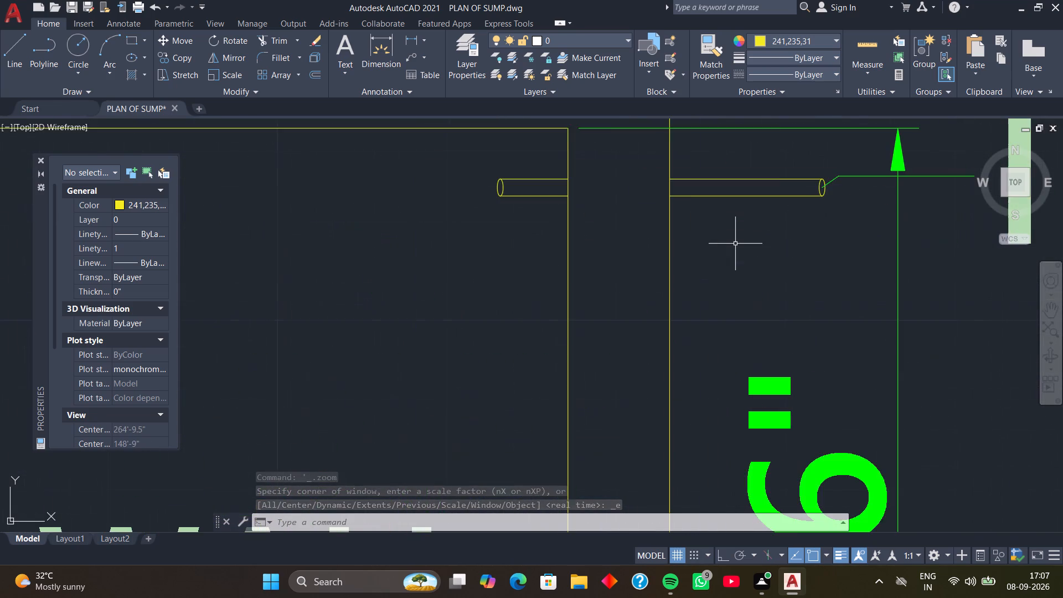
scroll(735, 244, "down", 3)
scroll(636, 235, "down", 1)
middle_click_drag(636, 235, 705, 236)
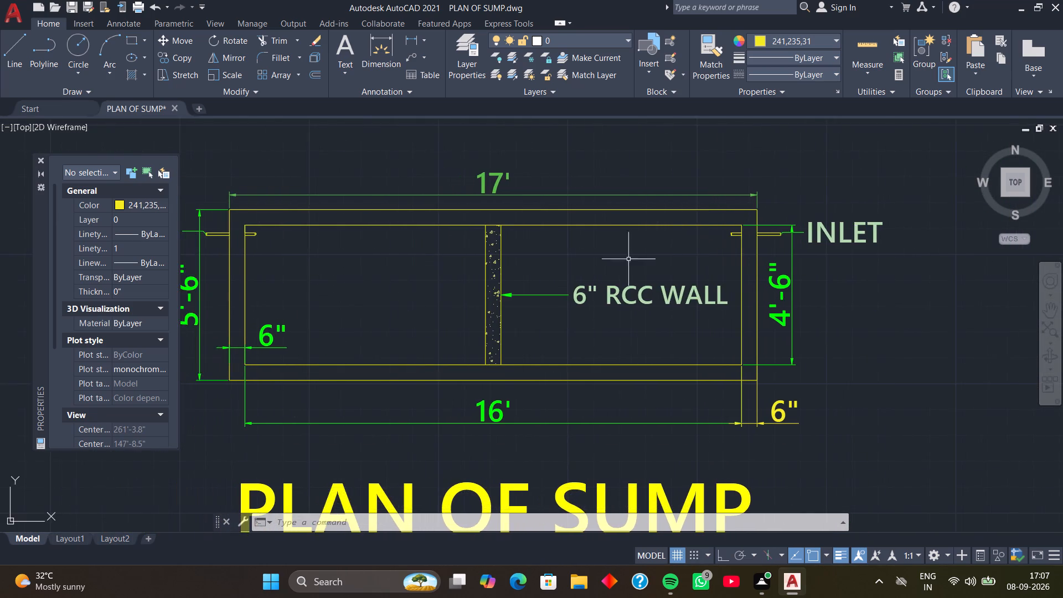
middle_click_drag(628, 259, 724, 242)
middle_click_drag(553, 257, 668, 237)
middle_click_drag(572, 244, 658, 229)
scroll(584, 243, "up", 1)
scroll(652, 255, "down", 3)
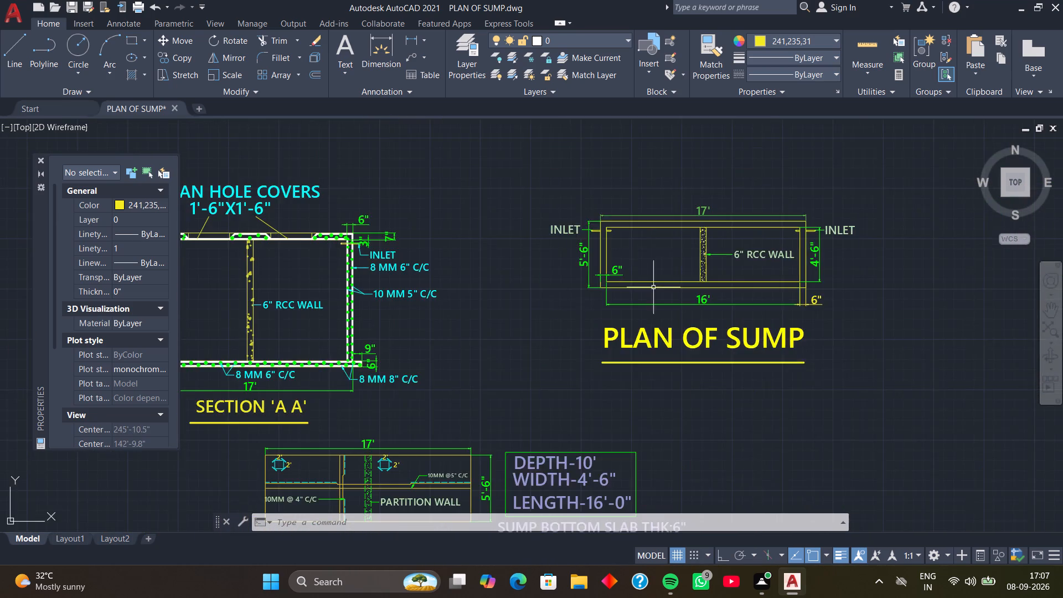
middle_click_drag(653, 290, 700, 218)
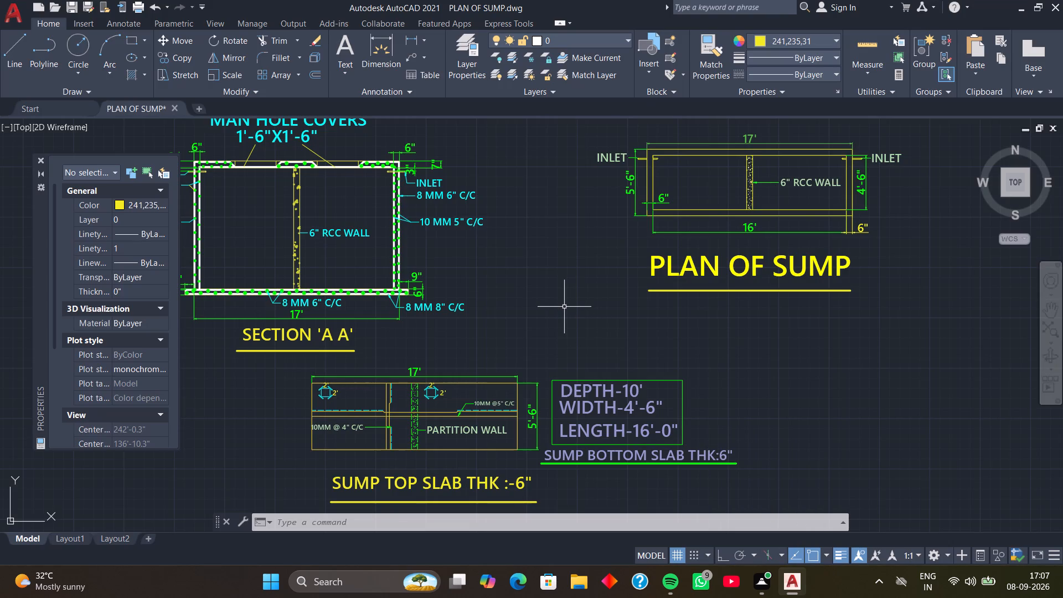
Review the overall arrangement and spacing of section A A, the top slab drawing, the size note and the Plan of Sump.
scroll(564, 307, "up", 1)
scroll(559, 291, "down", 2)
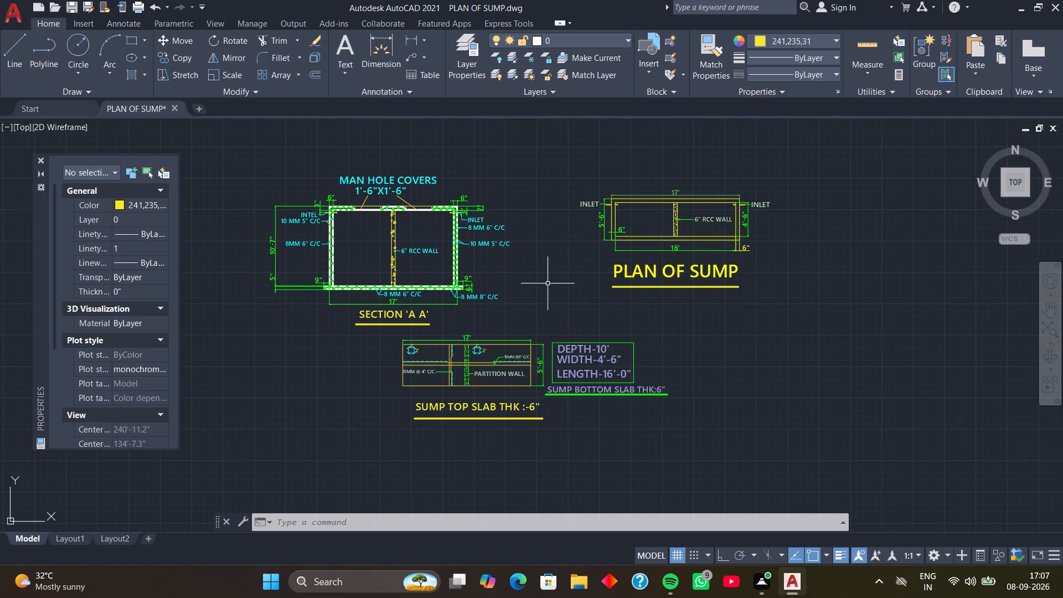
scroll(548, 283, "down", 1)
middle_click_drag(547, 287, 594, 279)
scroll(556, 250, "up", 3)
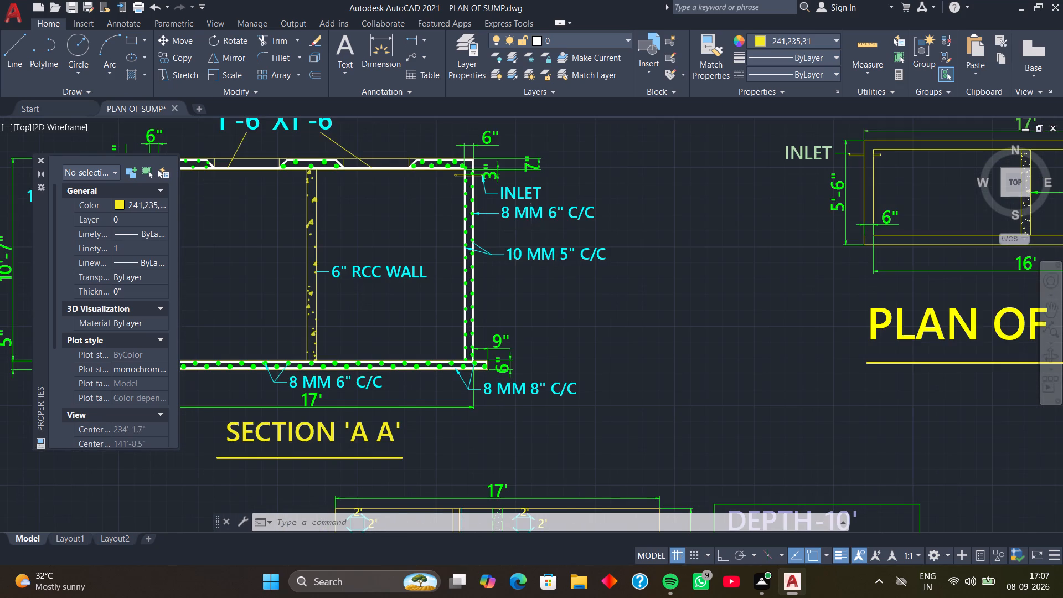
scroll(530, 230, "down", 1)
middle_click_drag(529, 234, 597, 227)
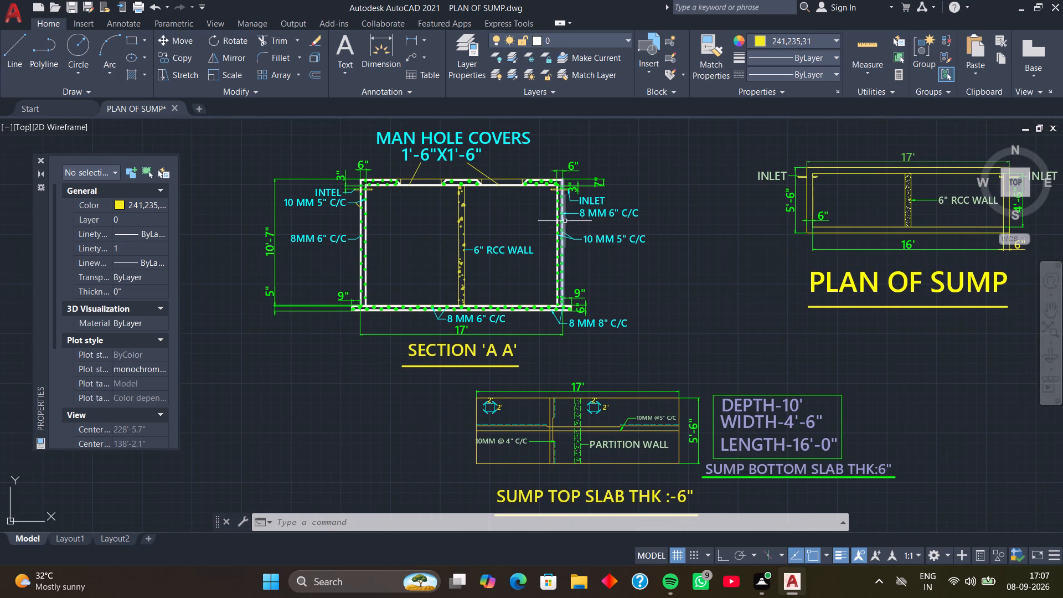
scroll(512, 195, "down", 1)
scroll(549, 230, "down", 1)
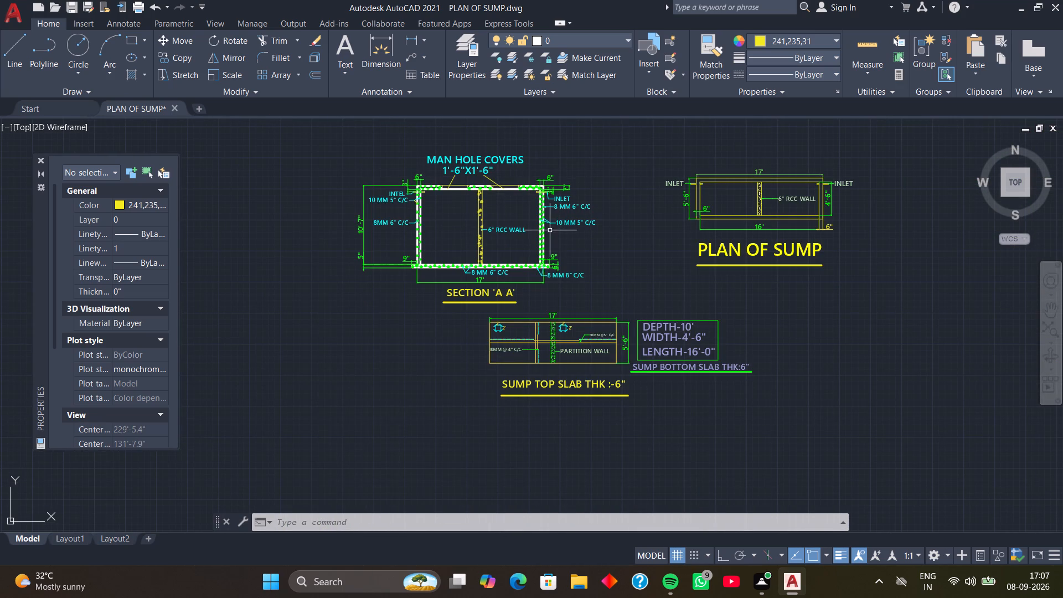
middle_click_drag(549, 231, 621, 246)
middle_click_drag(669, 290, 611, 272)
scroll(592, 300, "up", 2)
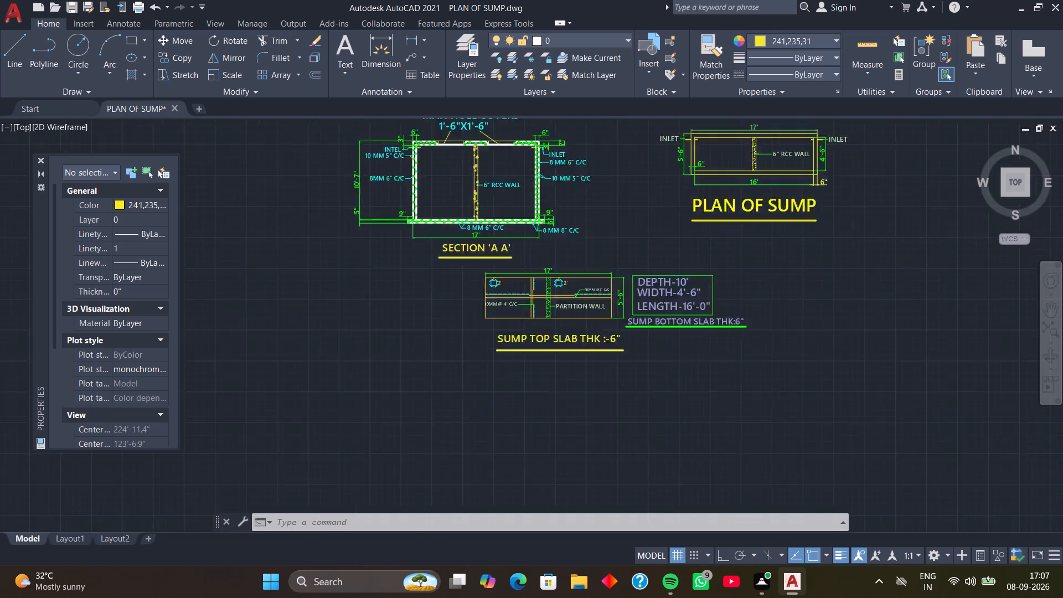
scroll(592, 300, "up", 1)
scroll(652, 315, "down", 3)
middle_click_drag(723, 263, 701, 293)
scroll(709, 245, "up", 3)
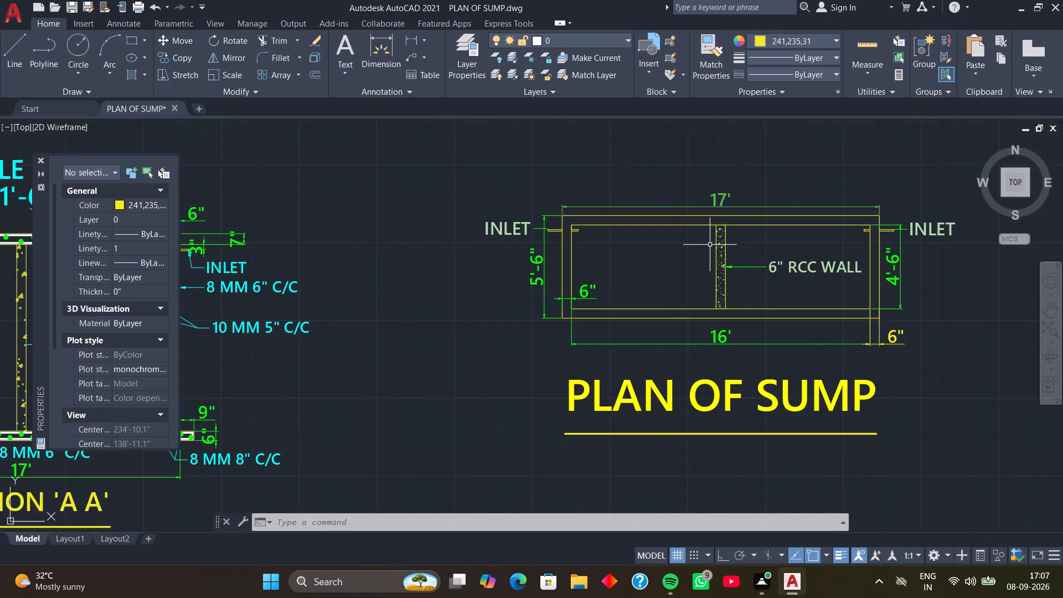
scroll(723, 251, "down", 2)
middle_click_drag(679, 304, 668, 271)
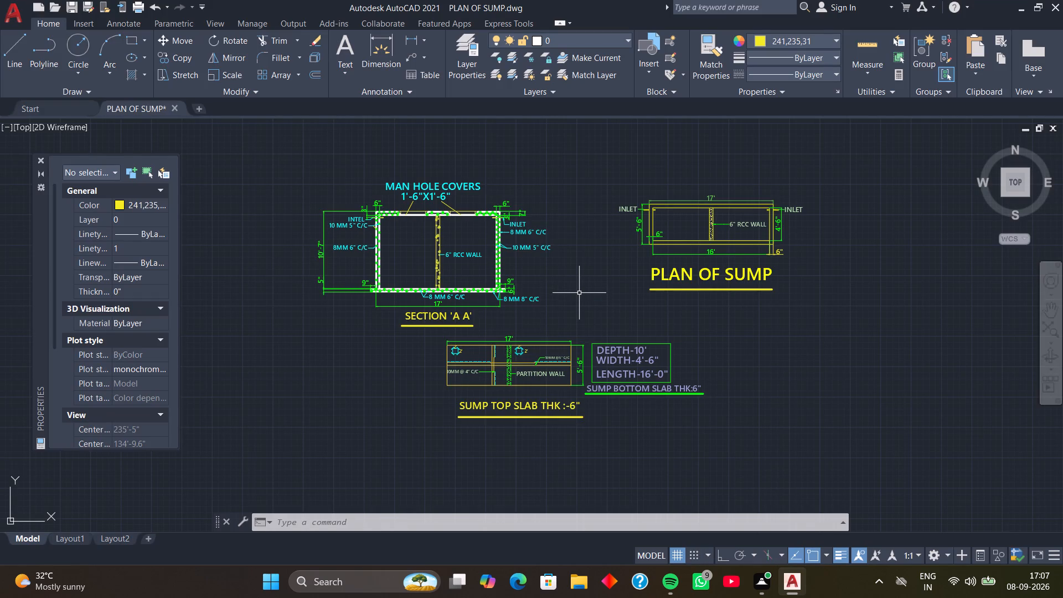
middle_click_drag(564, 320, 623, 310)
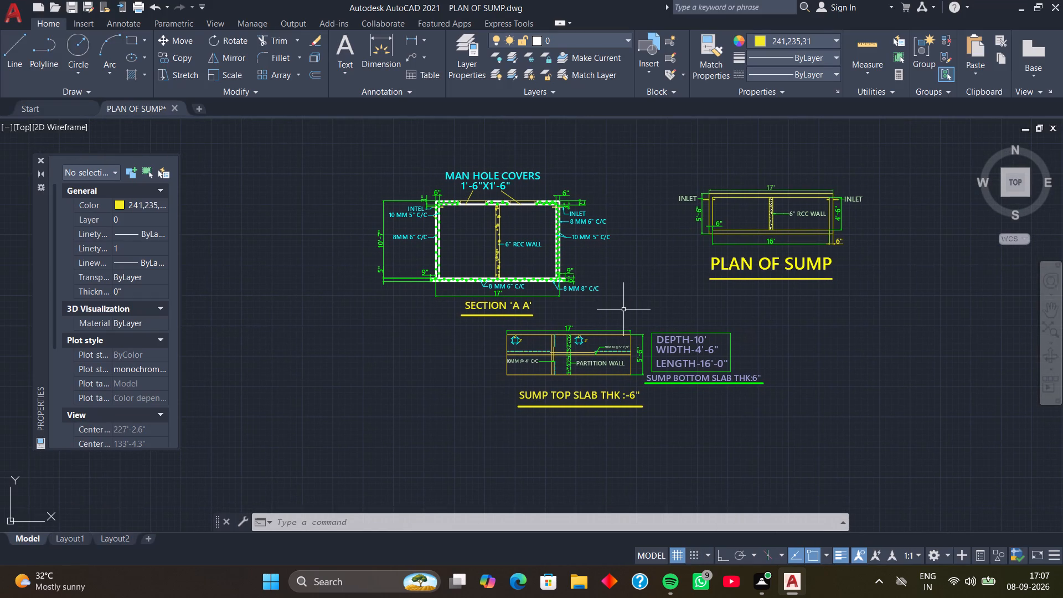
middle_click_drag(628, 282, 576, 278)
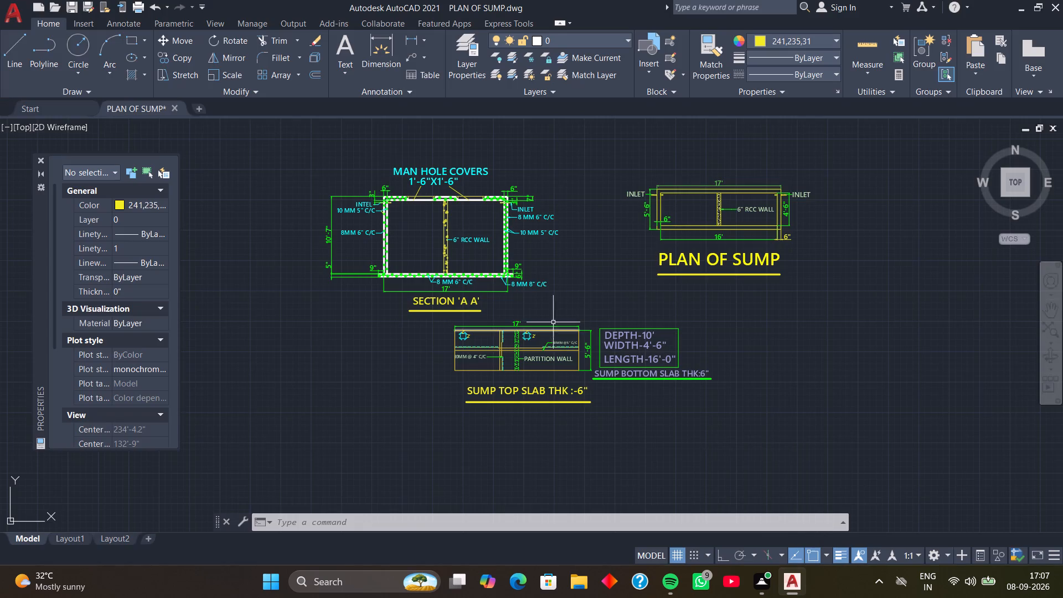
Examine section A A's manhole cover leaders, inlet and bar labels, and wall and slab dimensions.
middle_click_drag(442, 229, 486, 276)
scroll(460, 266, "up", 3)
middle_click_drag(465, 233, 473, 326)
middle_click_drag(310, 259, 376, 252)
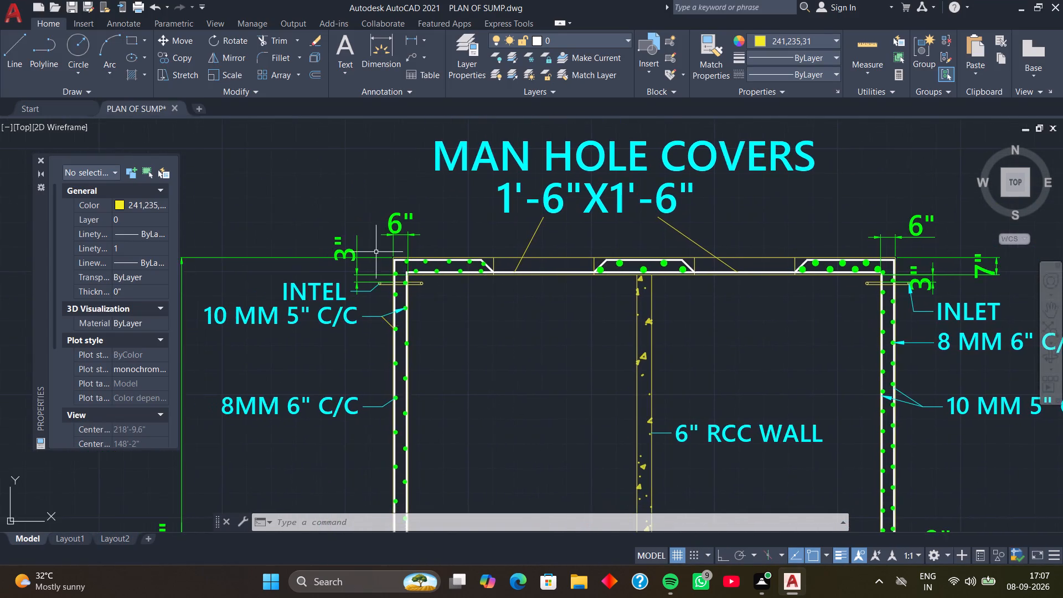
scroll(376, 252, "down", 2)
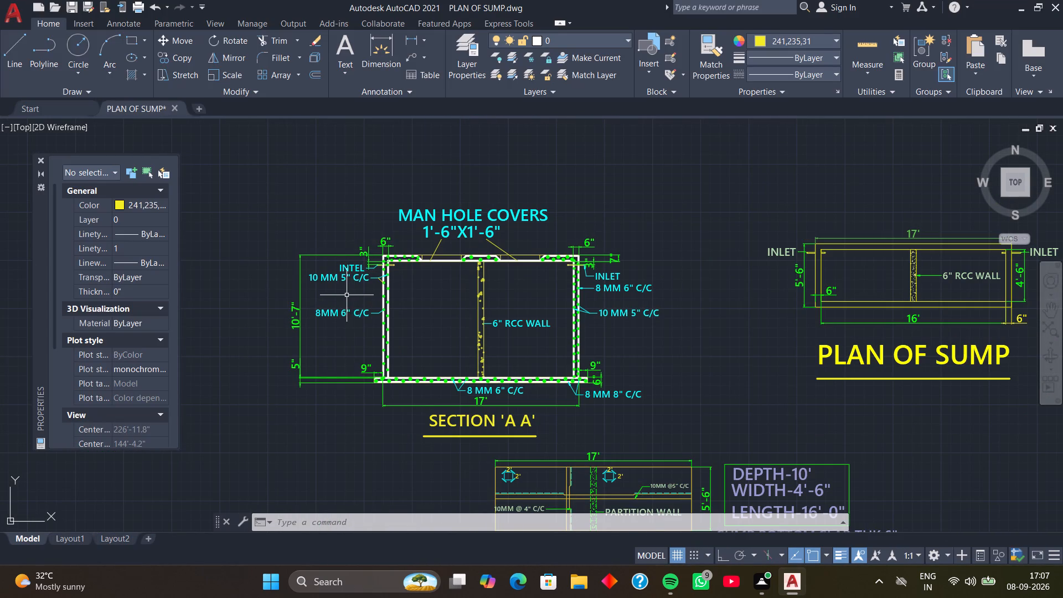
scroll(347, 295, "up", 2)
scroll(347, 295, "down", 3)
middle_click_drag(433, 326, 324, 301)
scroll(379, 316, "up", 2)
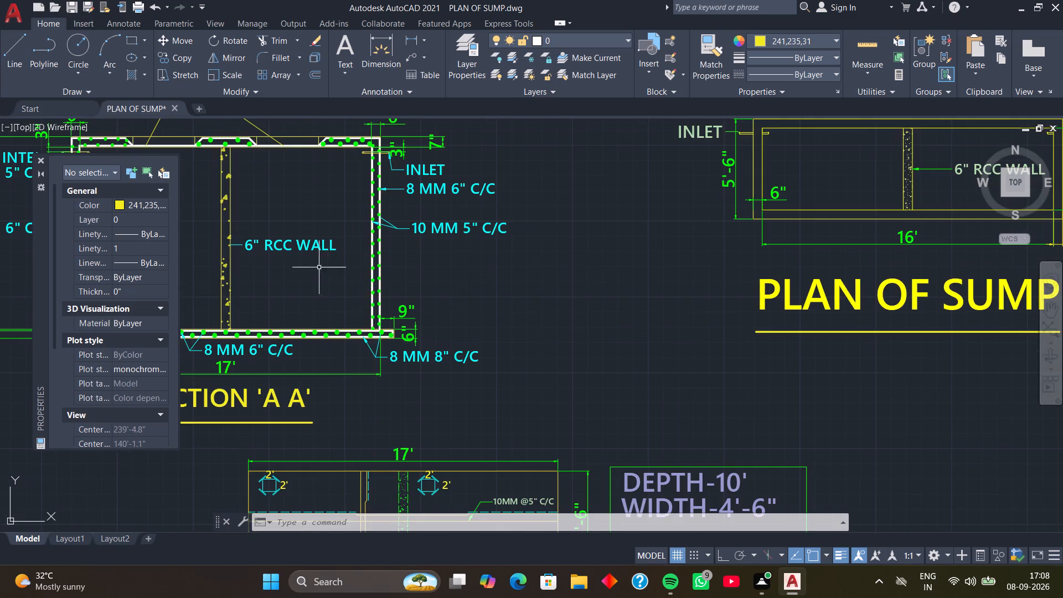
scroll(319, 267, "up", 2)
scroll(319, 267, "down", 2)
scroll(441, 256, "up", 1)
scroll(441, 256, "down", 3)
middle_click_drag(548, 262, 430, 278)
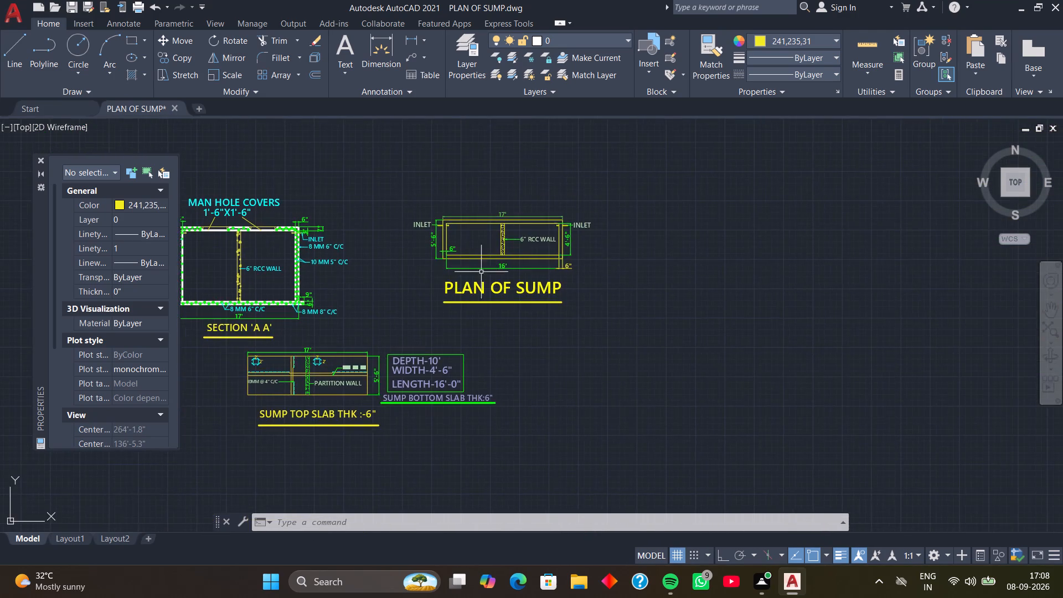
Check the Plan of Sump's dimensions and labels up close, and the layout of all the sump drawings together.
scroll(503, 269, "up", 3)
scroll(503, 269, "down", 2)
middle_click_drag(547, 244, 531, 275)
scroll(527, 263, "up", 2)
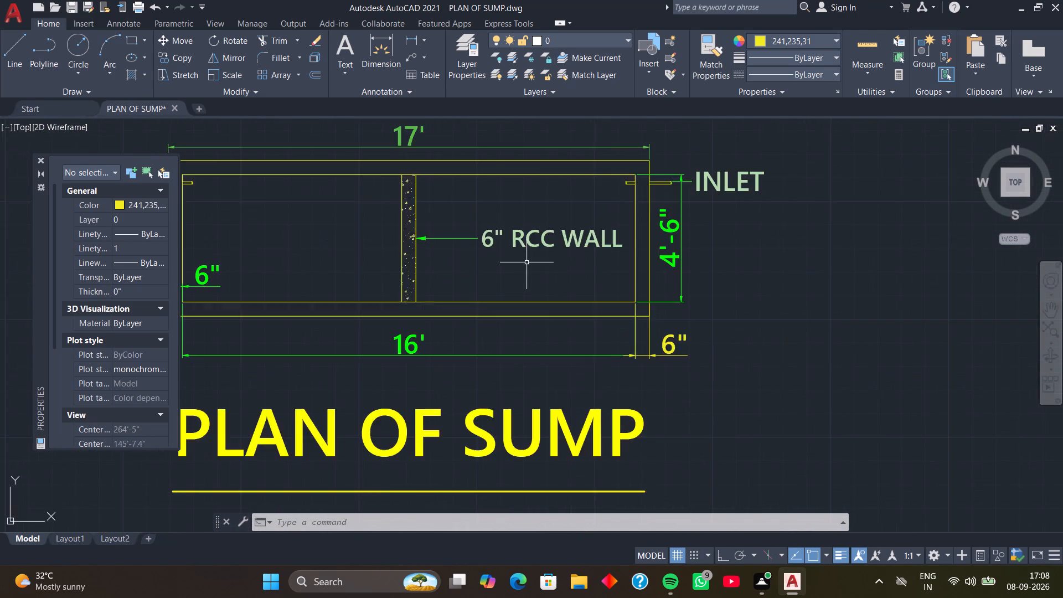
scroll(527, 262, "down", 2)
scroll(607, 229, "up", 2)
scroll(607, 229, "down", 2)
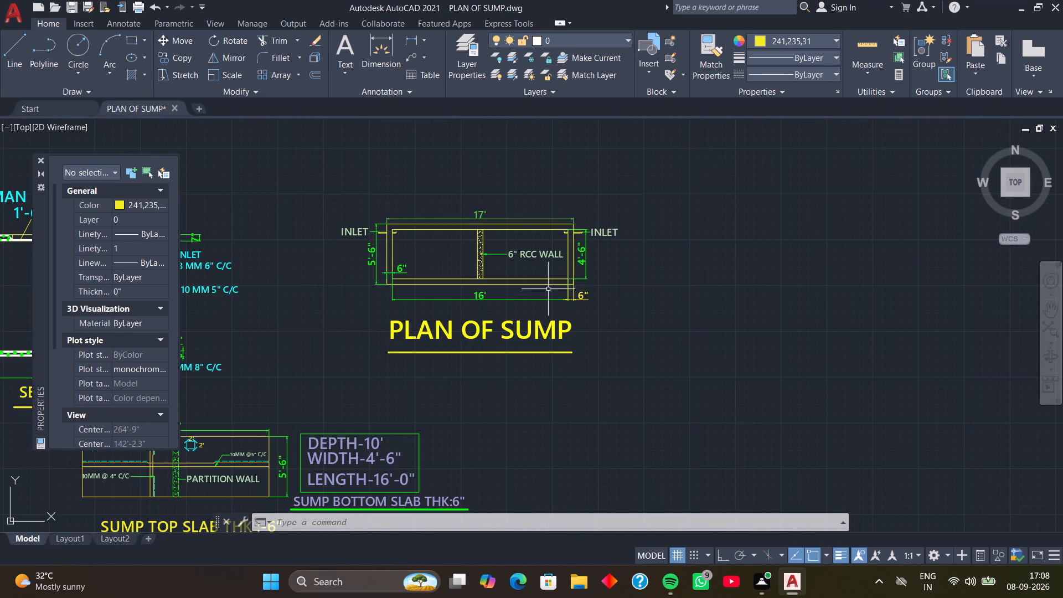
scroll(548, 289, "down", 1)
middle_click_drag(547, 290, 591, 206)
middle_click_drag(565, 299, 605, 292)
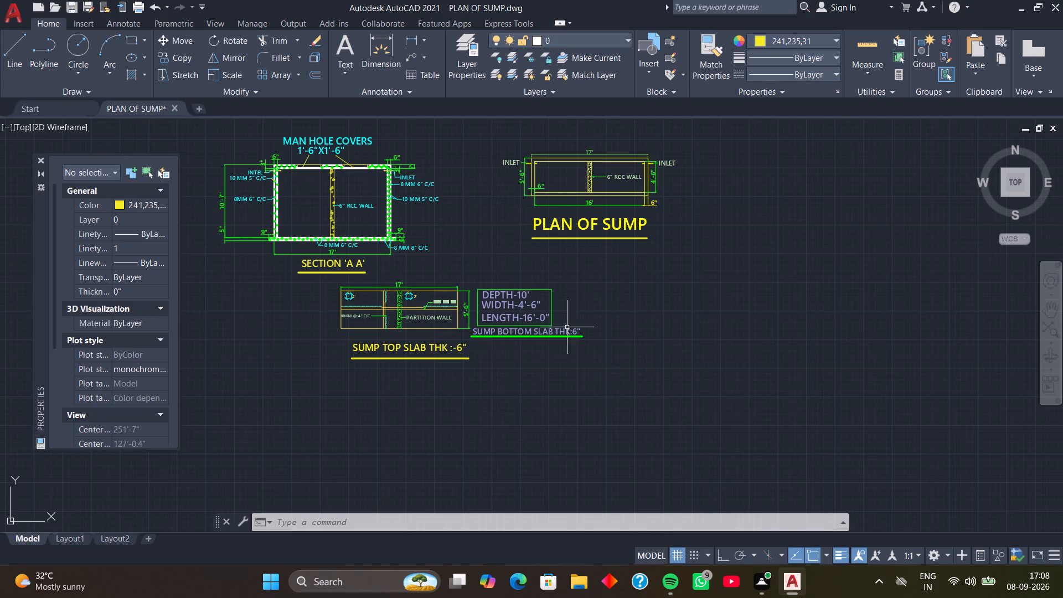
scroll(603, 357, "down", 1)
middle_click_drag(608, 329, 690, 375)
scroll(664, 364, "up", 2)
scroll(656, 349, "down", 1)
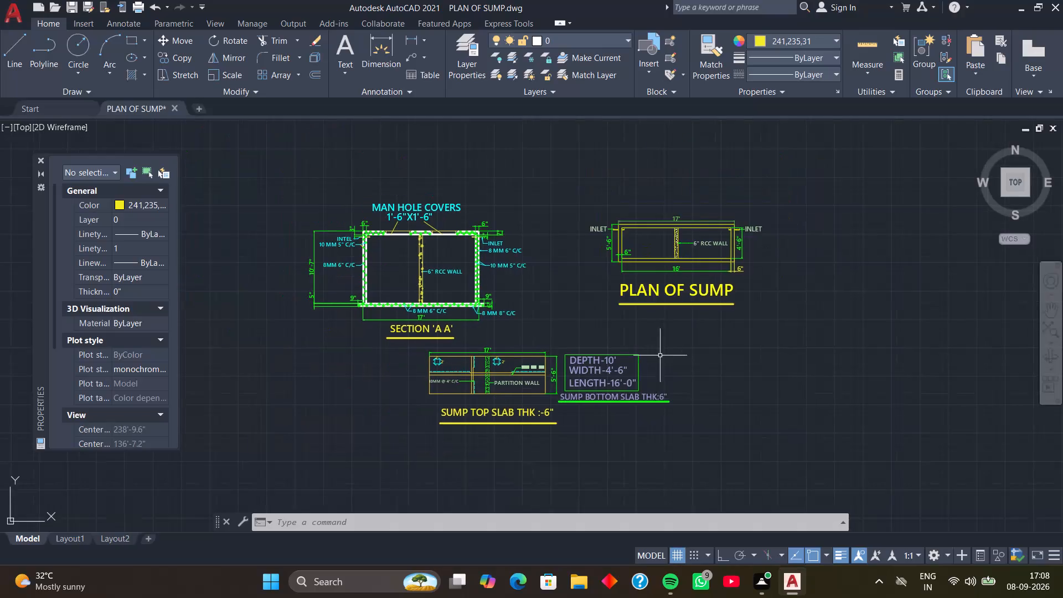
middle_click_drag(660, 356, 694, 354)
Load the previous plot setup for the A4 PDF, set the plot scale units to inches and apply this to the layout.
key("ctrl+p")
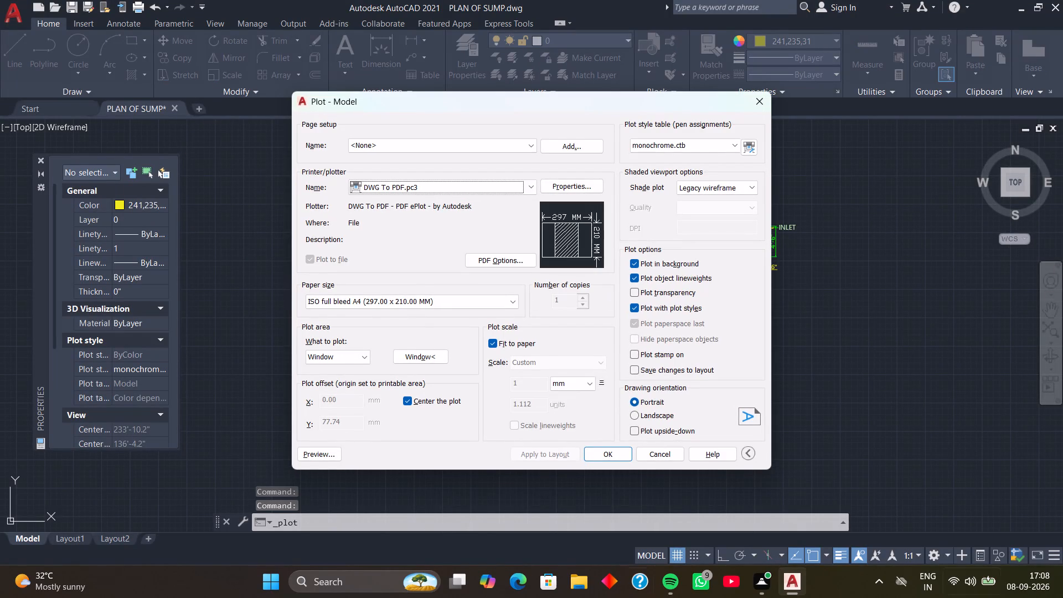
left_click(533, 142)
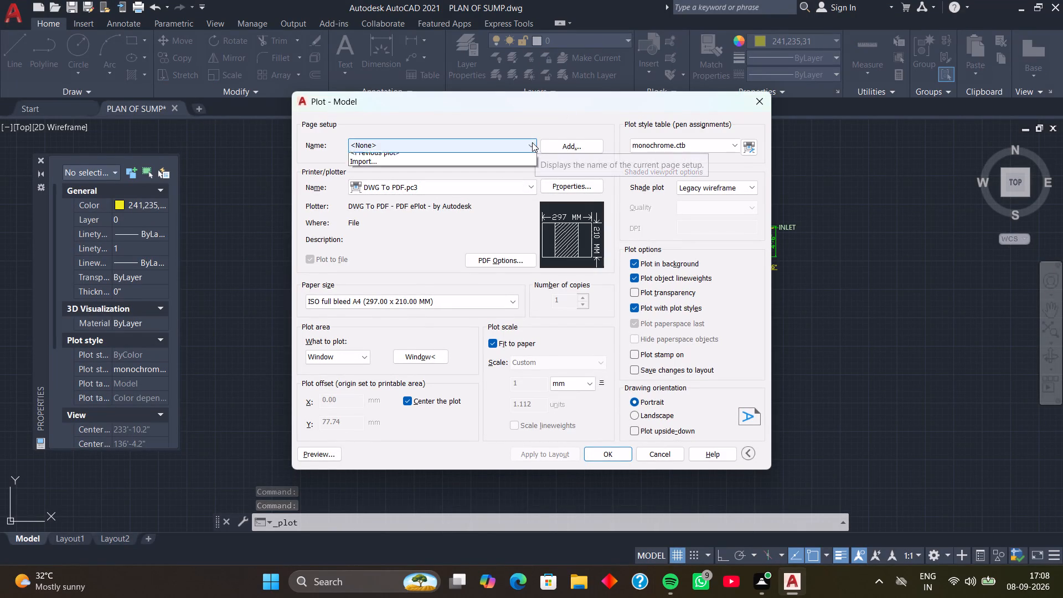
left_click(529, 166)
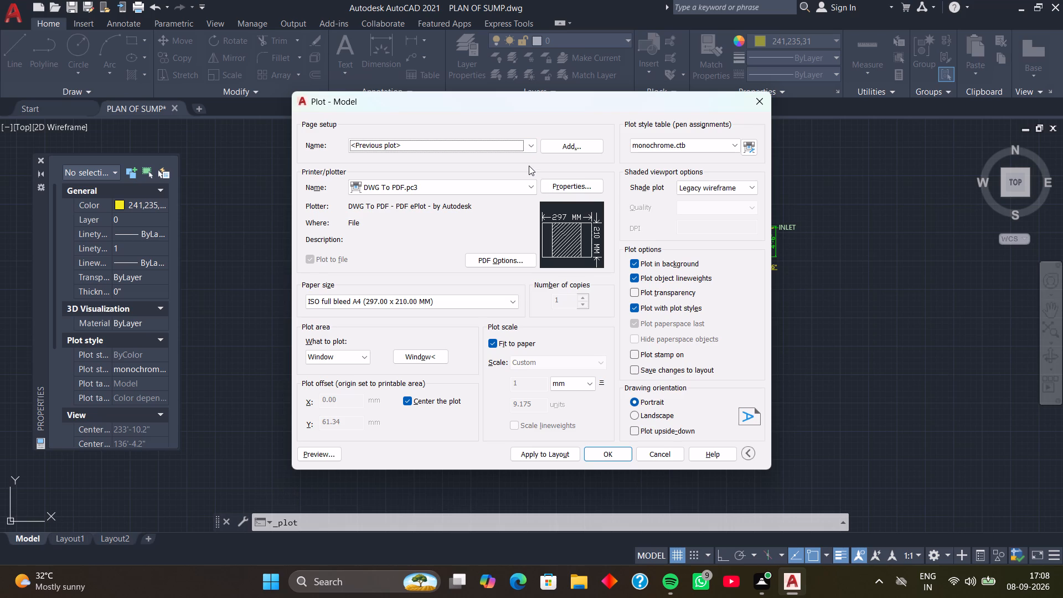
left_click(589, 385)
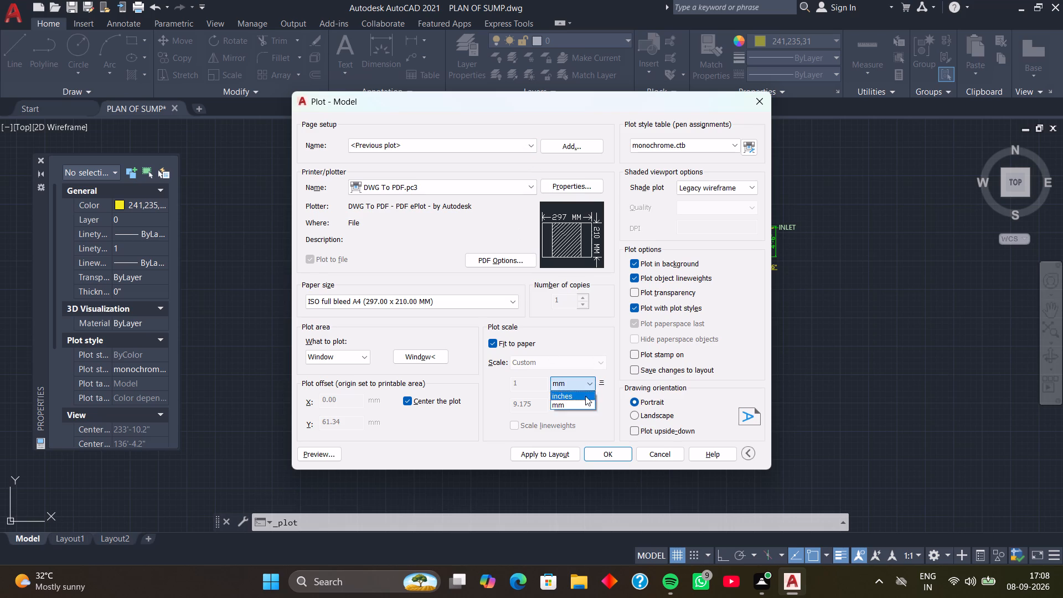
left_click(582, 396)
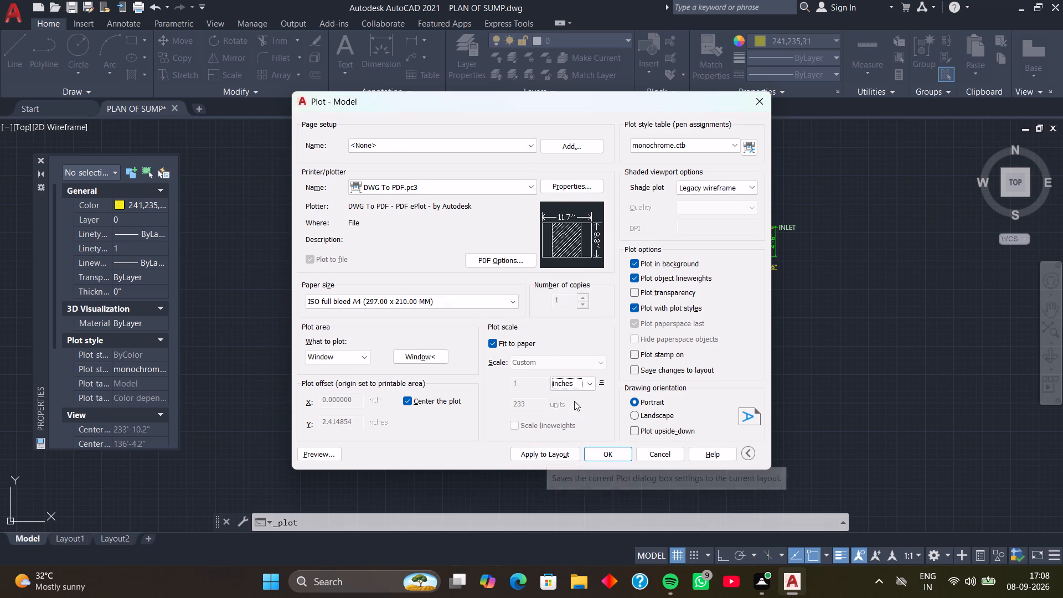
left_click(521, 451)
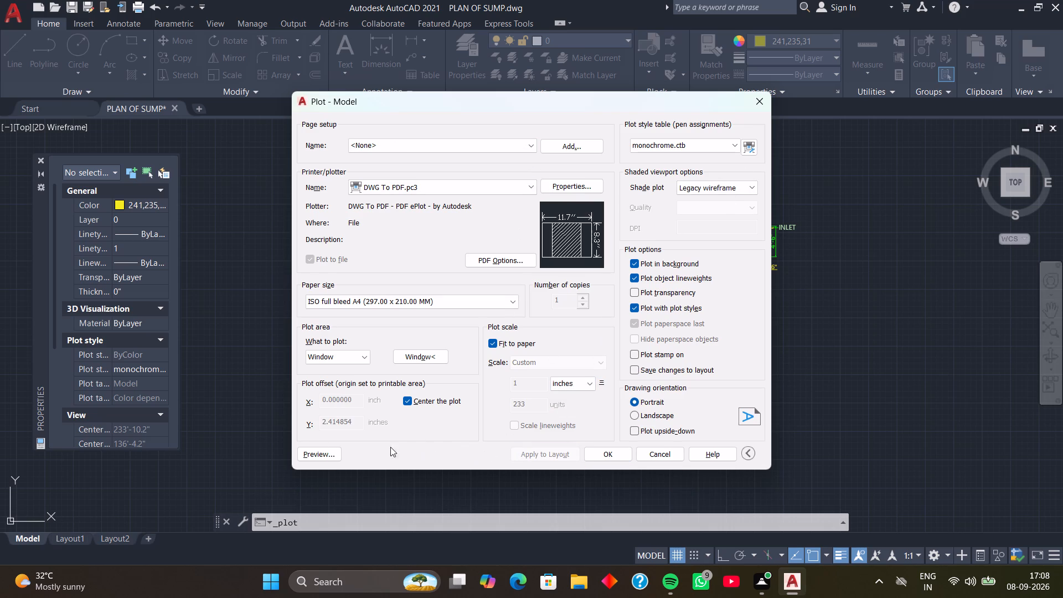
Set the plot window around section A A, the top slab, the size note and the Plan of Sump, and apply it to the layout.
left_click(419, 357)
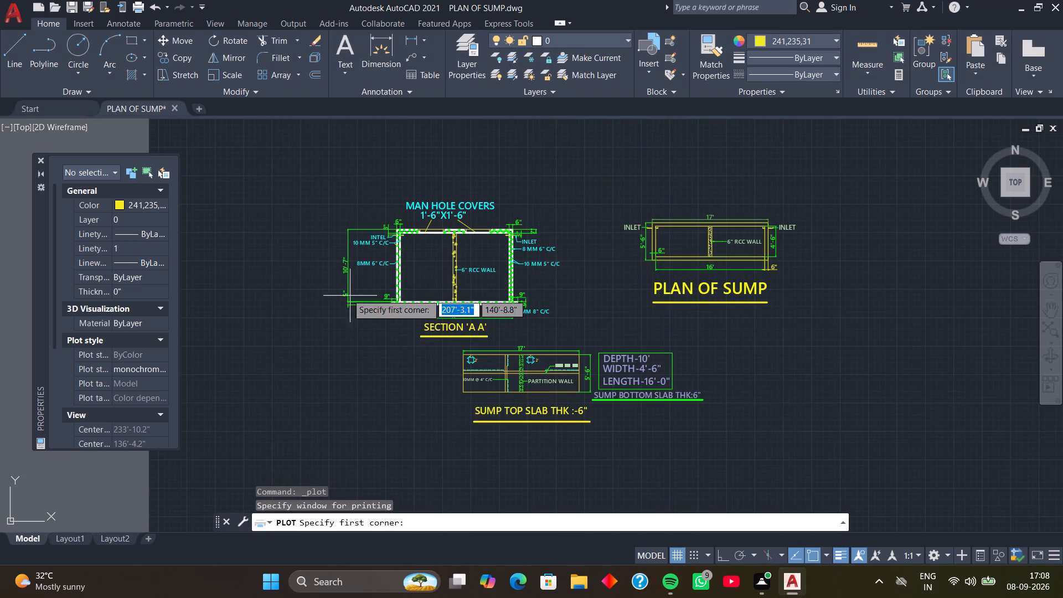
left_click(312, 166)
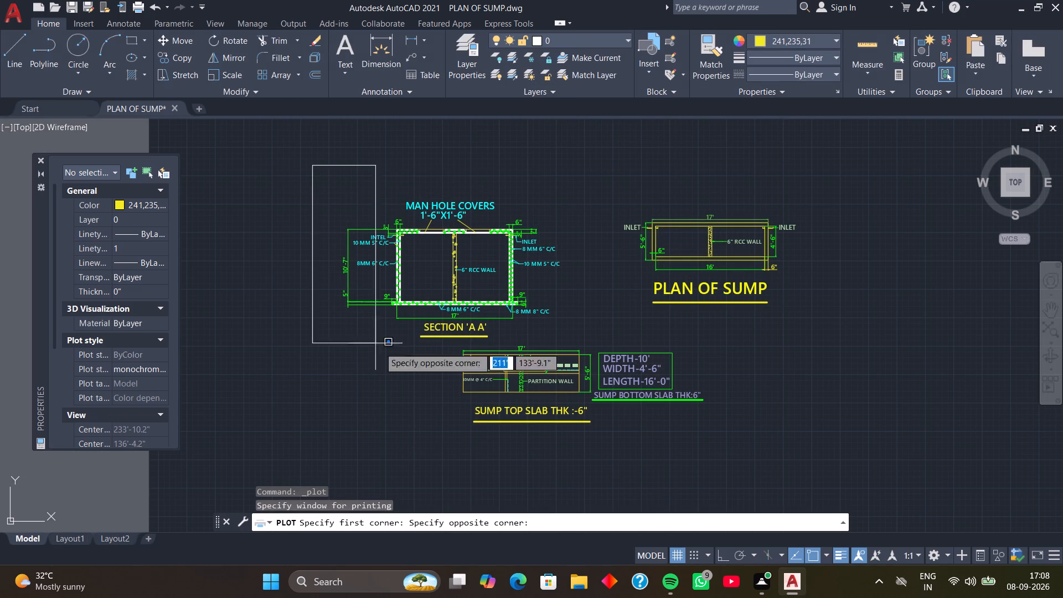
left_click(827, 453)
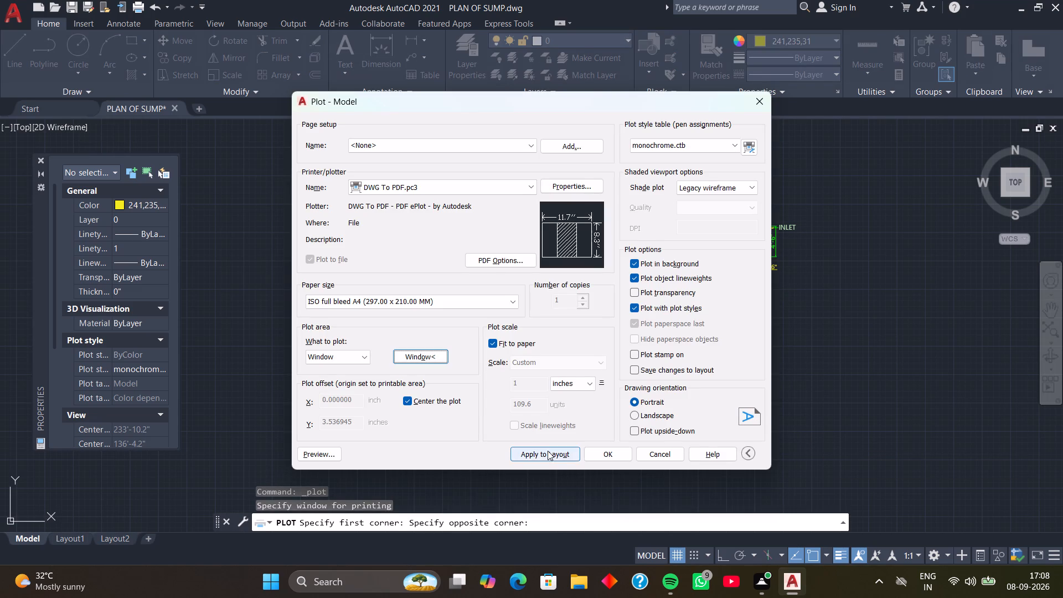
left_click(548, 451)
Preview the plot and examine the labels, dimensions, line colours and placement of the sump drawings on the sheet.
left_click(318, 454)
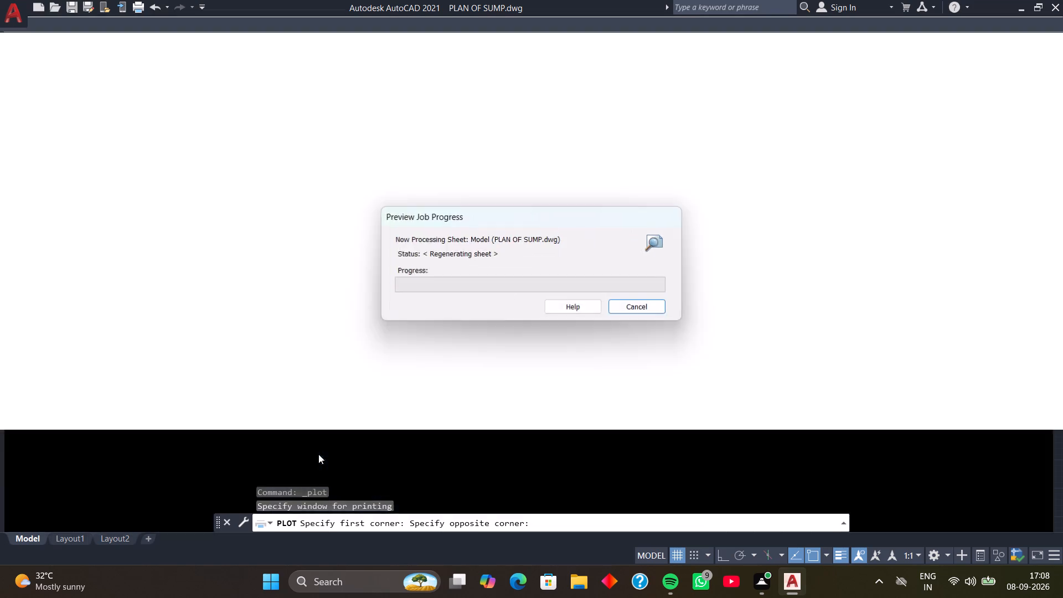
scroll(471, 286, "up", 3)
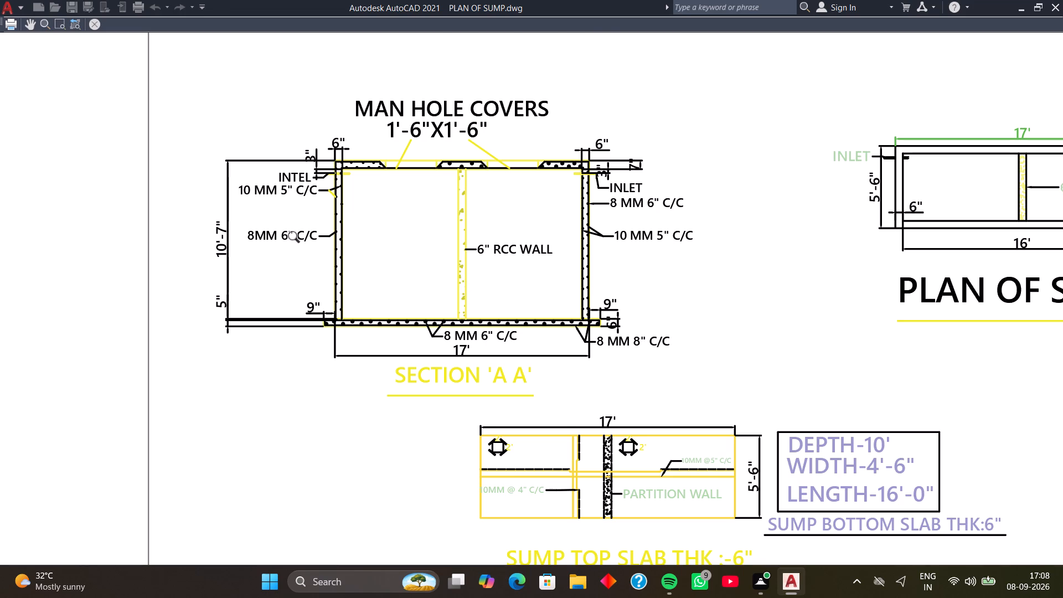
scroll(288, 230, "up", 4)
scroll(288, 230, "down", 3)
scroll(410, 215, "up", 6)
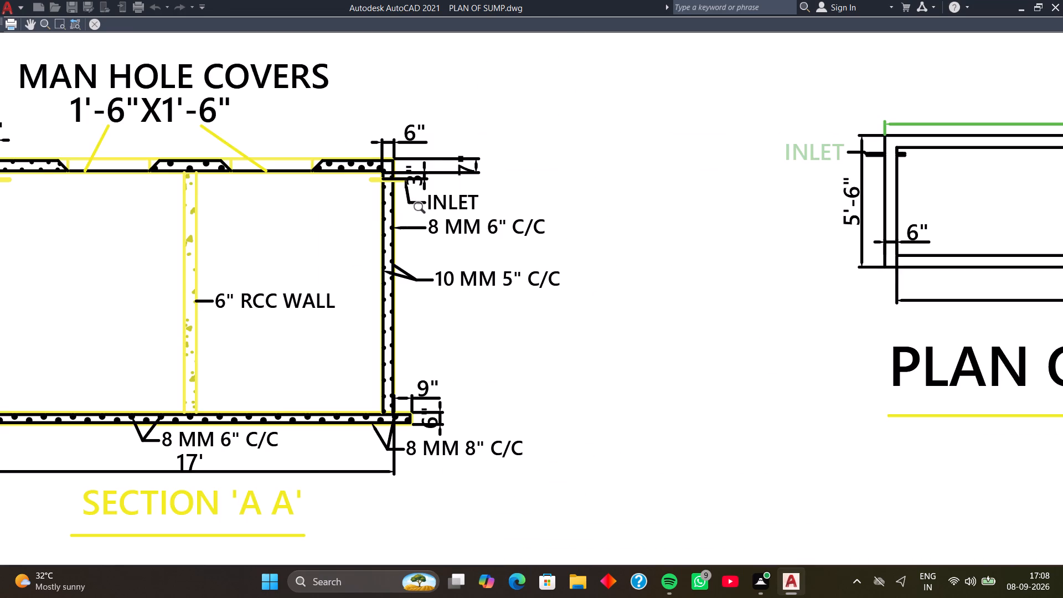
scroll(422, 208, "down", 3)
scroll(598, 208, "up", 4)
scroll(396, 212, "down", 5)
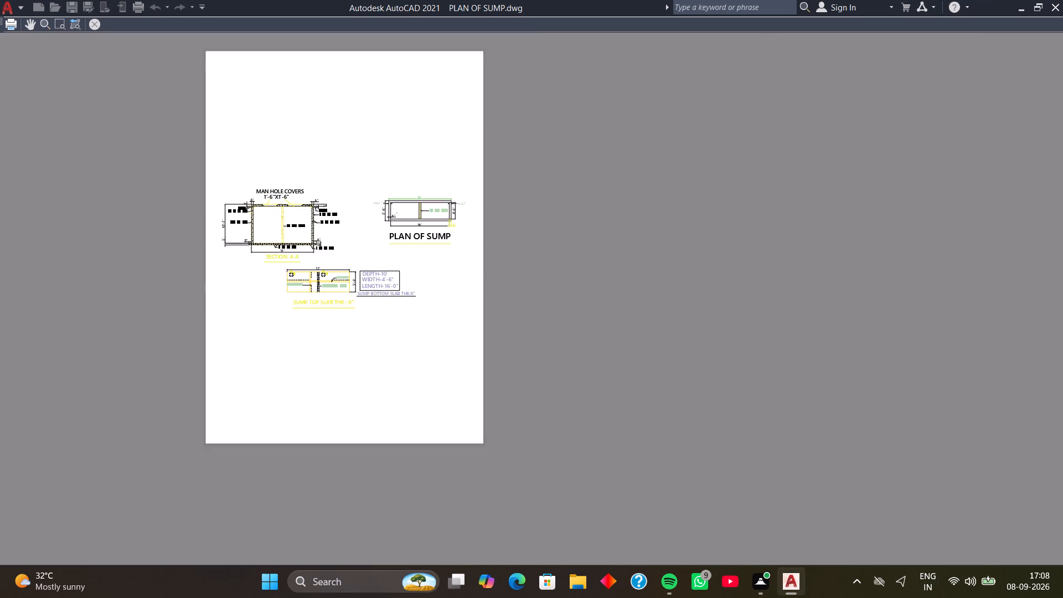
scroll(385, 298, "up", 4)
scroll(369, 291, "down", 4)
scroll(323, 292, "down", 1)
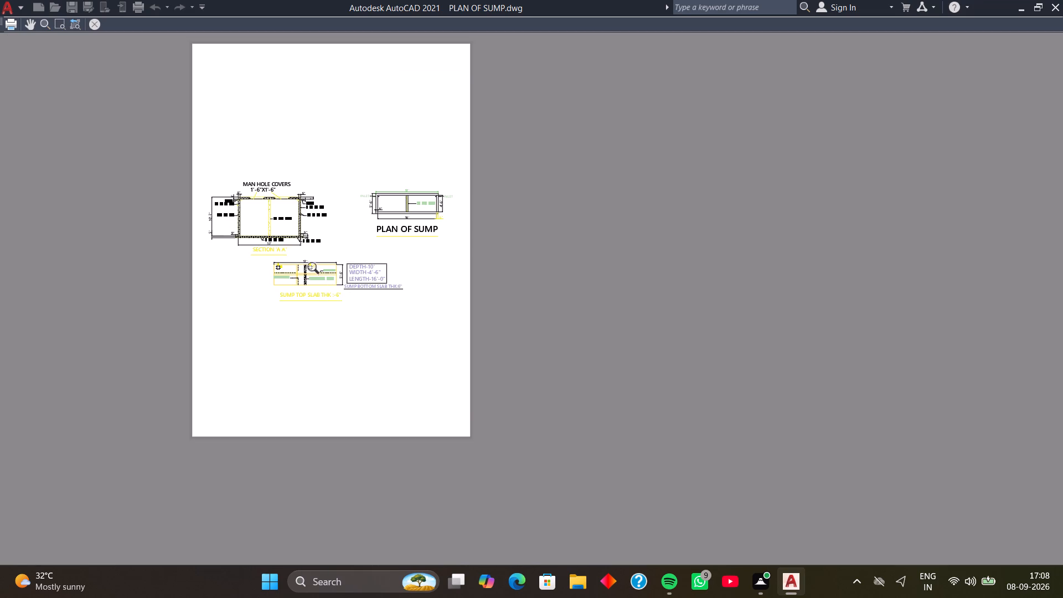
left_click(94, 24)
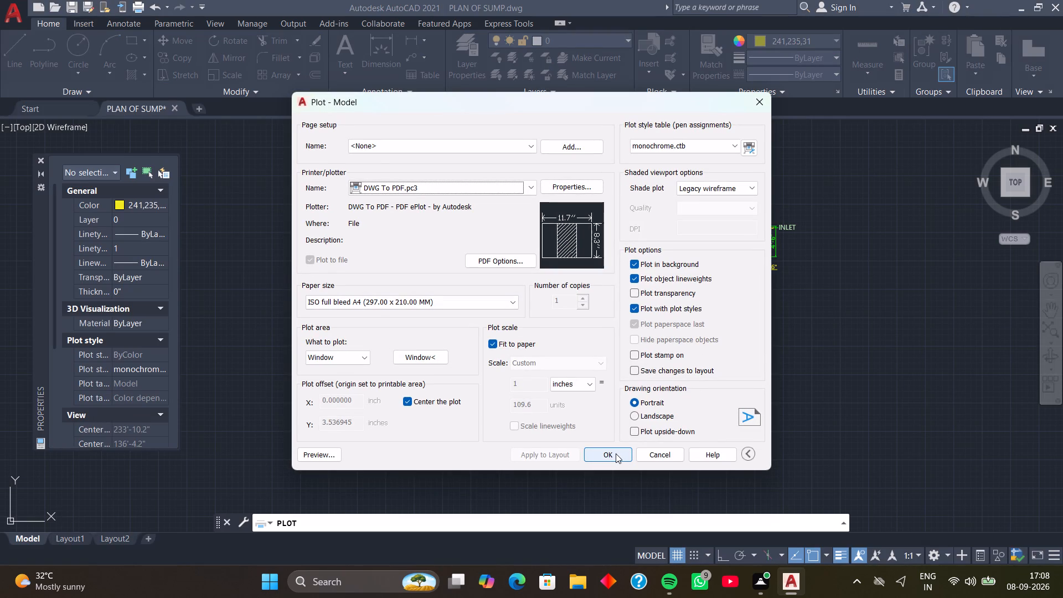
Plot the sheet to PLAN OF SUMP-Model.pdf in the Autocad folder inside cad desk on drive C.
left_click(616, 453)
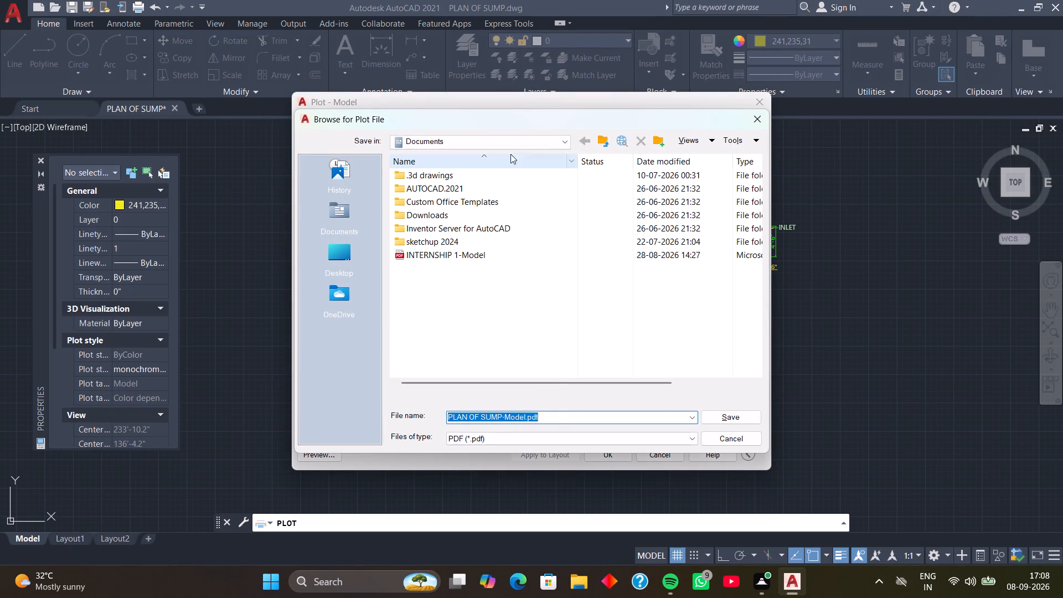
left_click(561, 140)
left_click(525, 174)
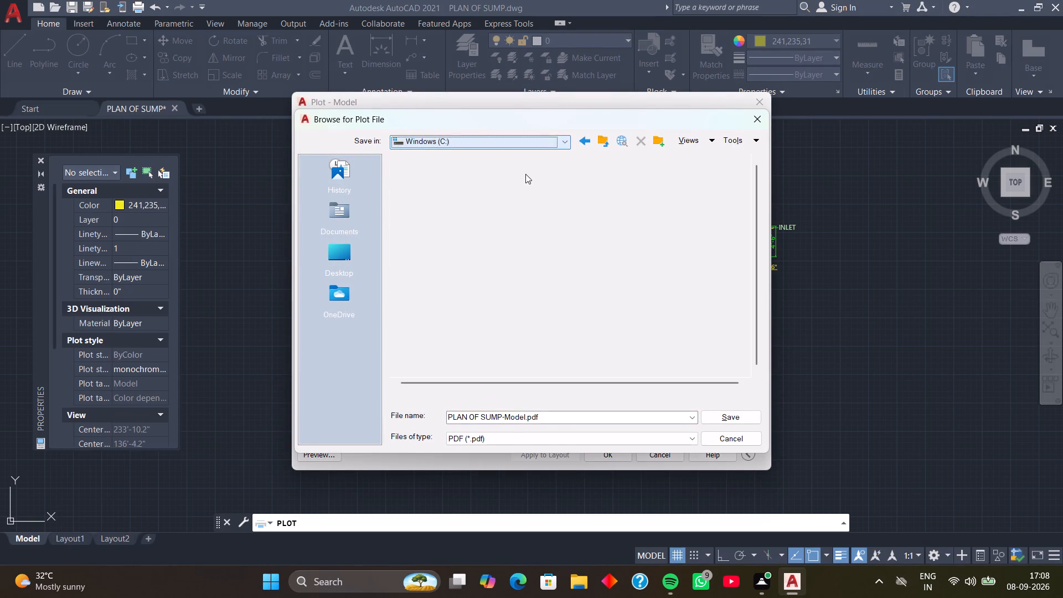
double_click(523, 185)
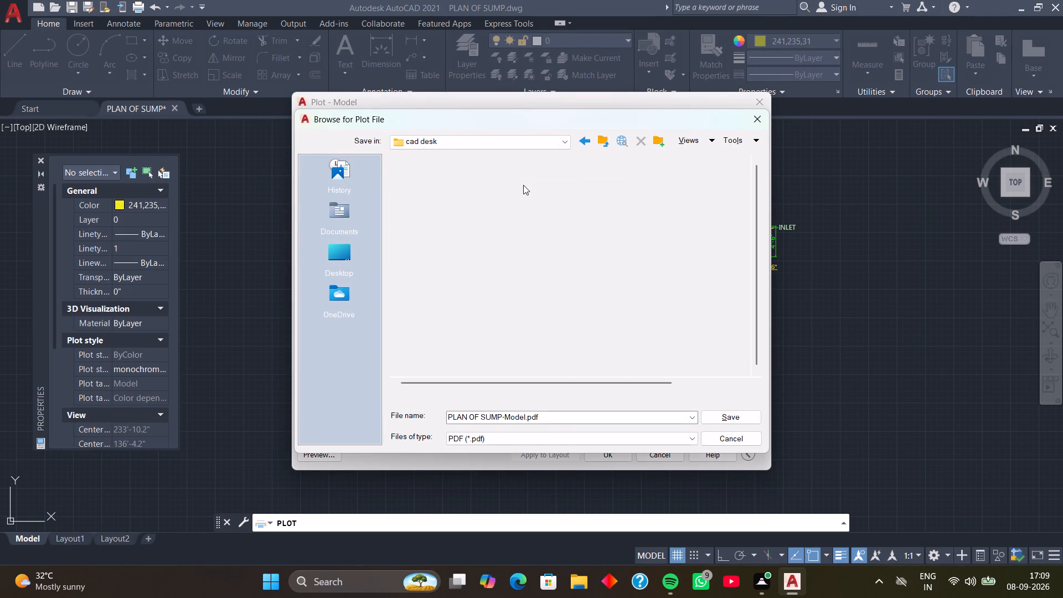
double_click(520, 176)
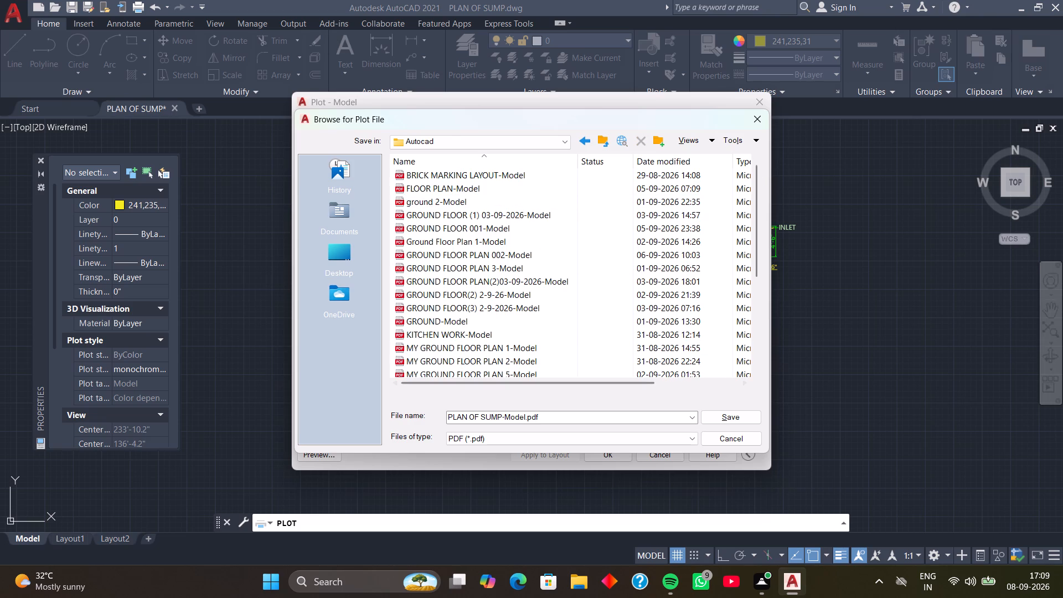
left_click(745, 421)
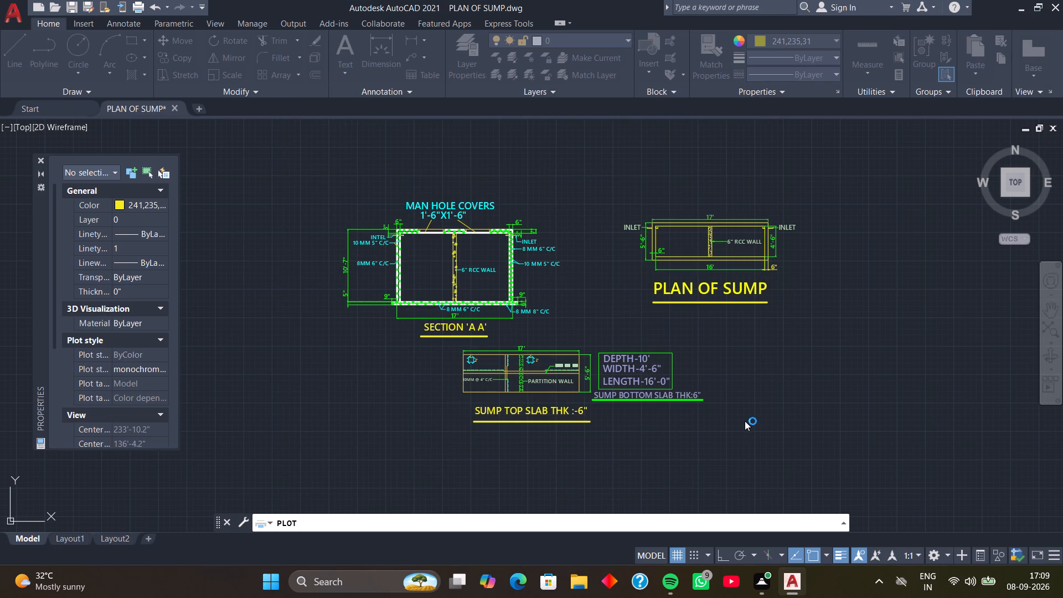
Query the drawing's log file path with LOGFILENAME.
left_click(339, 522)
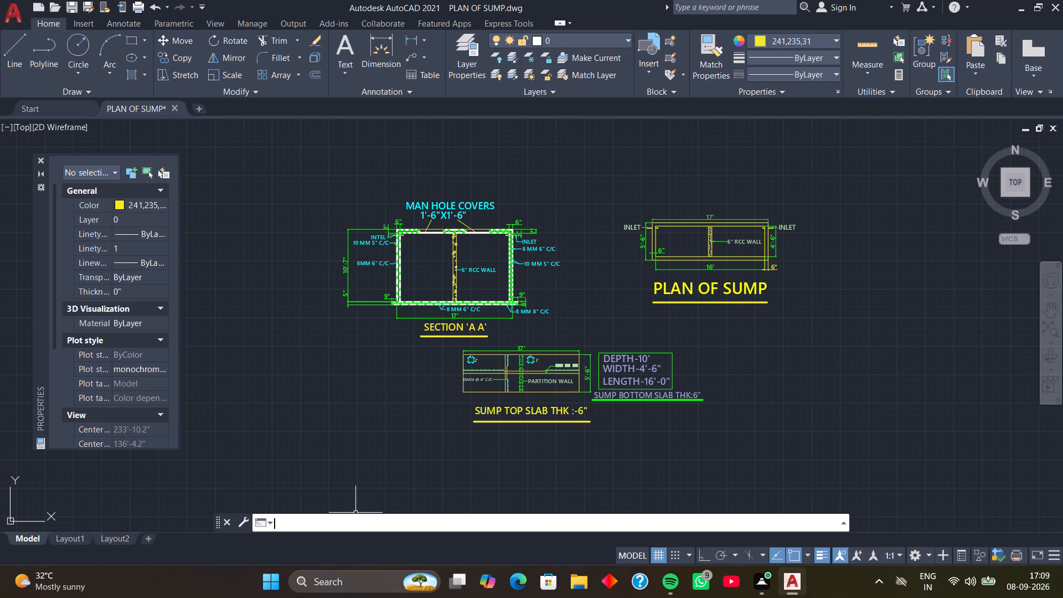
type("LO")
key("g")
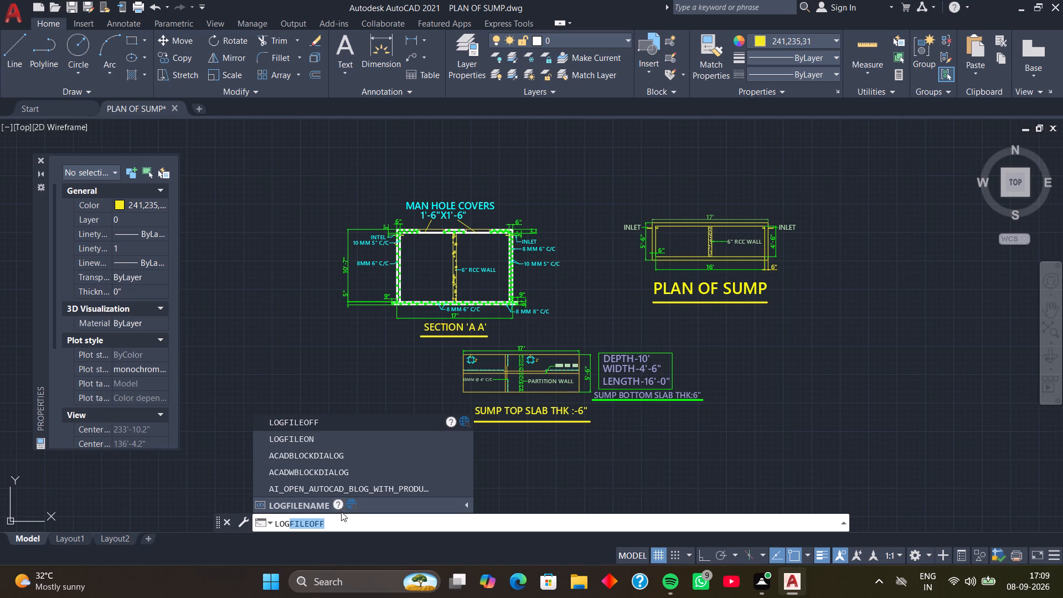
left_click(321, 504)
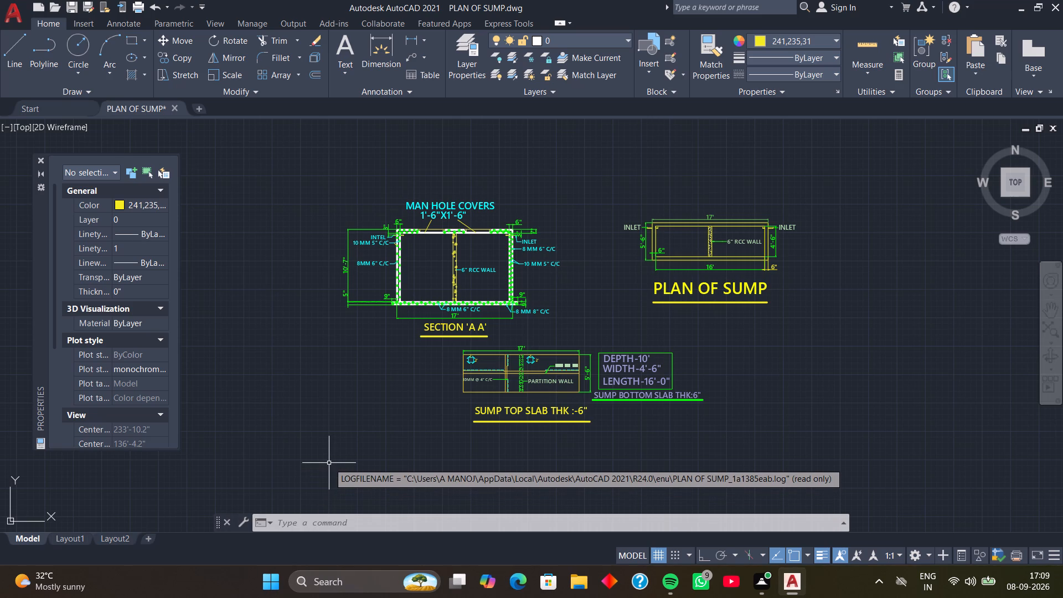
key("Return")
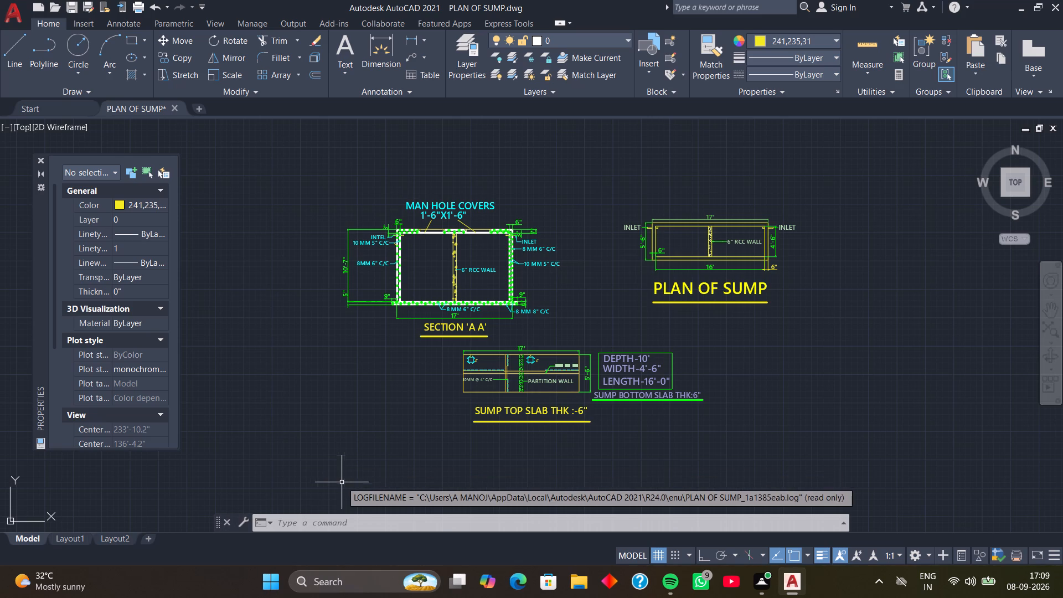
left_click(354, 478)
left_click(358, 447)
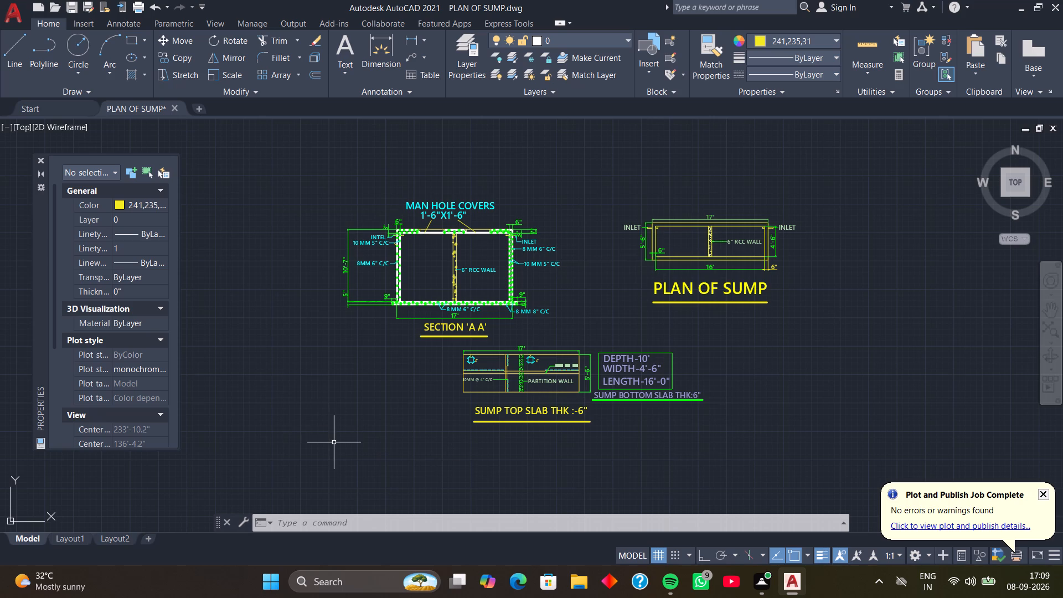
Save the PLAN OF SUMP drawing and quit the program, keeping the remaining changes.
key("ctrl+s")
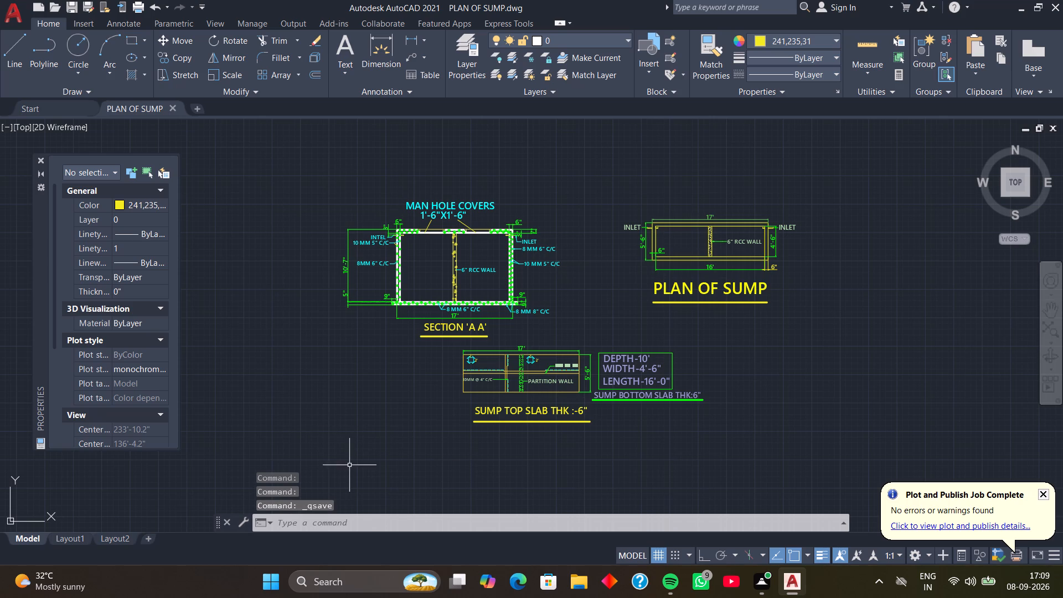
scroll(350, 430, "down", 1)
middle_click_drag(353, 434, 316, 417)
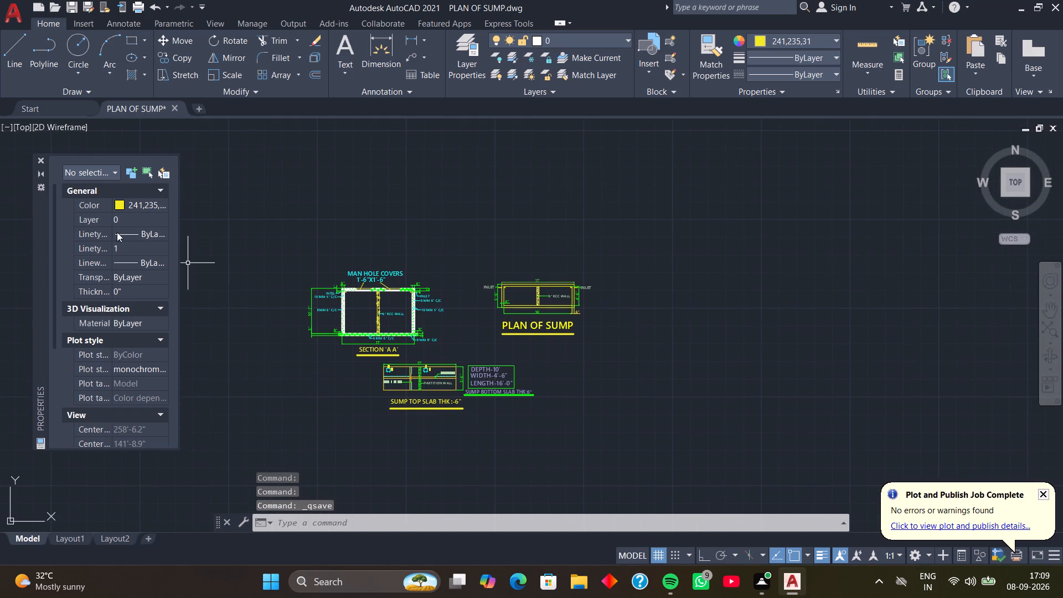
left_click(1060, 9)
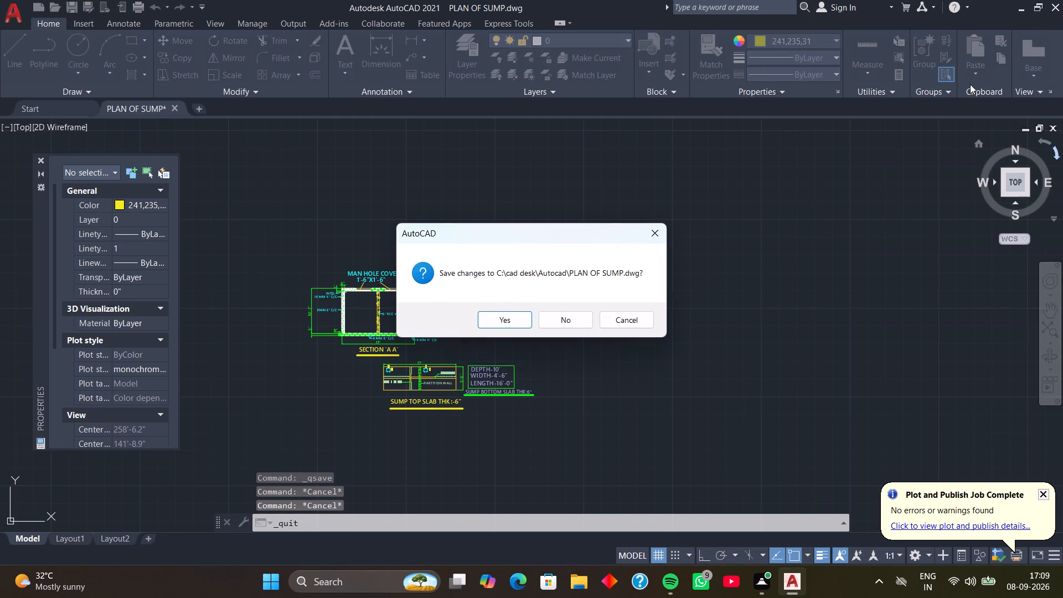
left_click(513, 321)
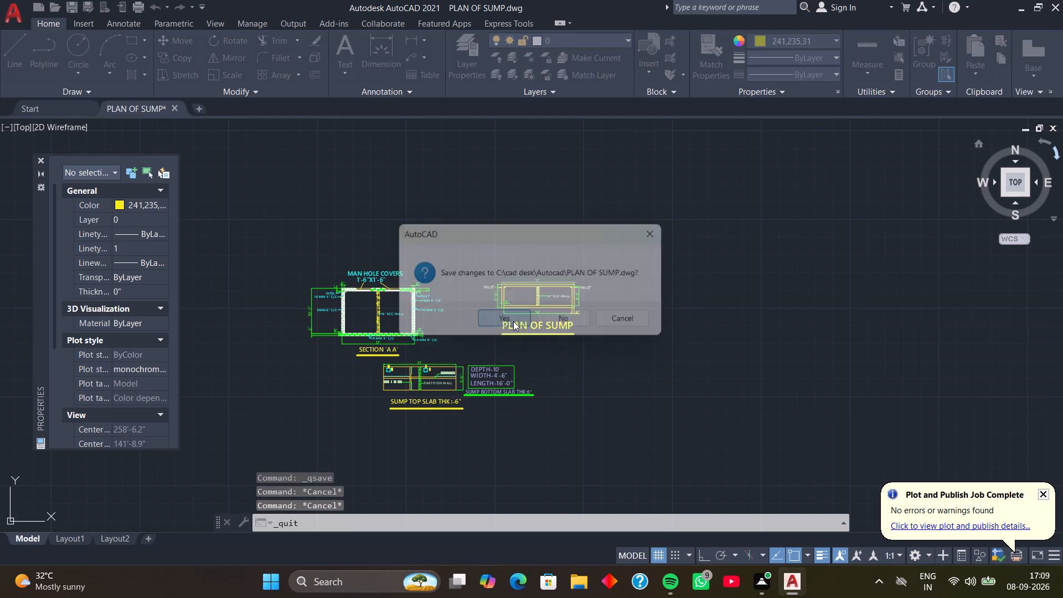